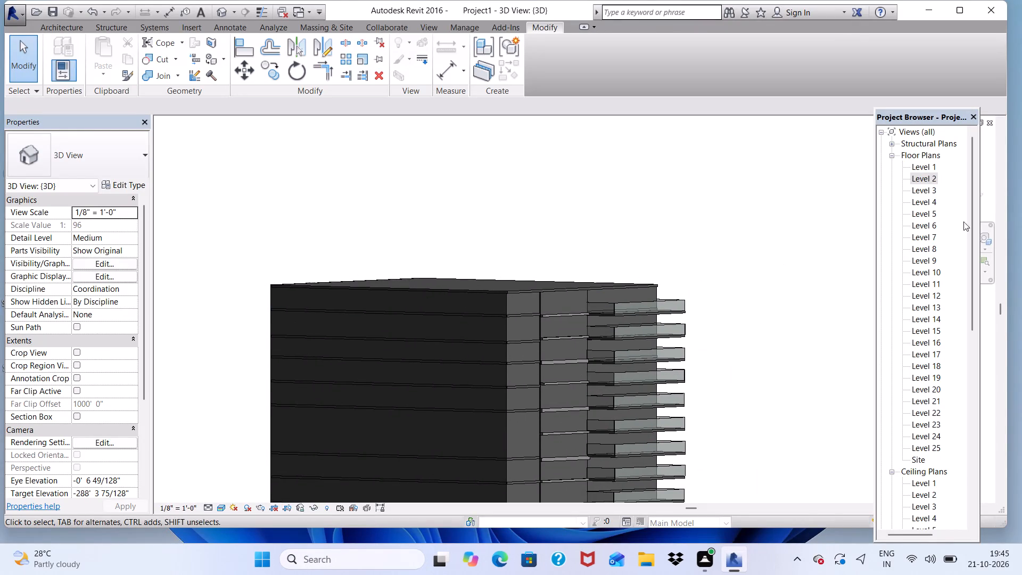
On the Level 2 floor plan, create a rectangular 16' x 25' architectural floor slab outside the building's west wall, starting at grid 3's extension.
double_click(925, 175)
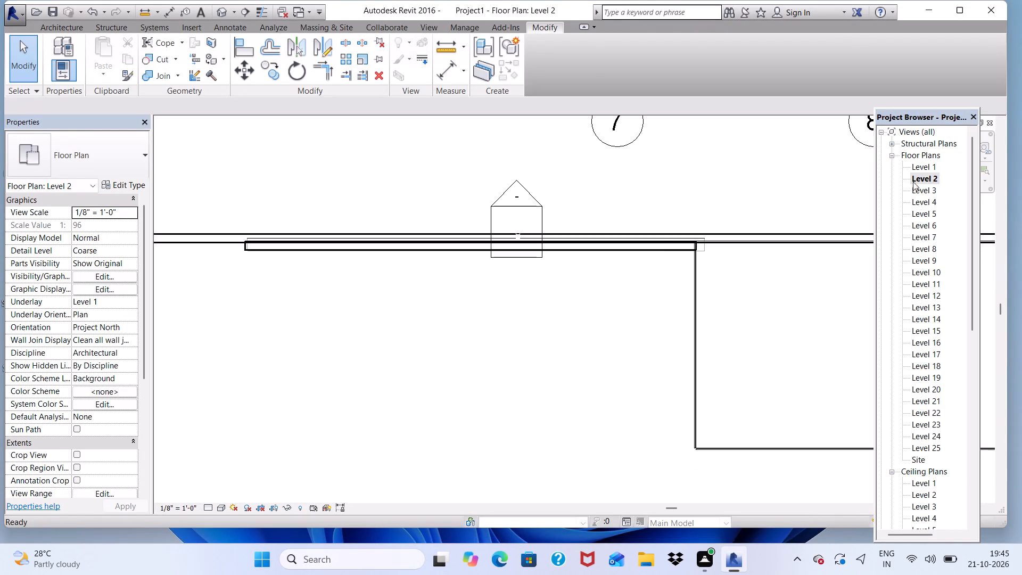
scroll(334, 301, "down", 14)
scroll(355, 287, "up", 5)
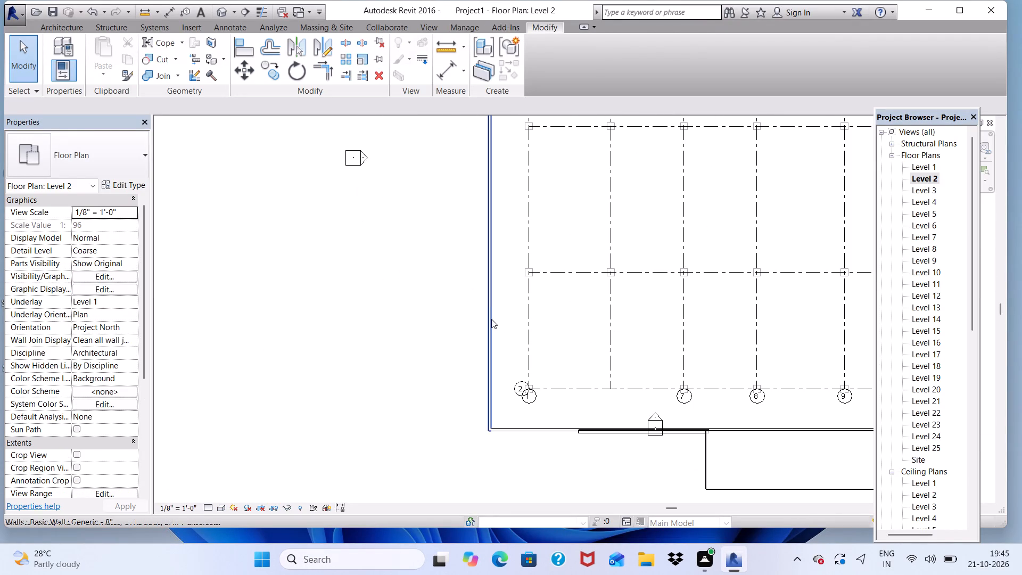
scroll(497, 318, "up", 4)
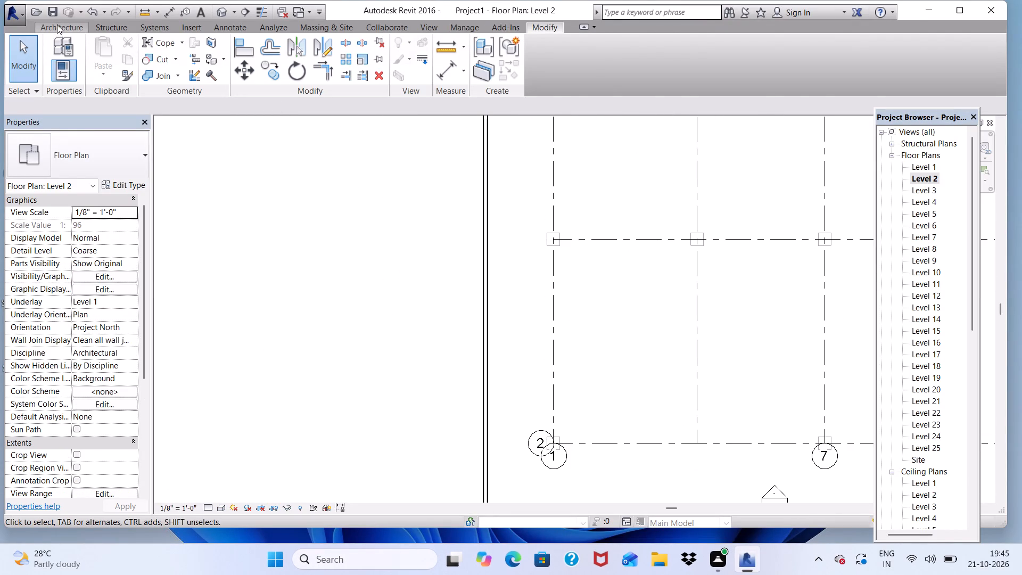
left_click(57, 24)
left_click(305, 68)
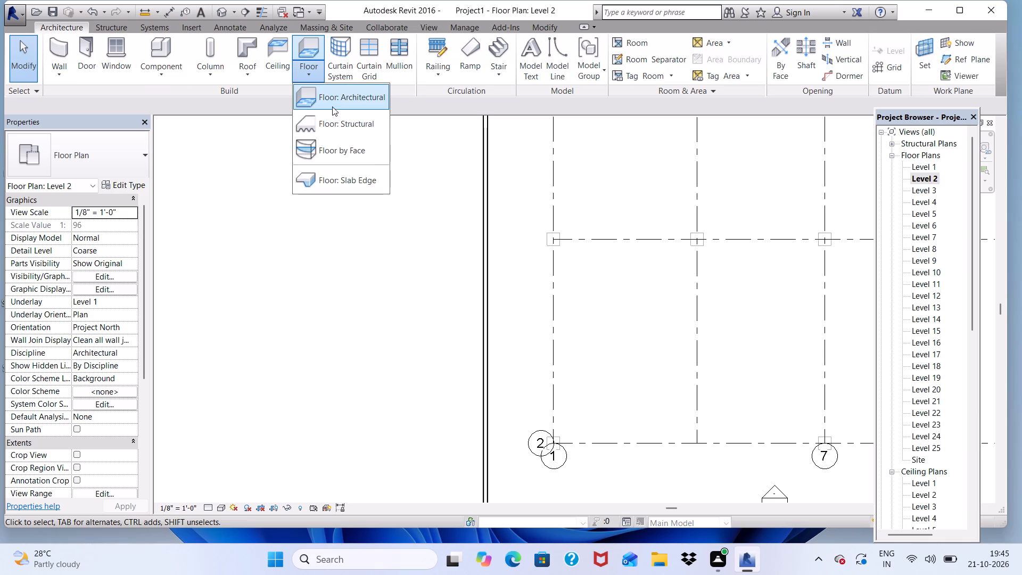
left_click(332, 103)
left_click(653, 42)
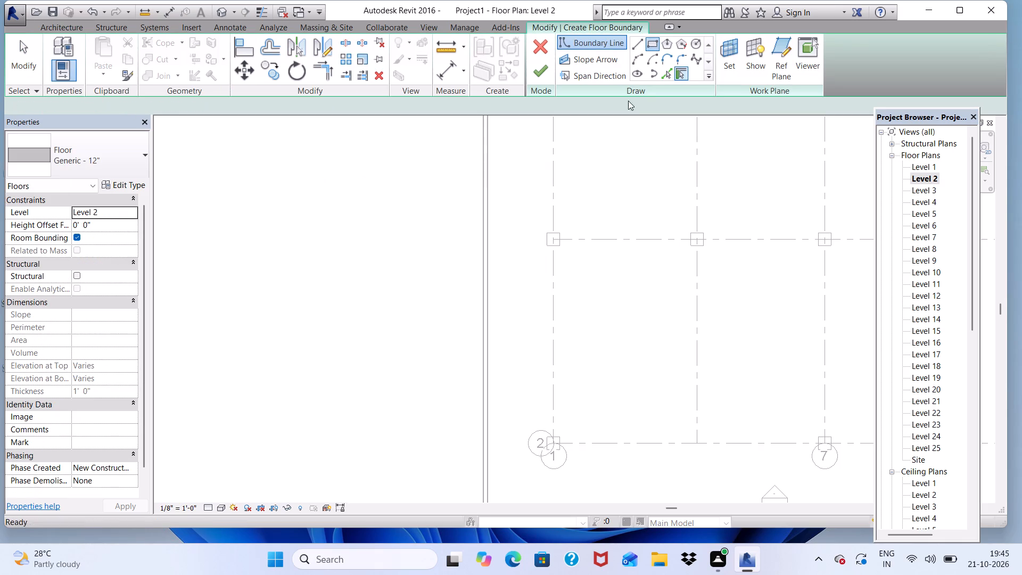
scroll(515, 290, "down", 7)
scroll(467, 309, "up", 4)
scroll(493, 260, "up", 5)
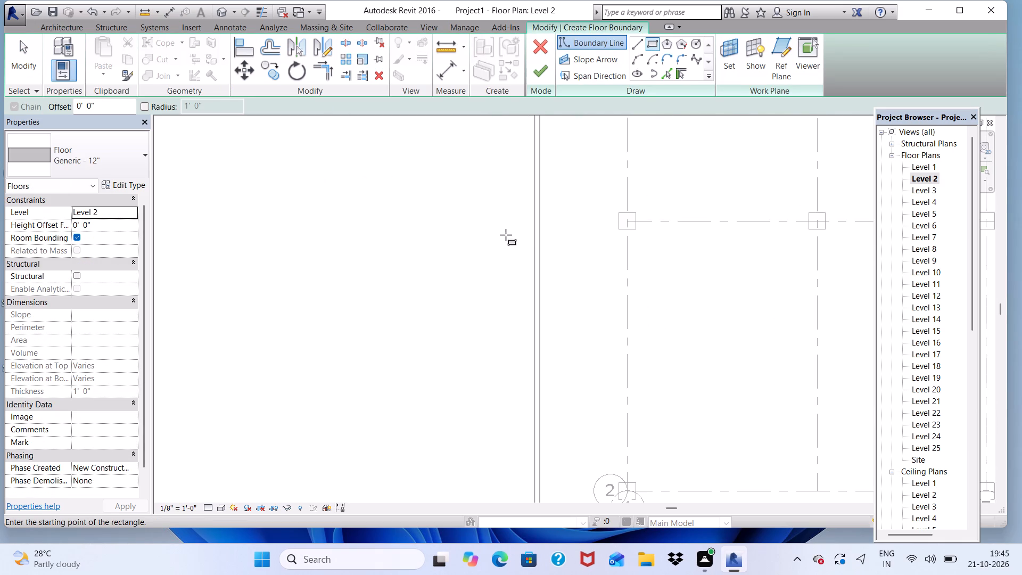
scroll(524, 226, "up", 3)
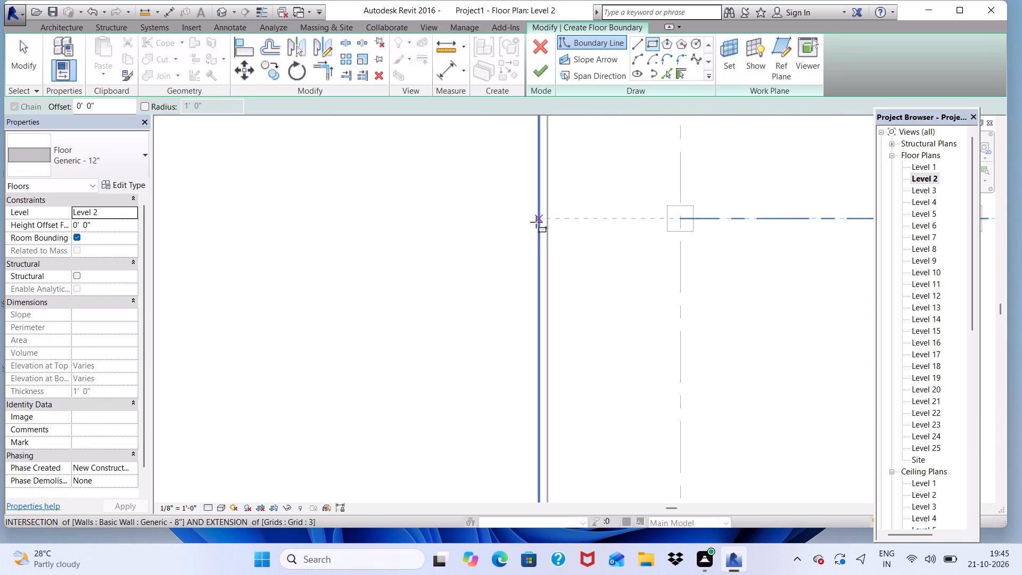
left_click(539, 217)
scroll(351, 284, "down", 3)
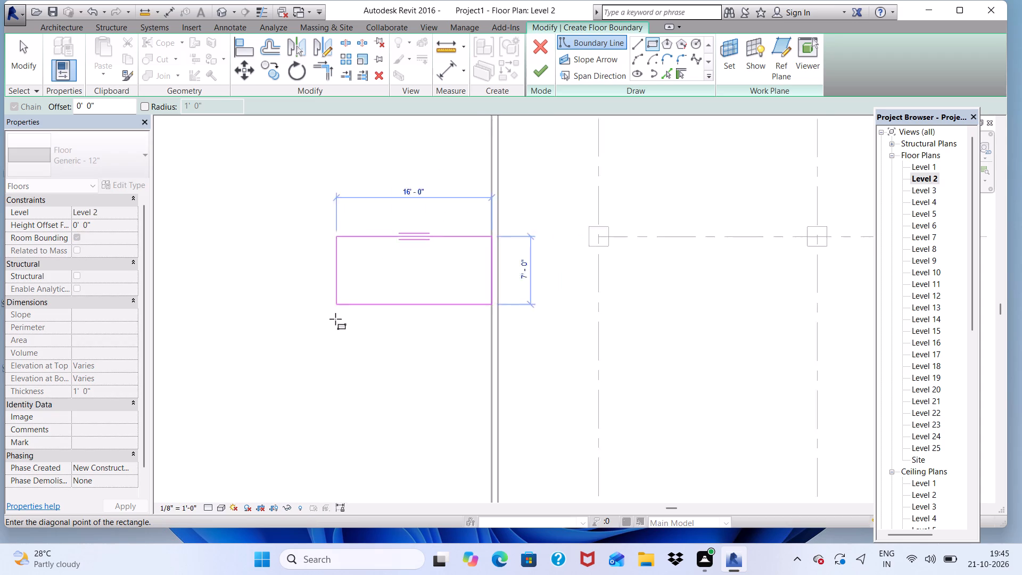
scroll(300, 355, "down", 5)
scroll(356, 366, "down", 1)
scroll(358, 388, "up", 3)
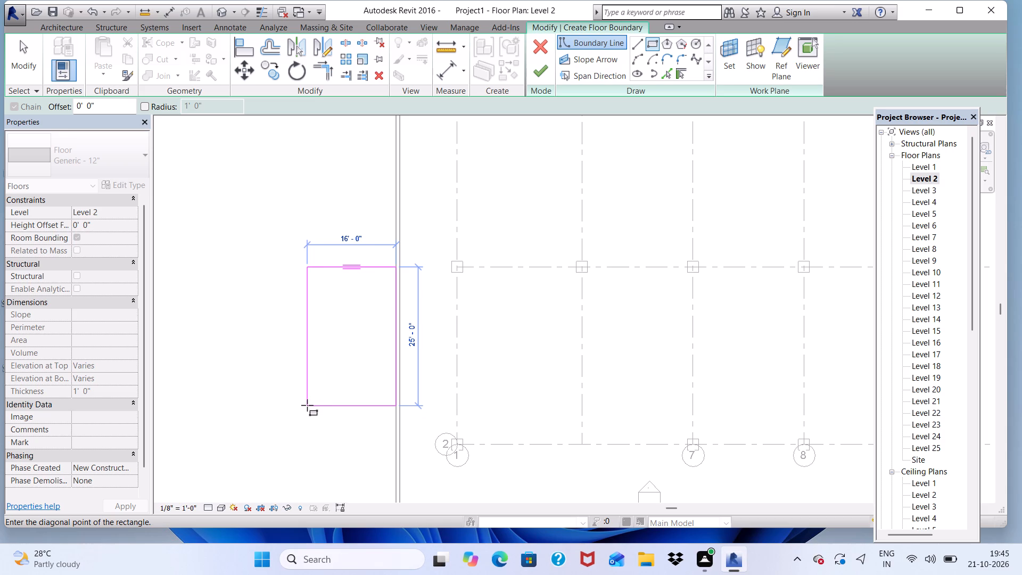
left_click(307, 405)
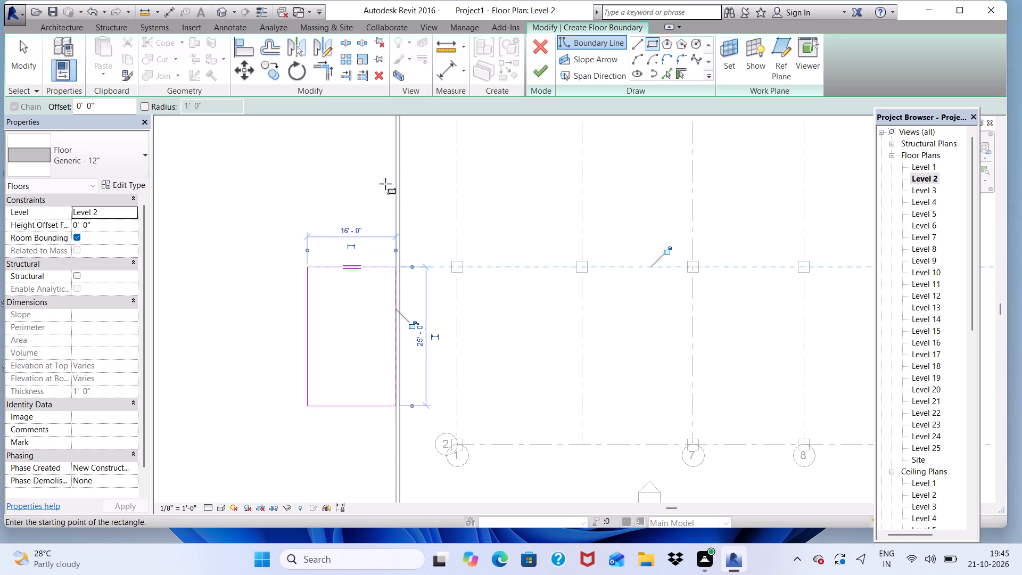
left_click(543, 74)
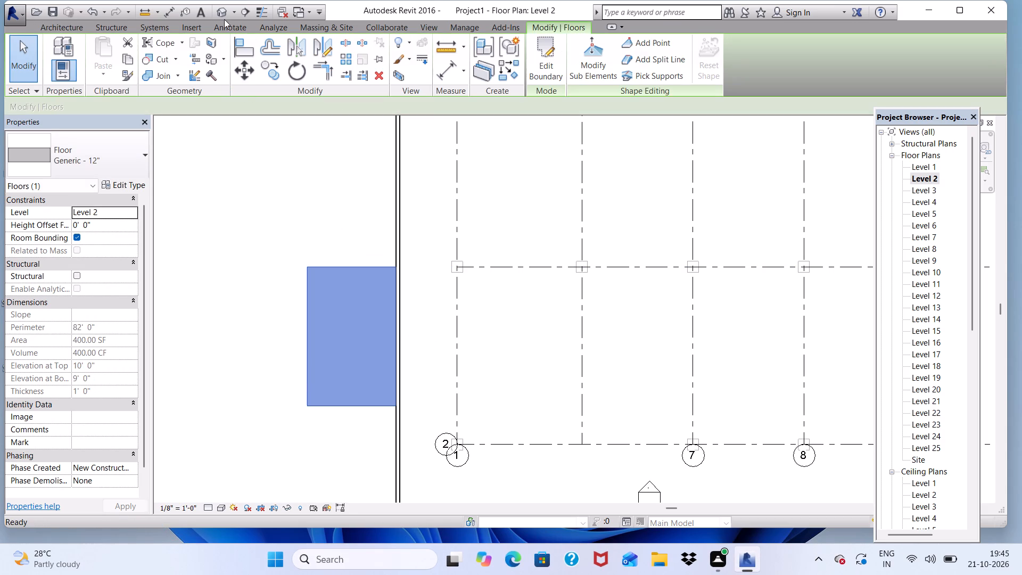
Examine the new Level 2 slab projecting from the building's side wall in the 3D view.
left_click(222, 15)
scroll(527, 368, "up", 3)
scroll(434, 225, "down", 5)
scroll(397, 476, "up", 4)
scroll(481, 391, "up", 5)
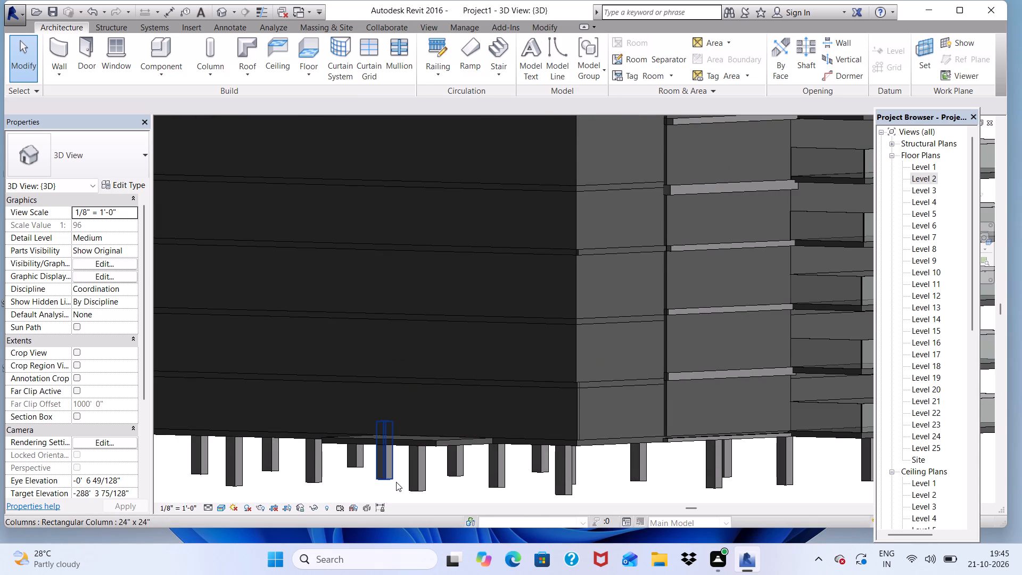
scroll(398, 477, "down", 2)
middle_click_drag(398, 477, 571, 542, "shift")
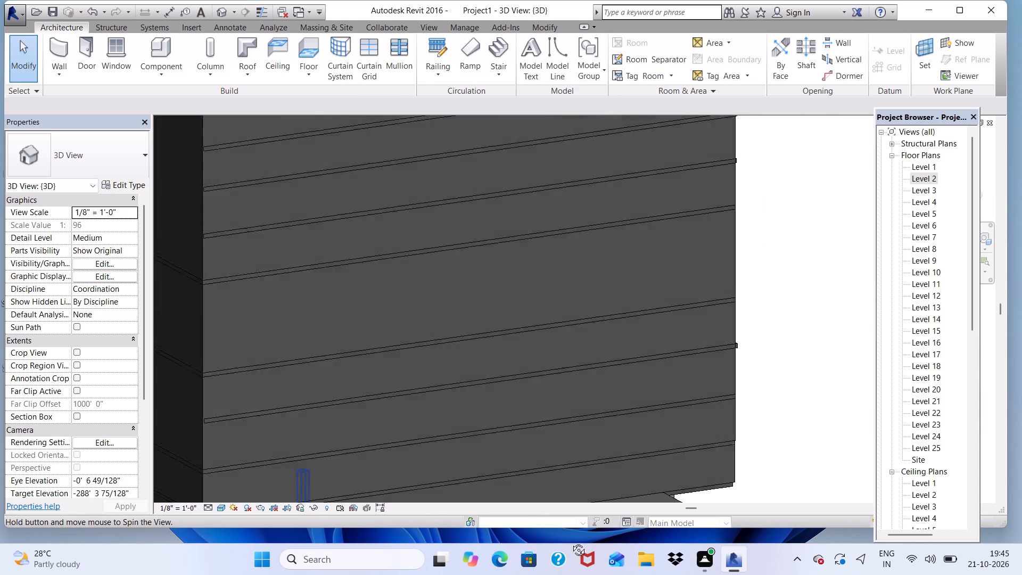
middle_click_drag(571, 542, 585, 539, "shift")
scroll(729, 429, "up", 3)
scroll(689, 375, "down", 5)
scroll(706, 488, "up", 9)
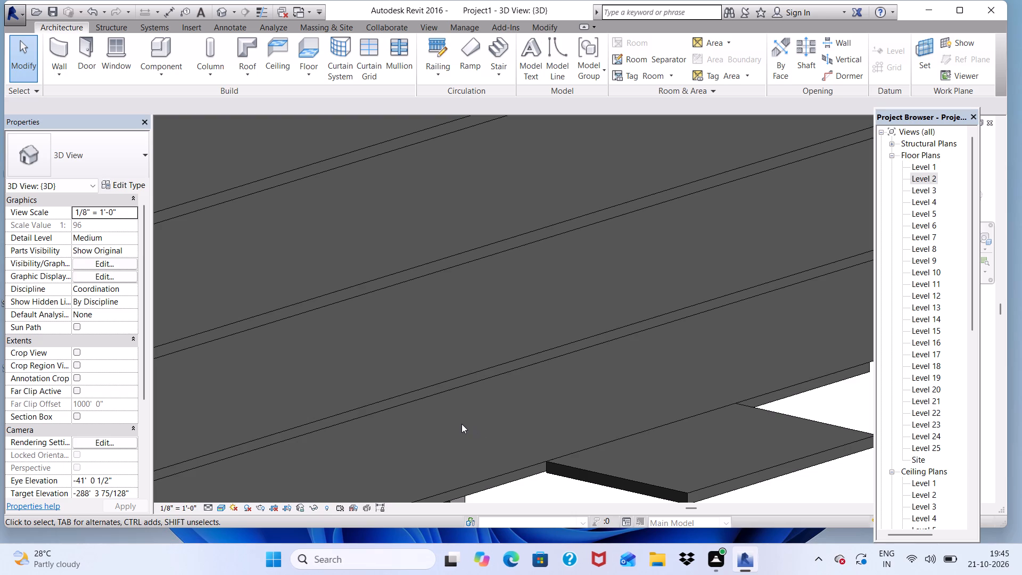
scroll(455, 421, "down", 3)
scroll(542, 472, "up", 3)
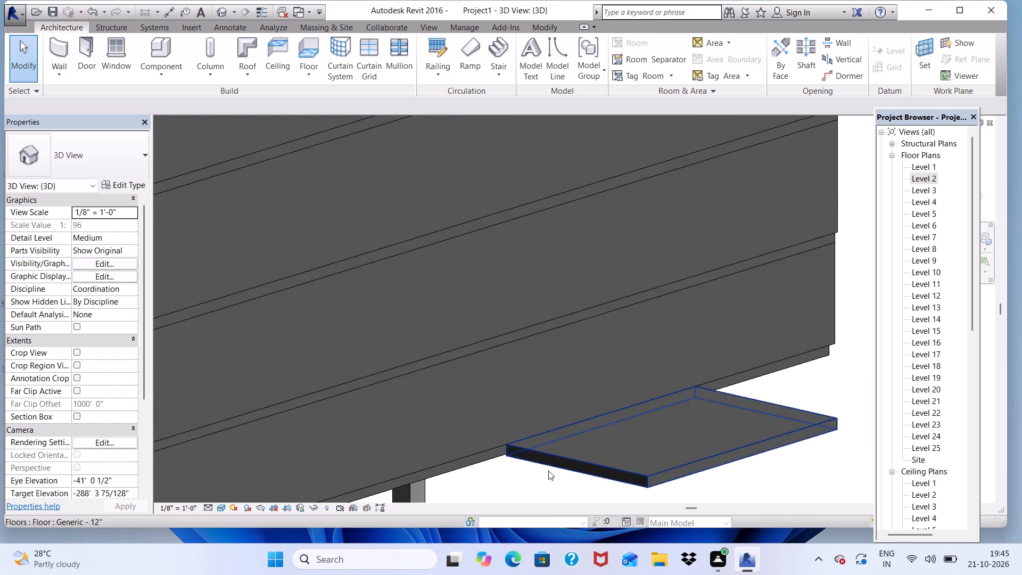
scroll(550, 475, "down", 4)
scroll(730, 414, "down", 4)
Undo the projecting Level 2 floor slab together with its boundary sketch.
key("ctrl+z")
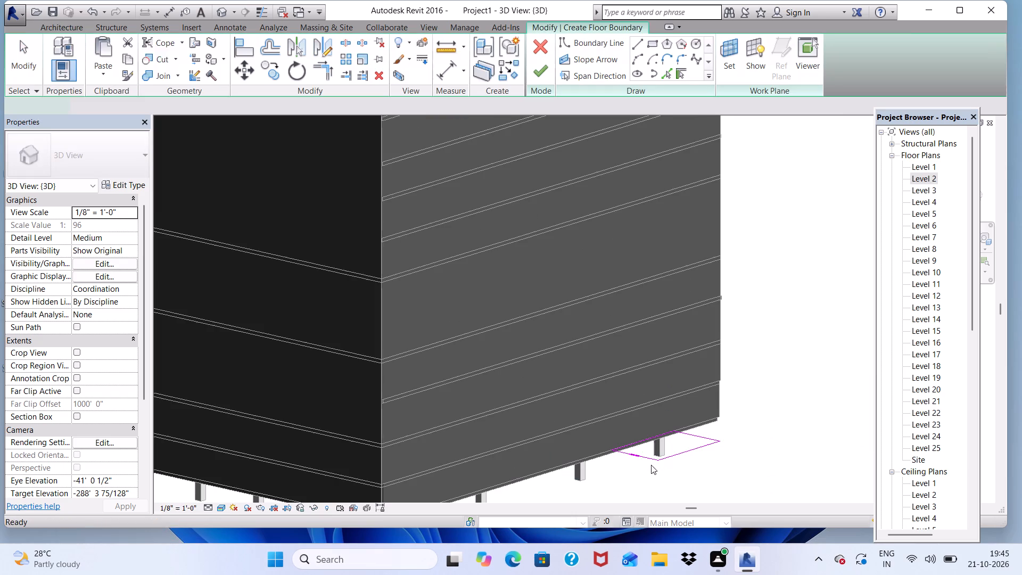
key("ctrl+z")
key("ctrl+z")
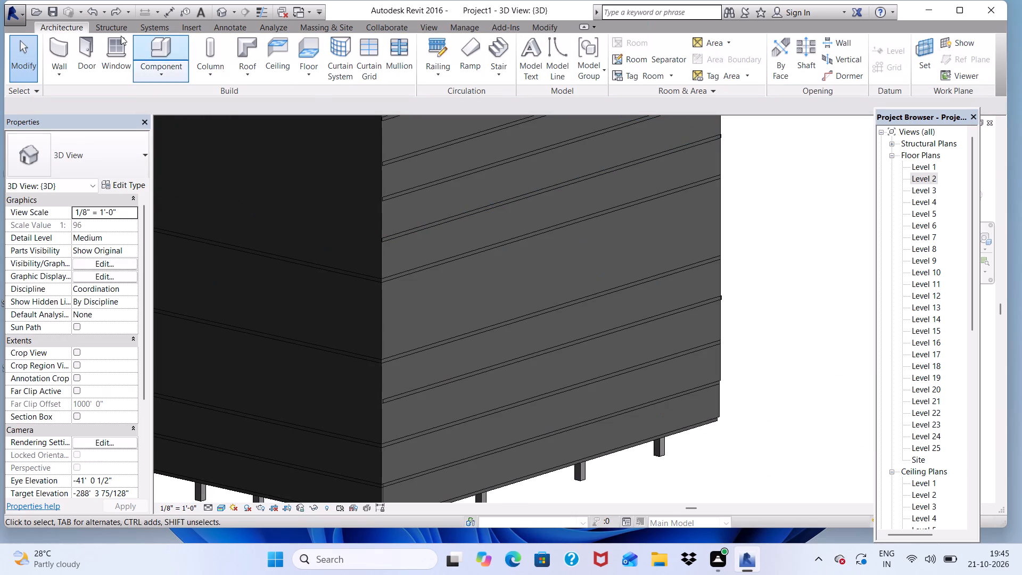
On the Level 2 floor plan, create a rectangular architectural floor 16' x 30'-6" against the outer face of the west wall, near grid 3.
double_click(911, 178)
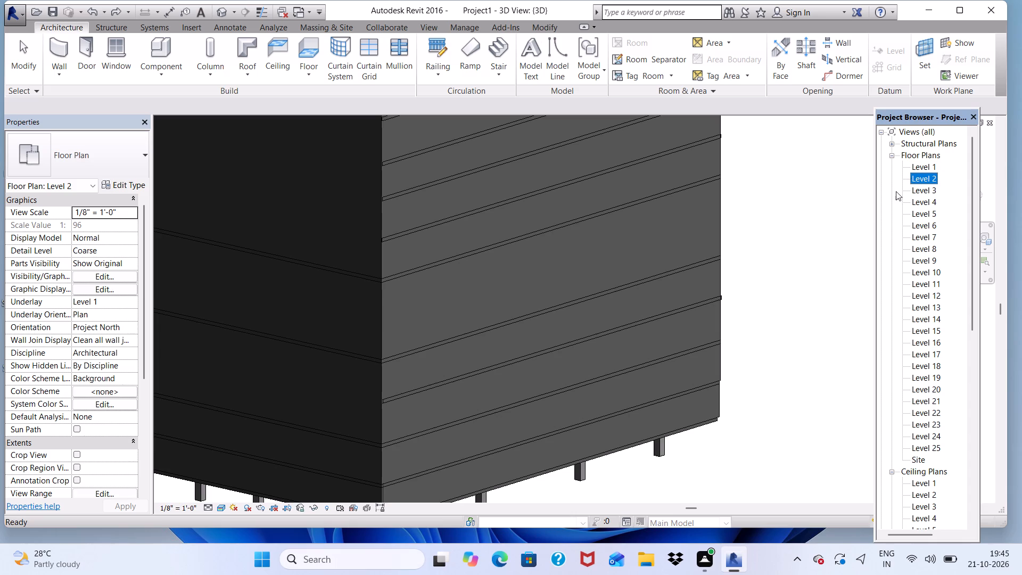
left_click(933, 179)
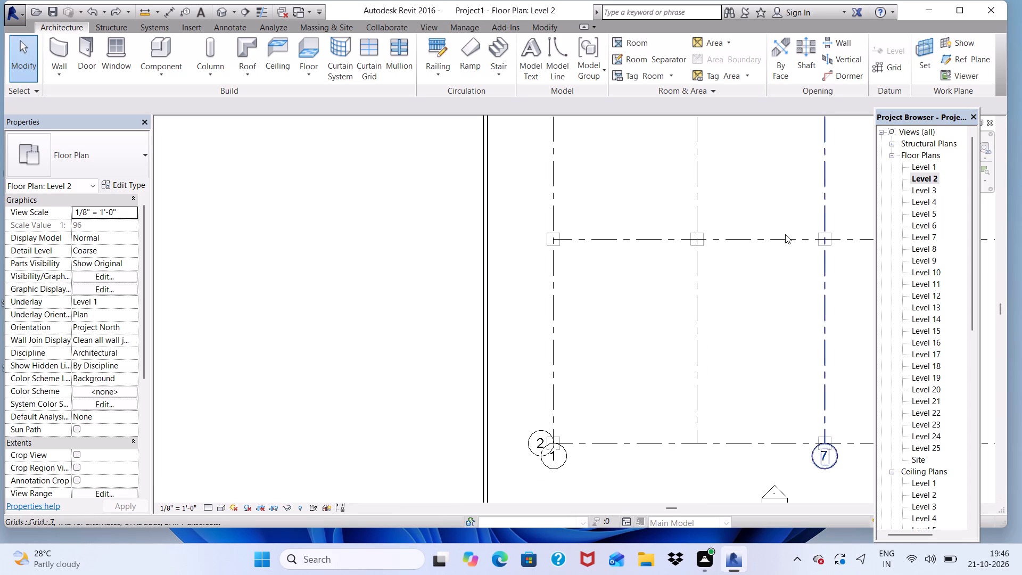
scroll(655, 260, "down", 7)
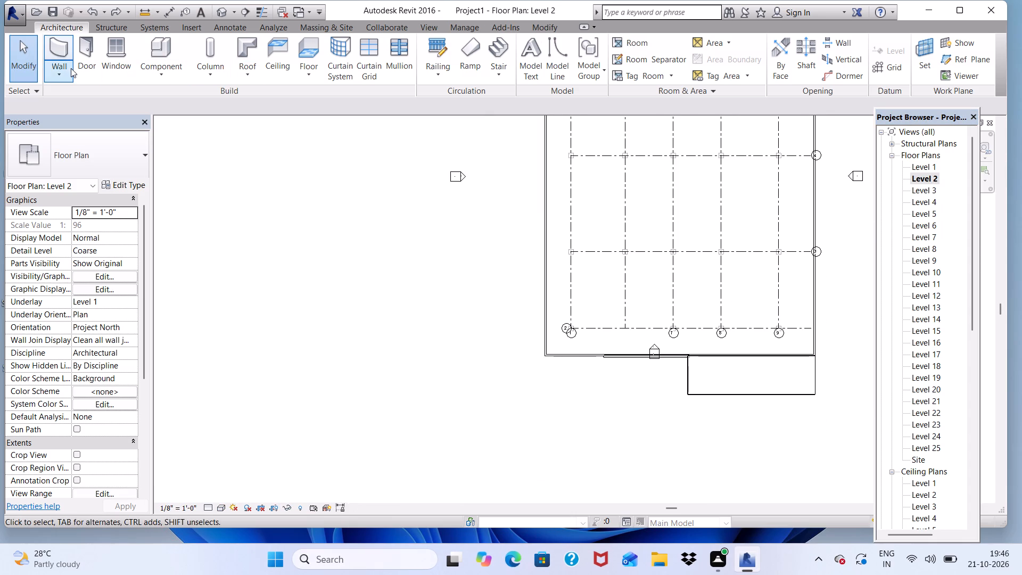
left_click(303, 67)
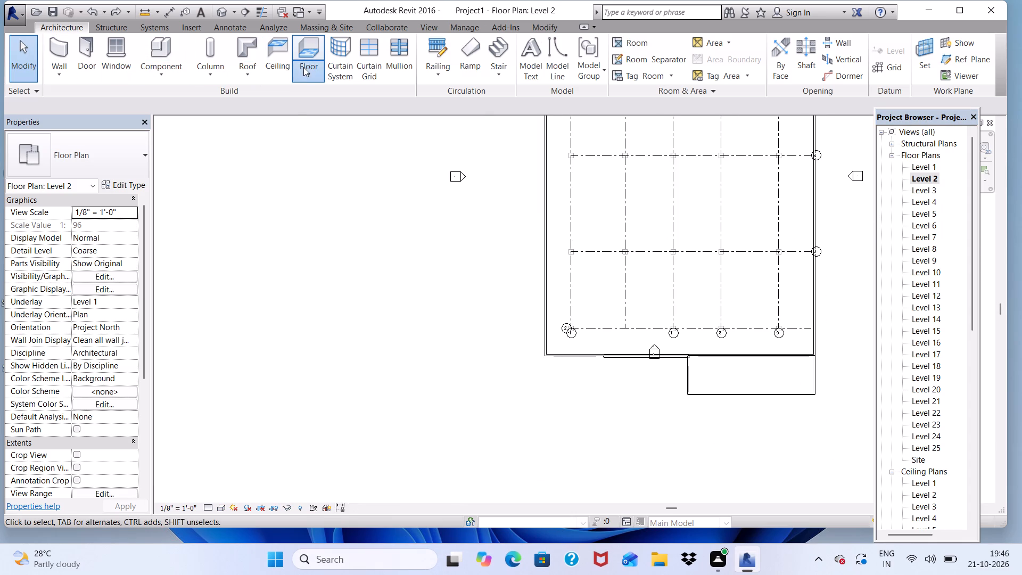
double_click(320, 100)
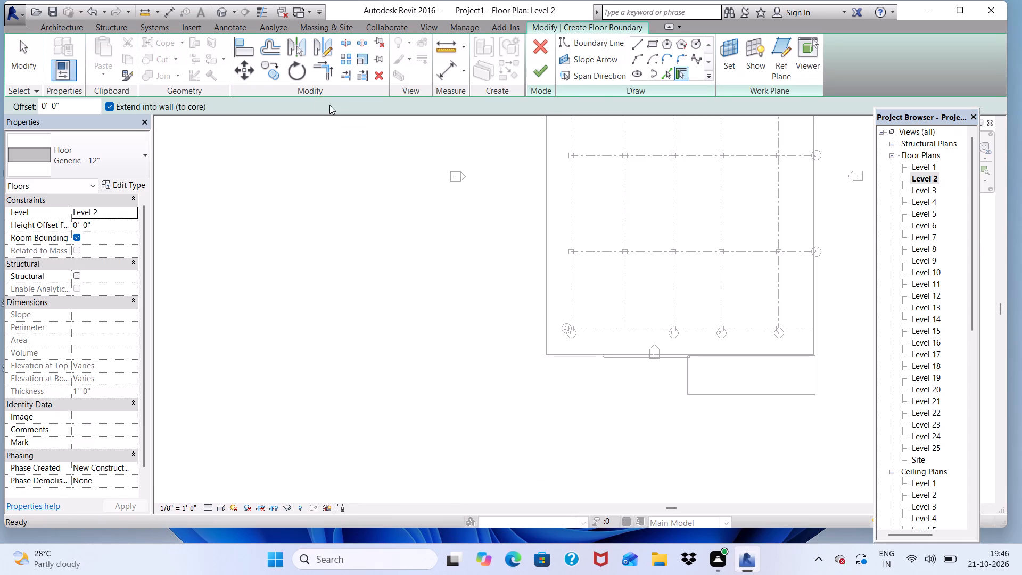
left_click(650, 42)
scroll(525, 302, "up", 4)
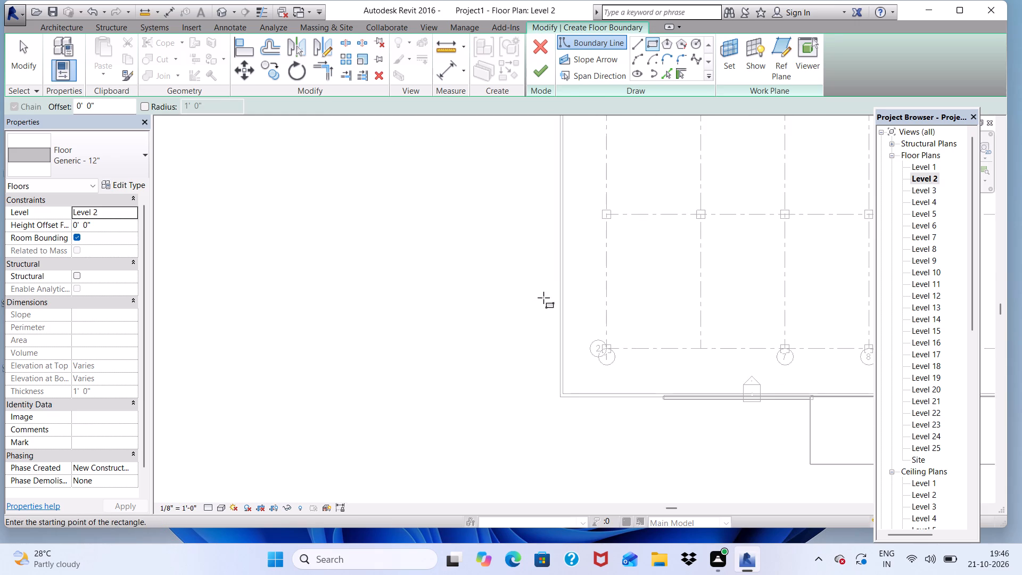
scroll(553, 254, "up", 4)
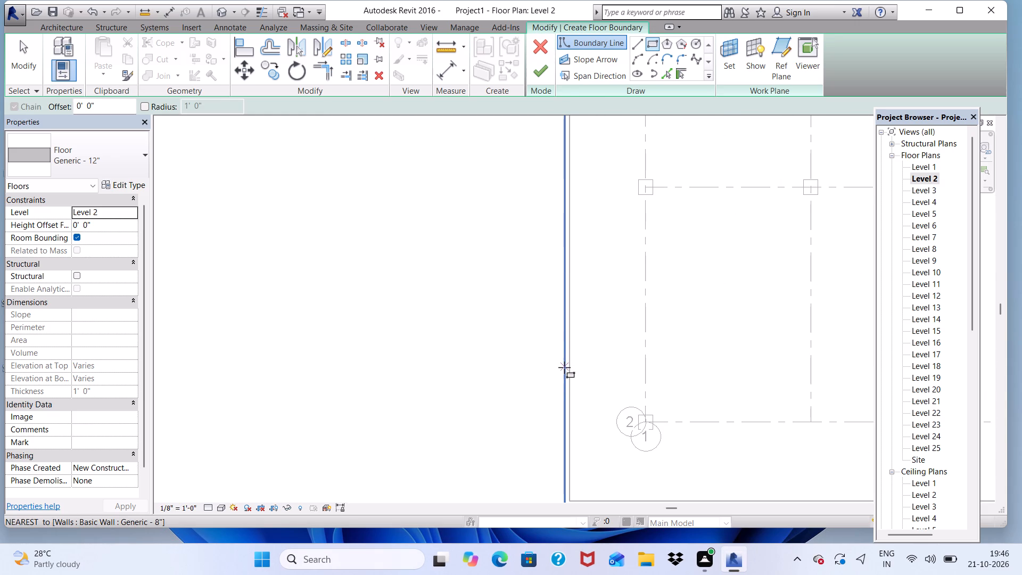
left_click(564, 372)
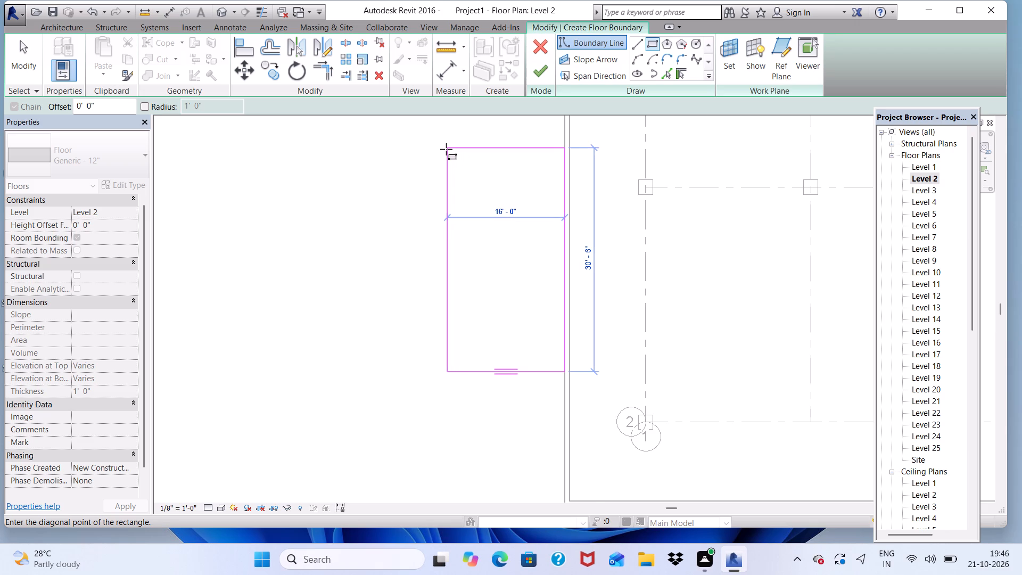
left_click(446, 149)
double_click(533, 77)
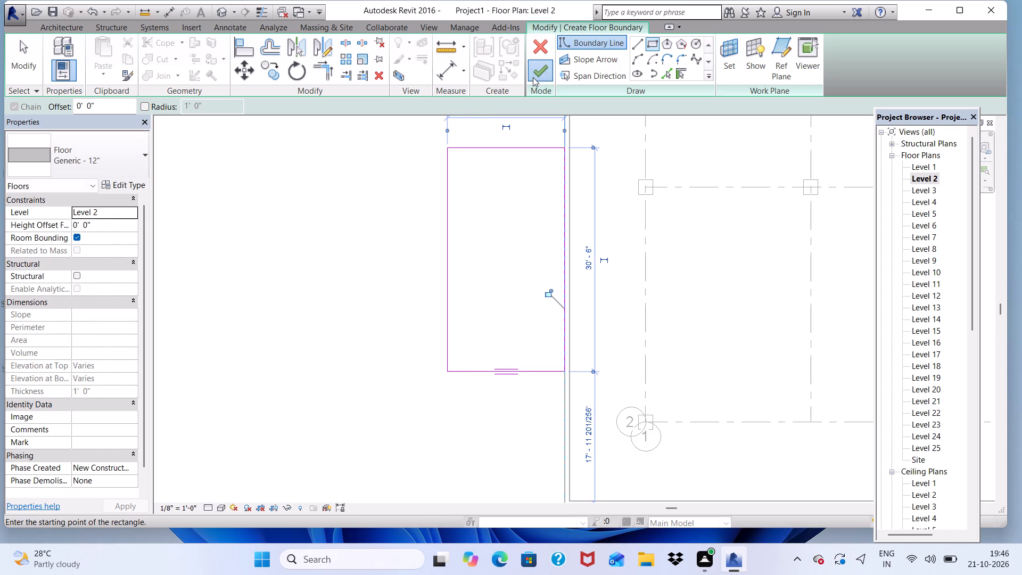
scroll(489, 171, "down", 3)
Examine the new Level 2 slab in 3D from several sides, comparing it with the building's columns and balconies.
left_click(229, 11)
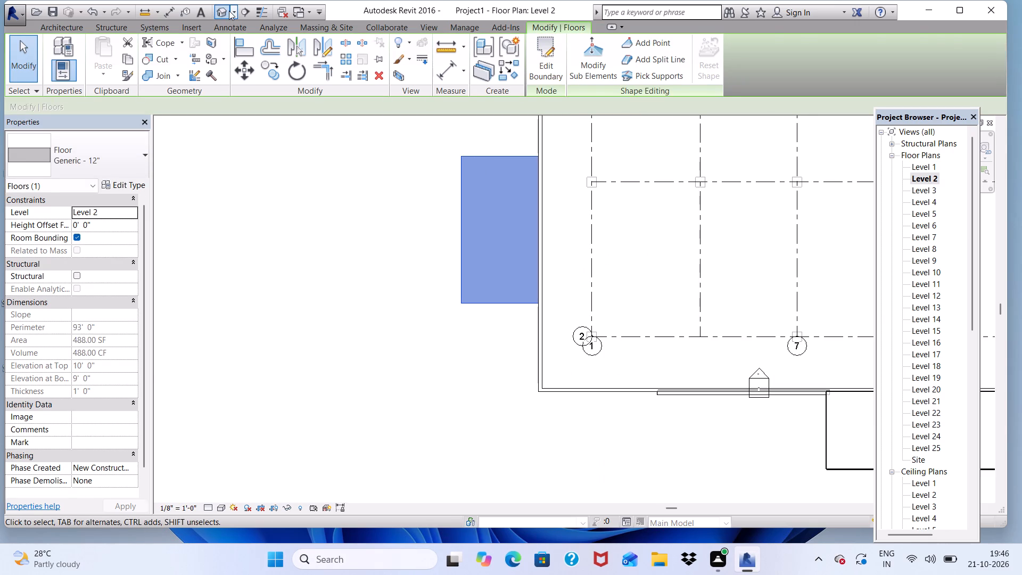
scroll(459, 236, "down", 4)
scroll(347, 420, "up", 3)
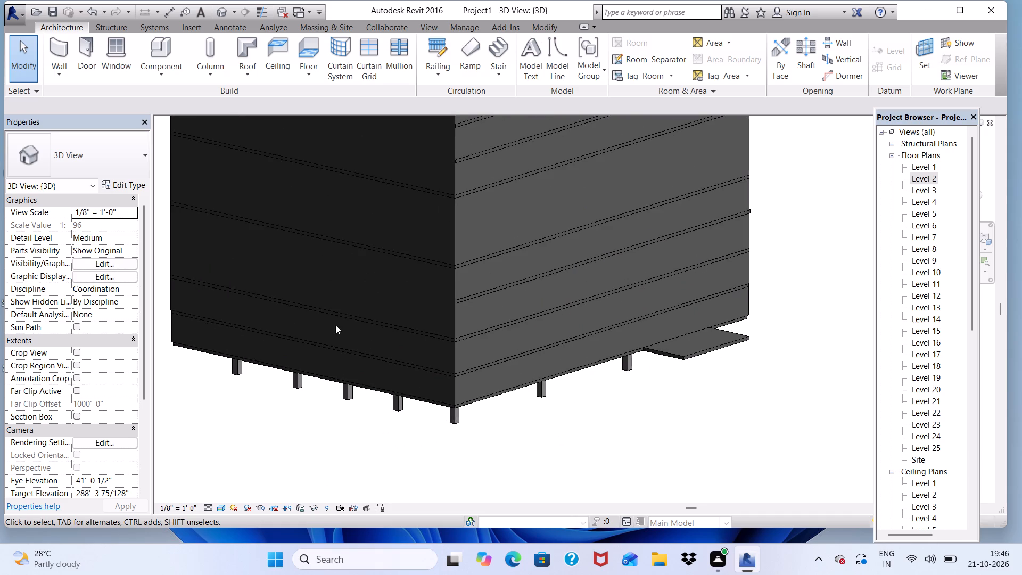
scroll(335, 324, "down", 7)
scroll(368, 246, "up", 4)
scroll(381, 269, "down", 4)
scroll(559, 467, "up", 2)
scroll(563, 429, "down", 2)
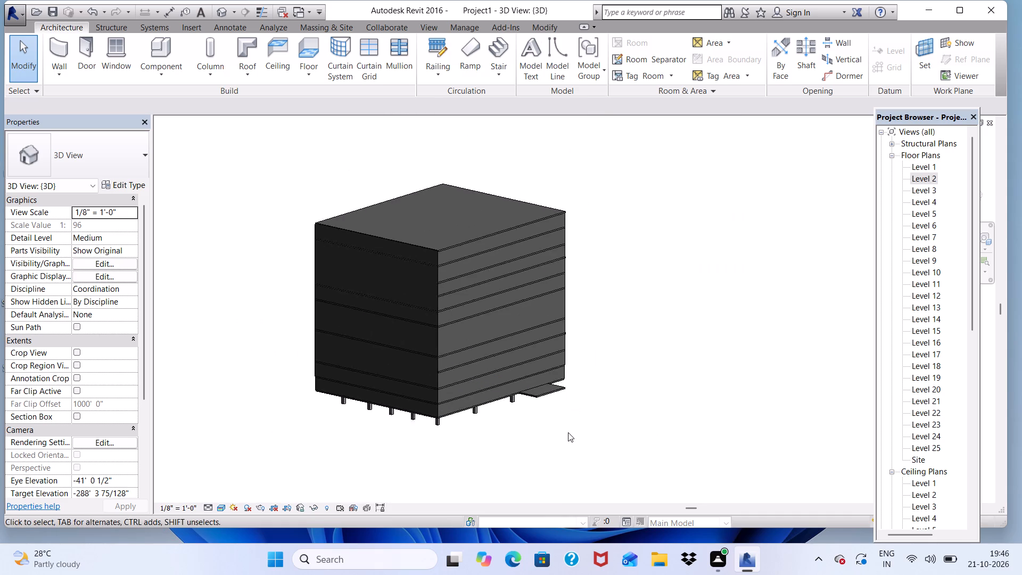
scroll(568, 432, "down", 2)
middle_click_drag(577, 450, 416, 398, "shift")
scroll(388, 366, "up", 4, "shift")
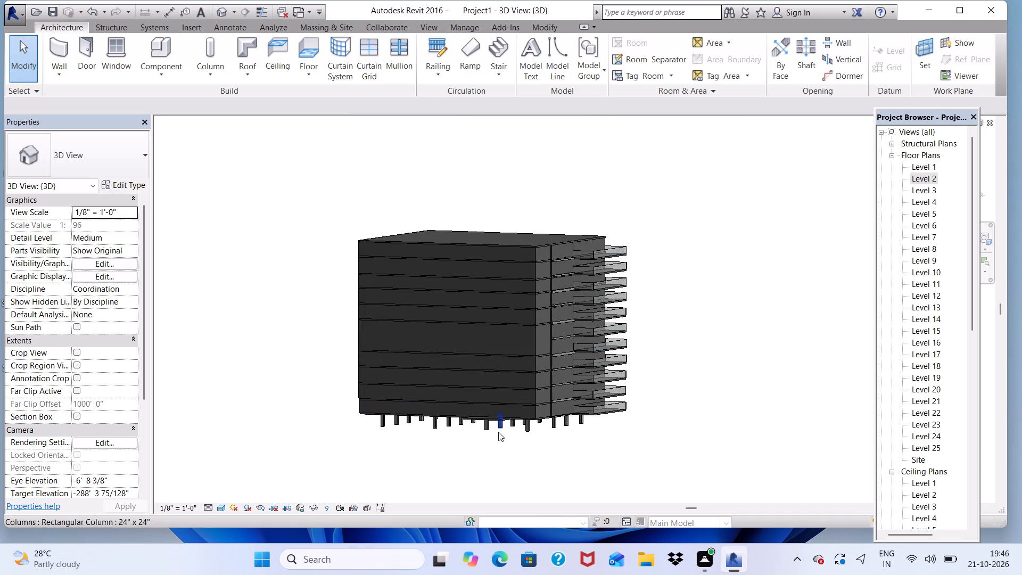
scroll(498, 432, "up", 9)
middle_click_drag(486, 430, 504, 457, "shift")
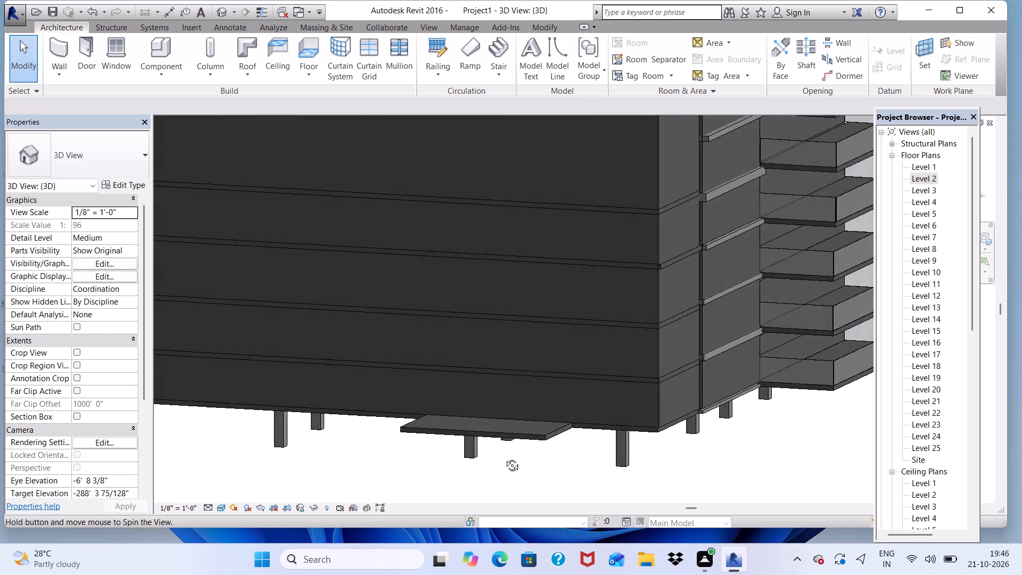
middle_click_drag(504, 457, 589, 474, "shift")
scroll(594, 415, "up", 1)
scroll(540, 341, "down", 5)
scroll(555, 430, "up", 4)
middle_click_drag(596, 420, 596, 421, "shift")
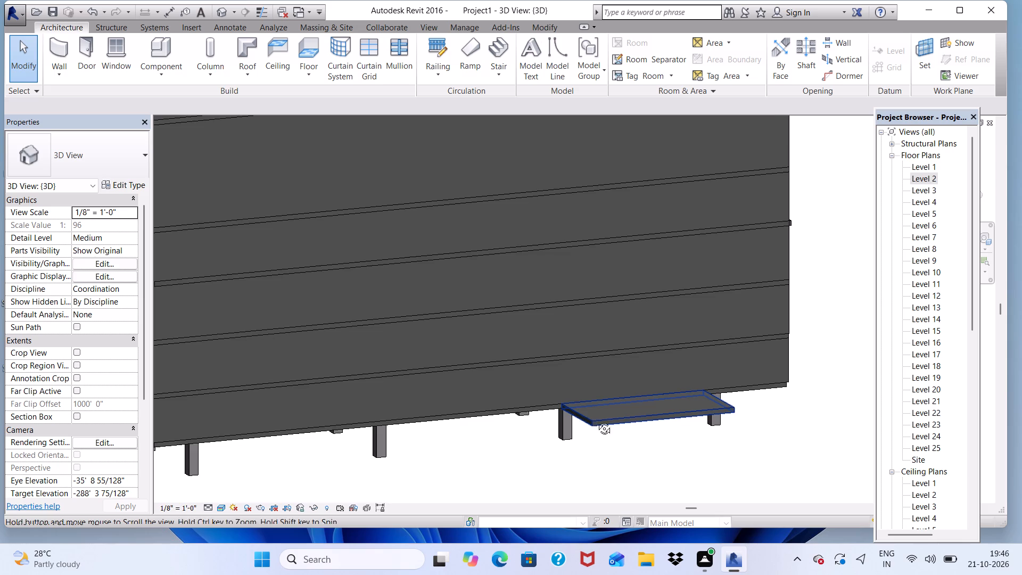
middle_click_drag(596, 421, 571, 412, "shift")
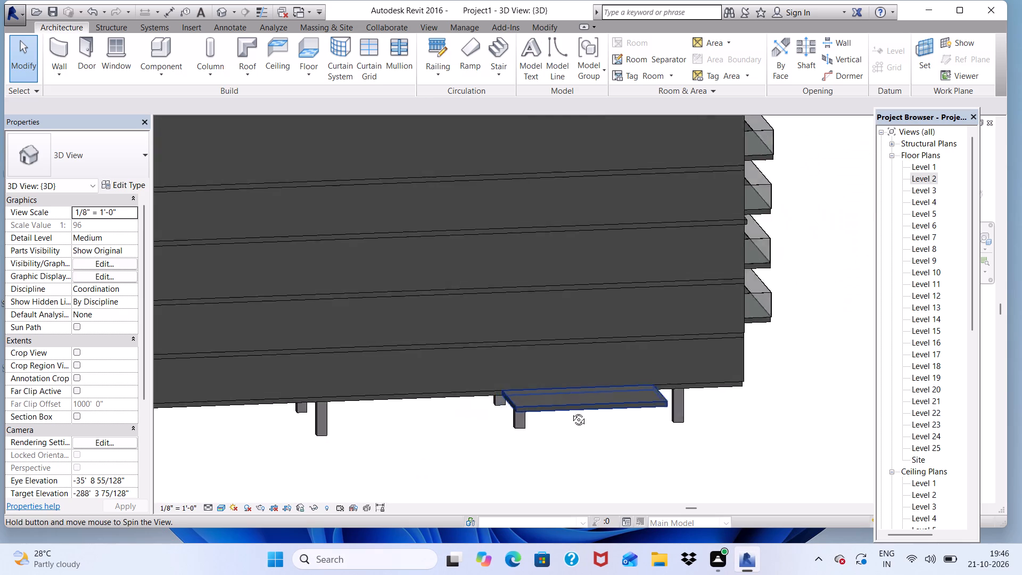
middle_click_drag(571, 412, 486, 459, "shift")
scroll(812, 233, "up", 3)
scroll(788, 213, "down", 8)
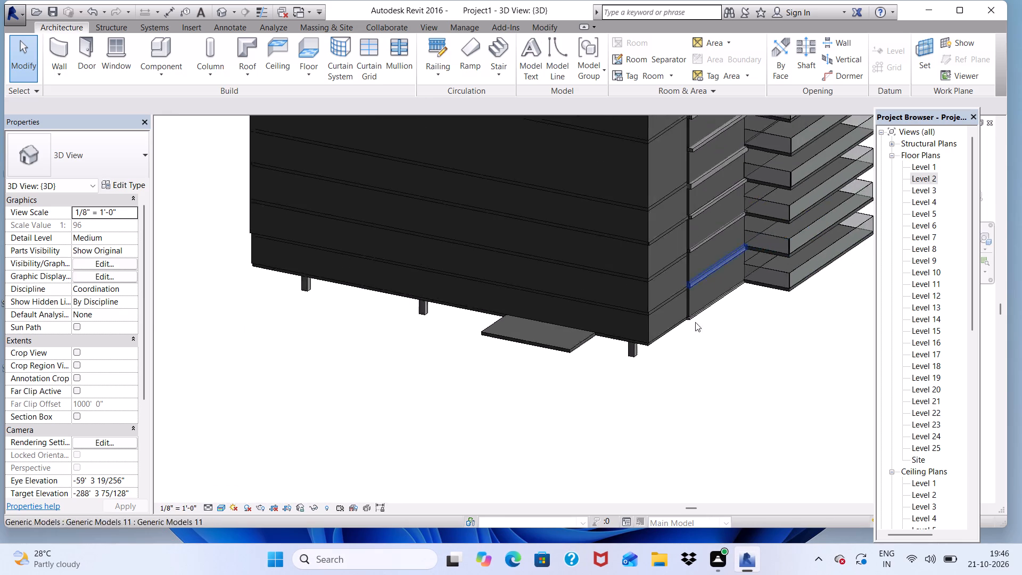
scroll(752, 258, "up", 13)
scroll(764, 177, "down", 13)
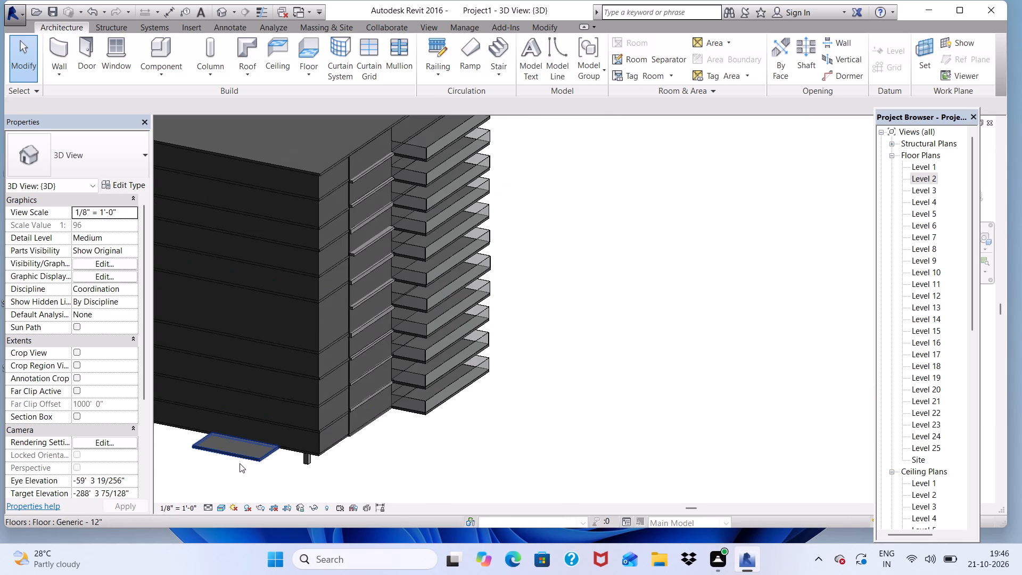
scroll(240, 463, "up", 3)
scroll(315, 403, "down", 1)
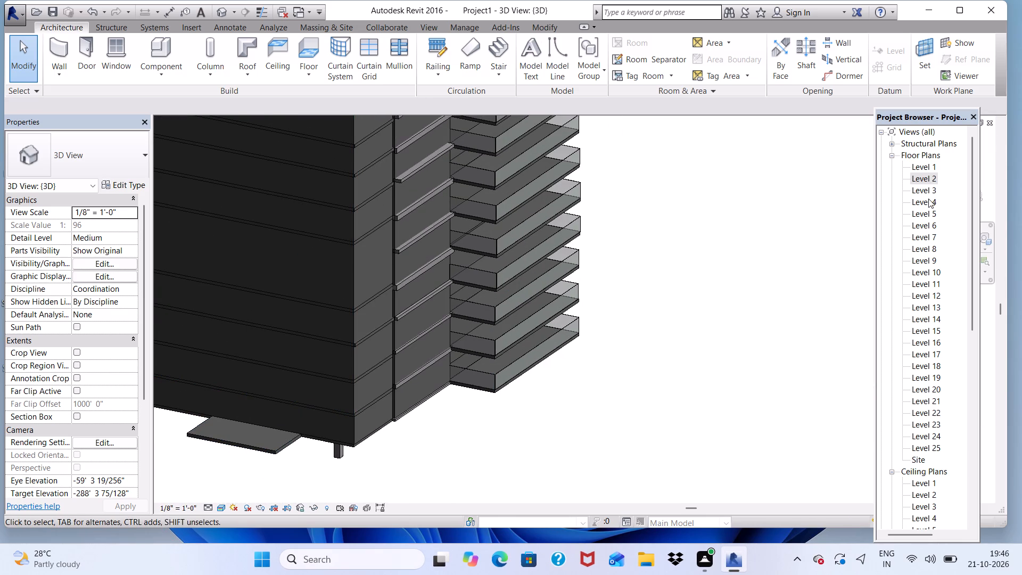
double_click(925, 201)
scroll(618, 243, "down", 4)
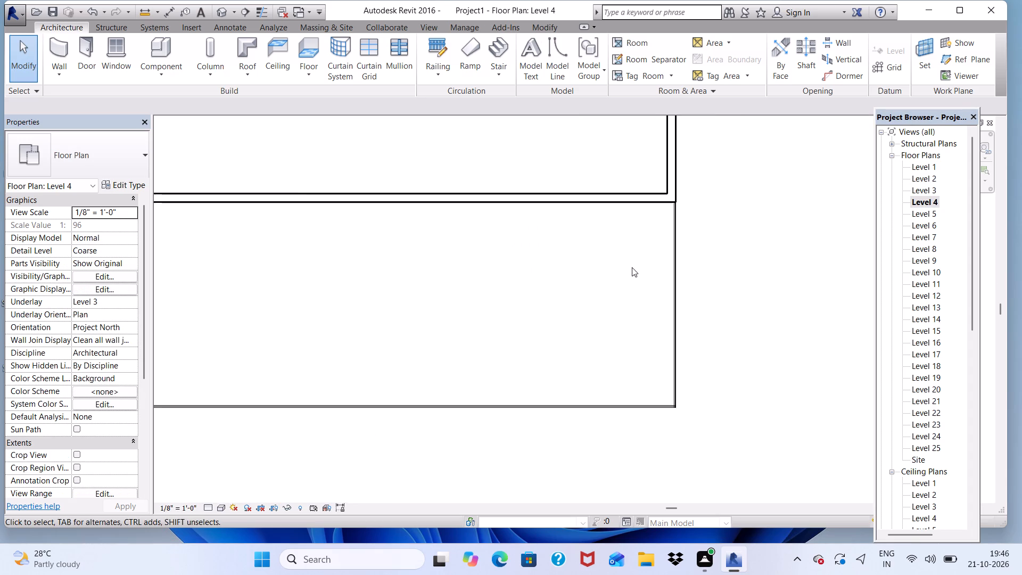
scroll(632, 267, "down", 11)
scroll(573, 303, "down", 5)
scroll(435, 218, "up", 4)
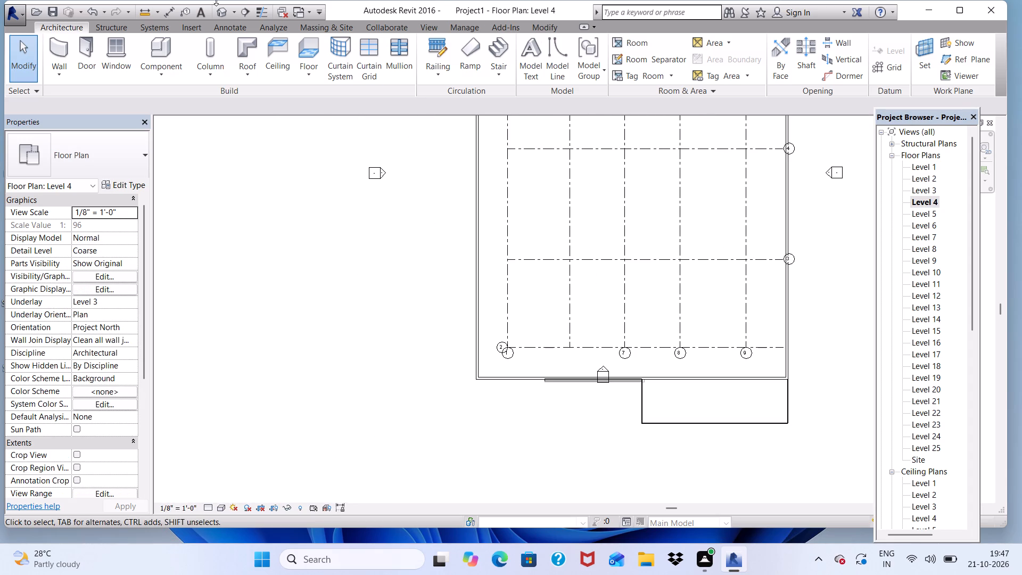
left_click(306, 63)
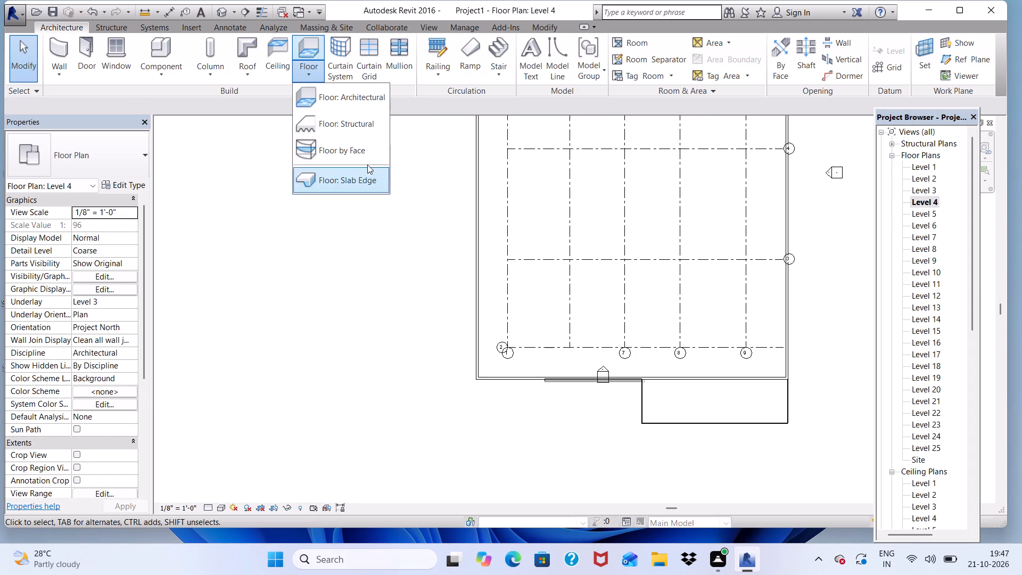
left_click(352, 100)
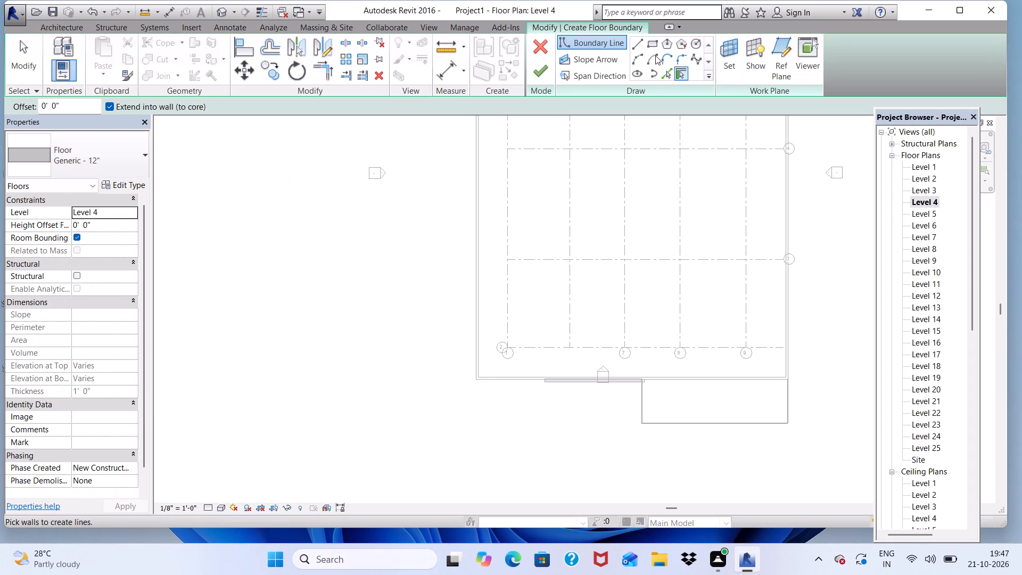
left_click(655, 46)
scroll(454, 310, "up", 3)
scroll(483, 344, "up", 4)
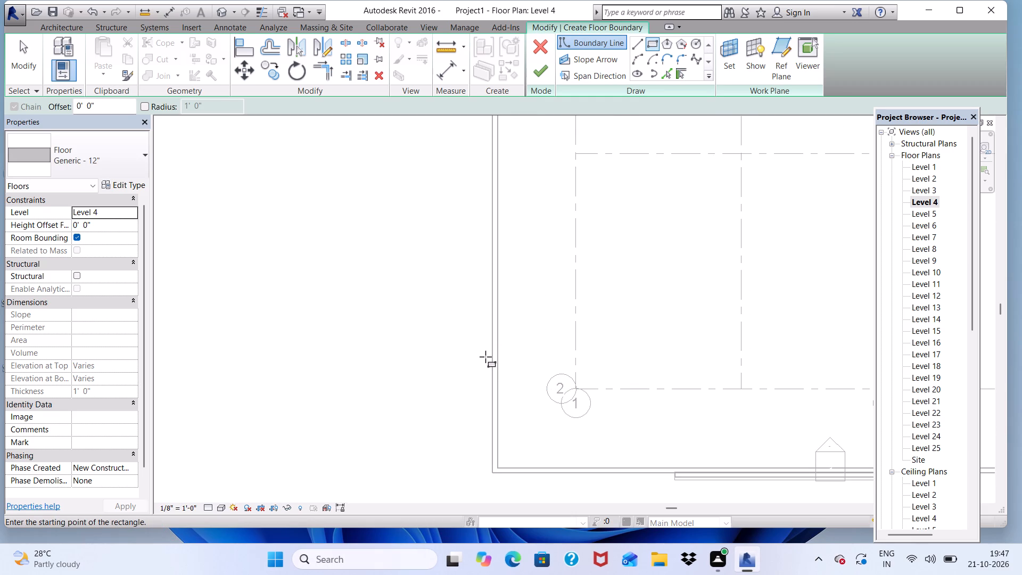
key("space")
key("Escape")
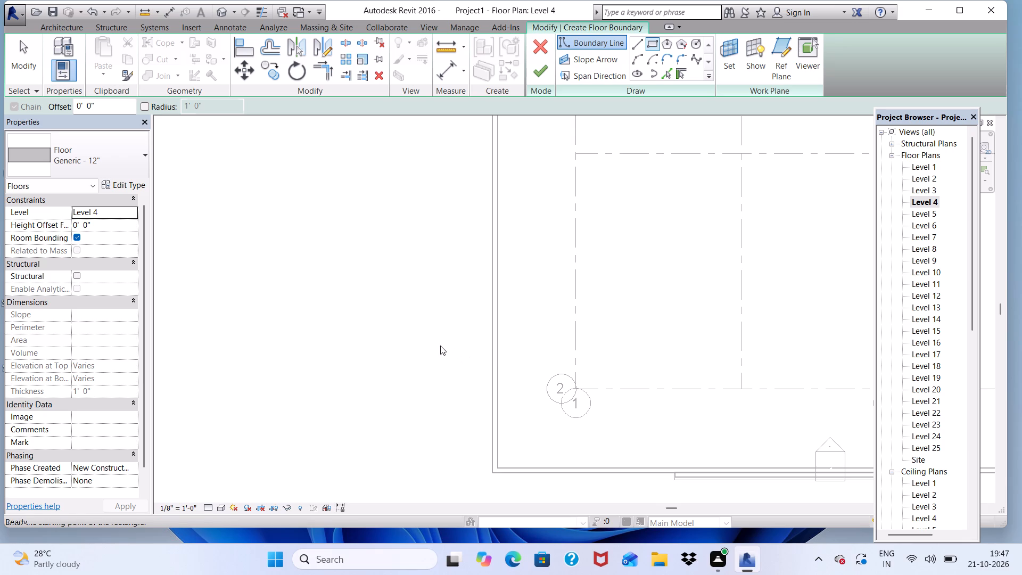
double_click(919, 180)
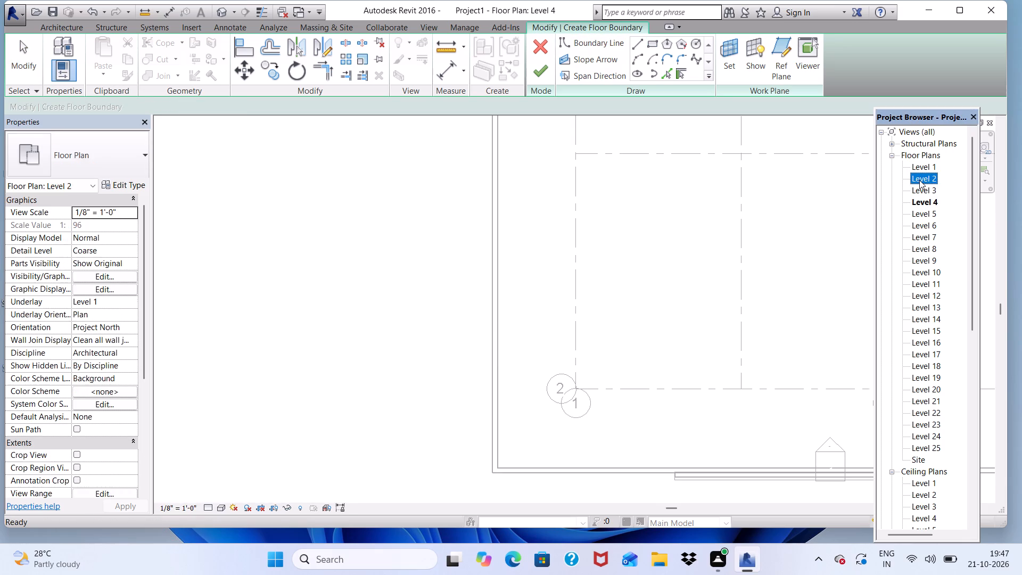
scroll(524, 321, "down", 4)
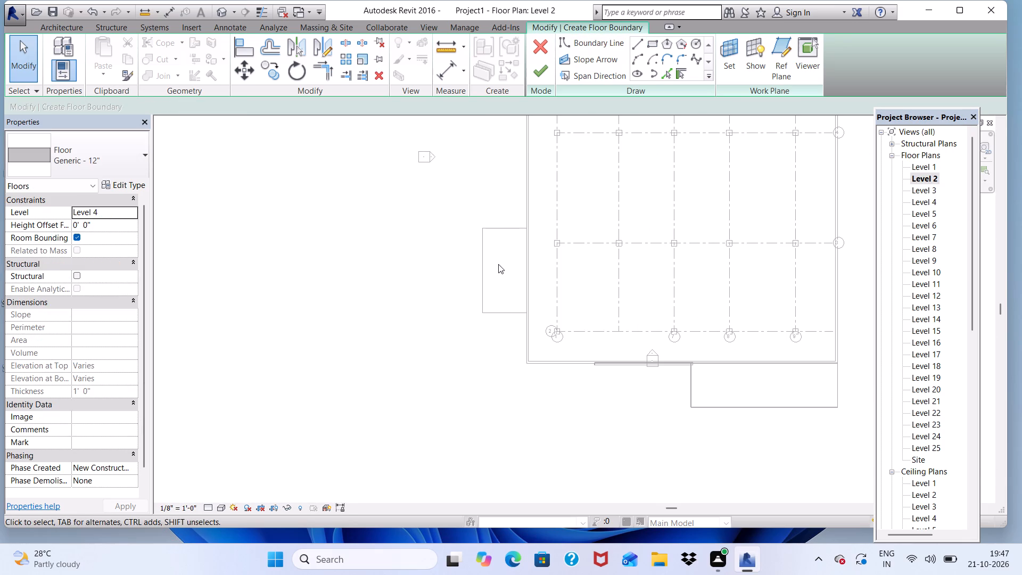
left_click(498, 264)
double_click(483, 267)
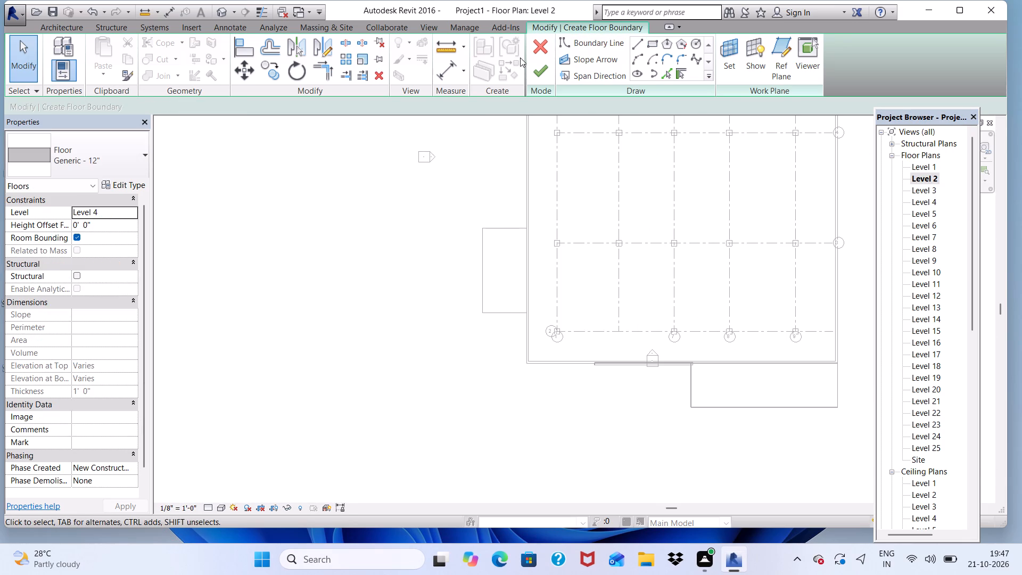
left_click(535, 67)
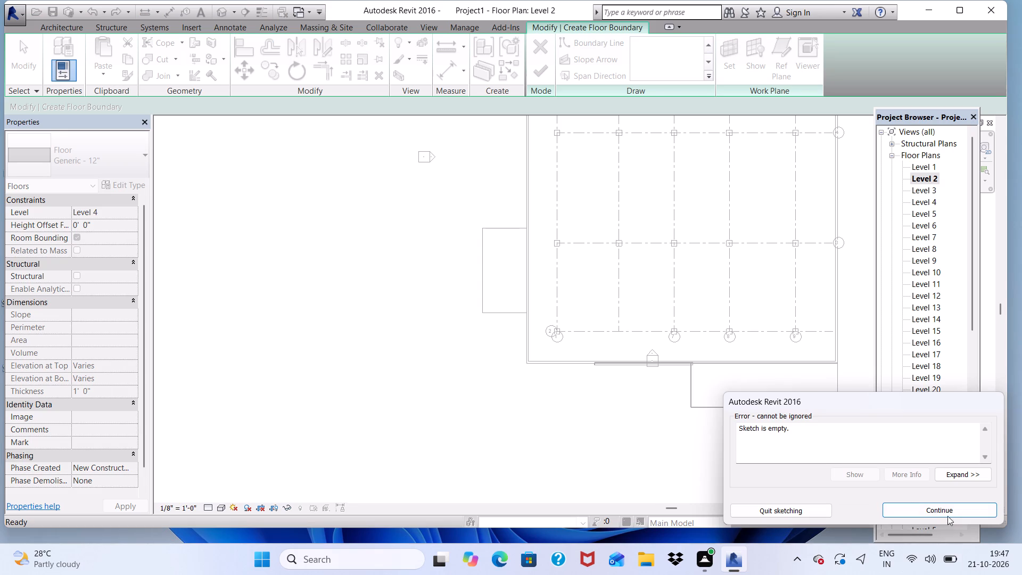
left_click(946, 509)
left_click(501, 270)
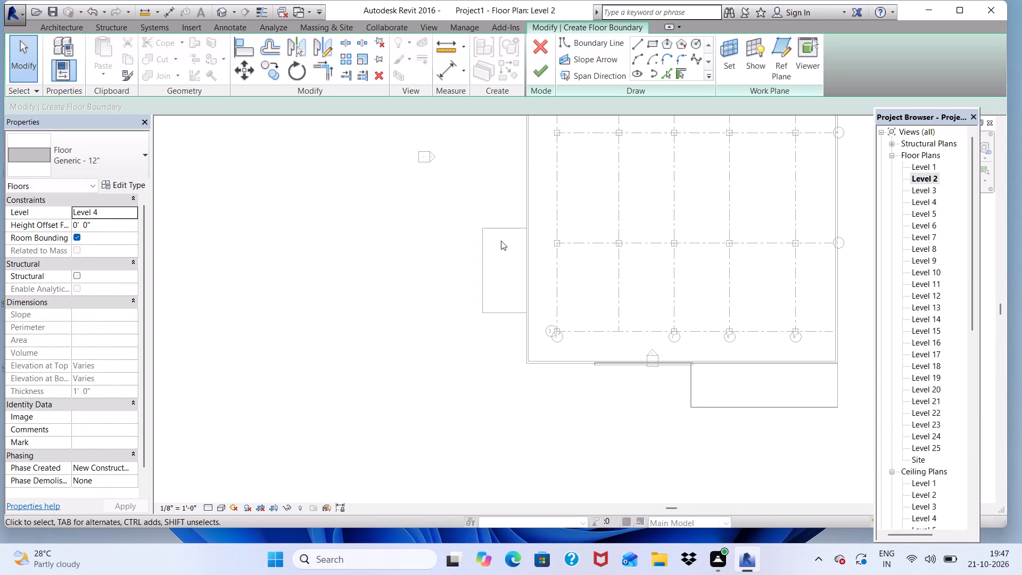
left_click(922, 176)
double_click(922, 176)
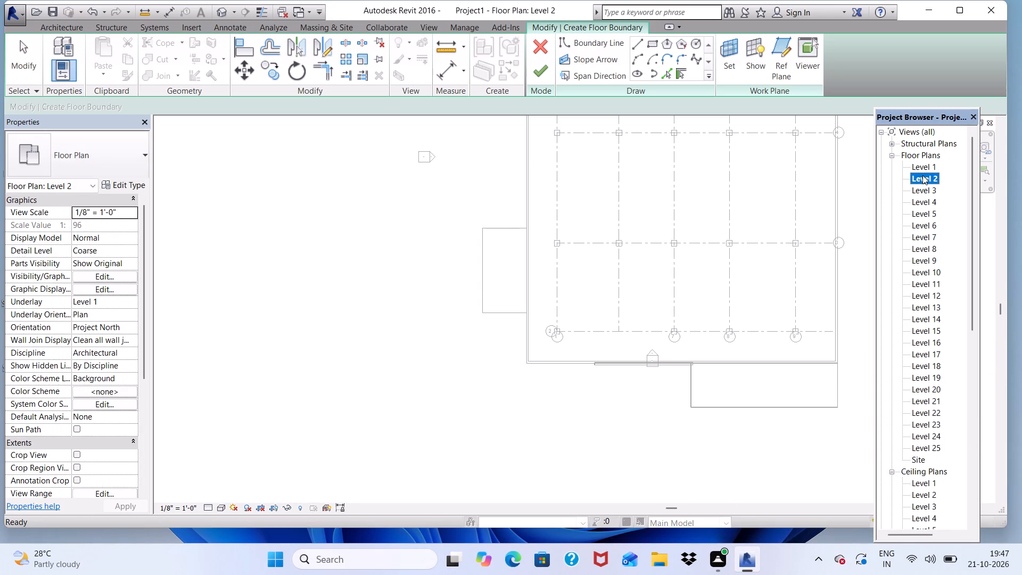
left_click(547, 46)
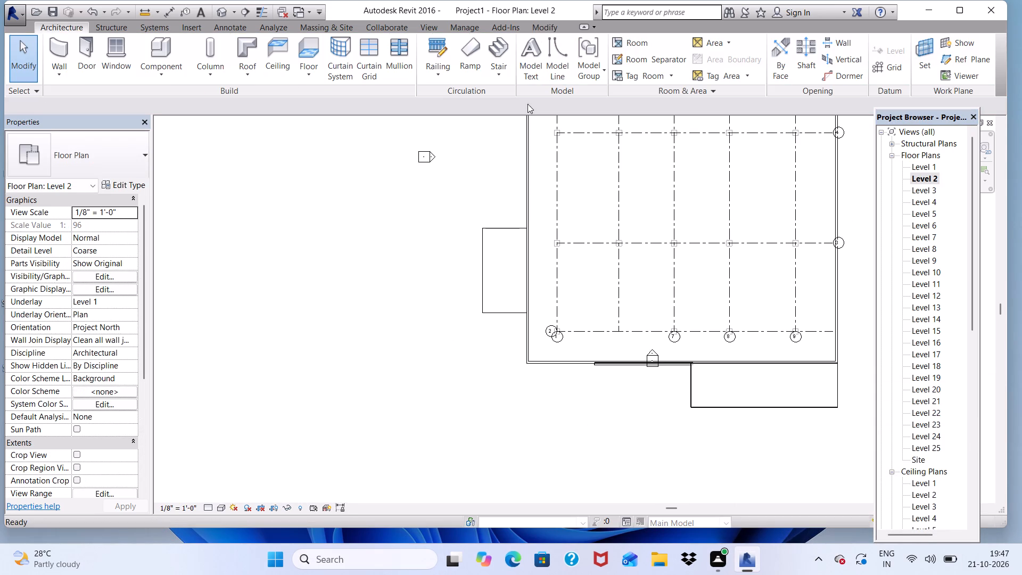
Create a model group from the slab against the west wall on Level 2, accepting the default group name.
left_click(497, 261)
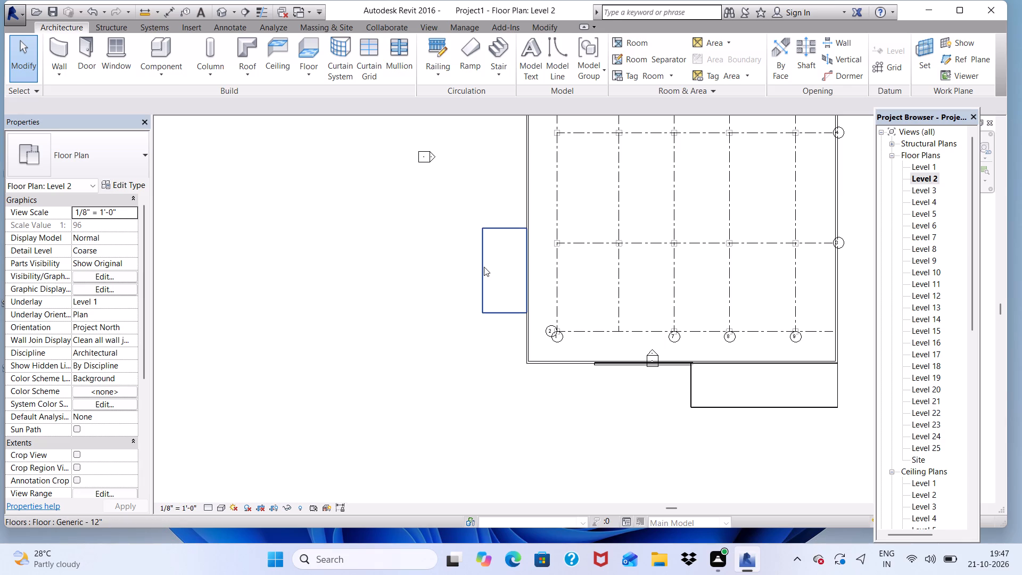
left_click(483, 267)
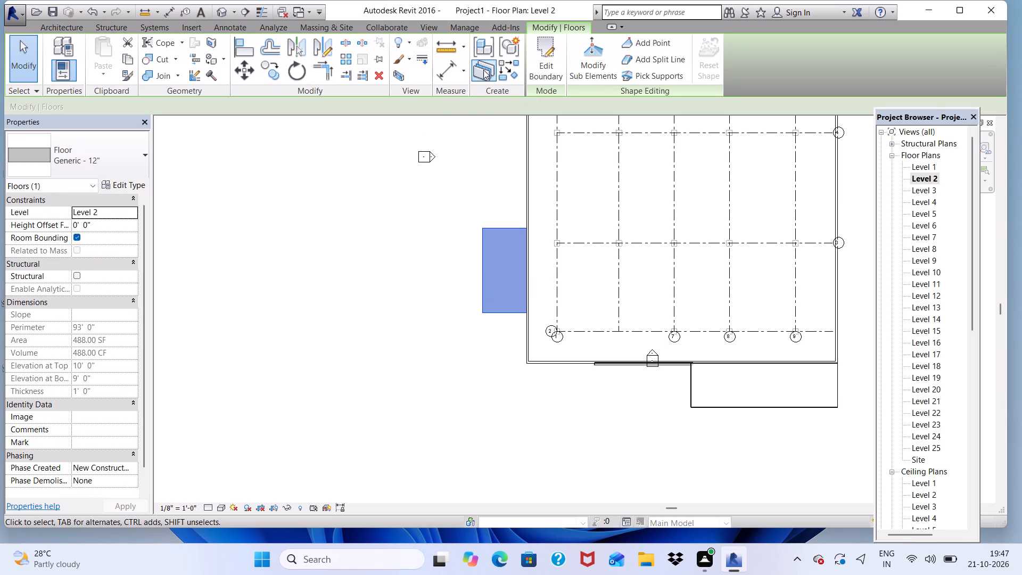
left_click(55, 21)
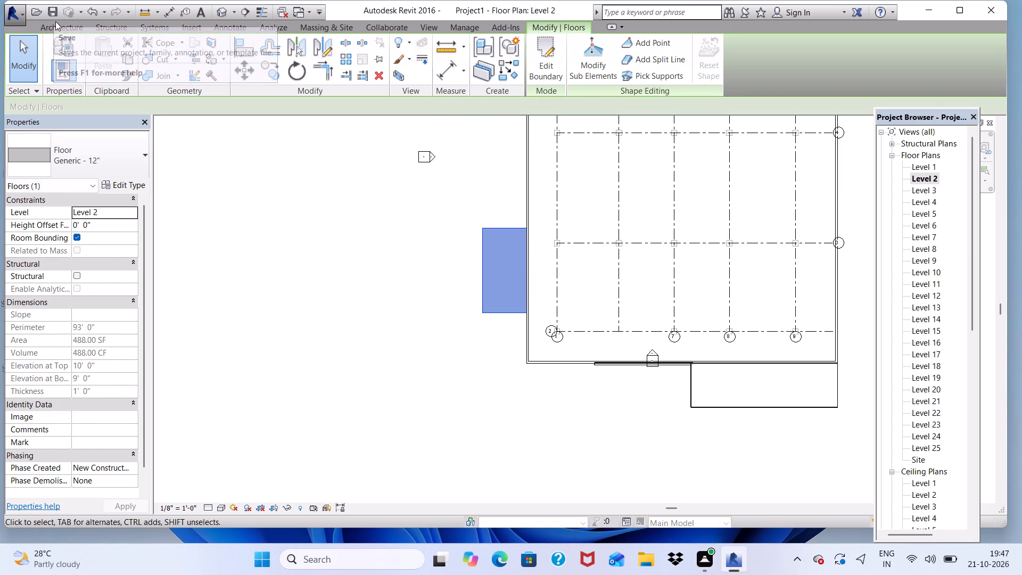
left_click(38, 29)
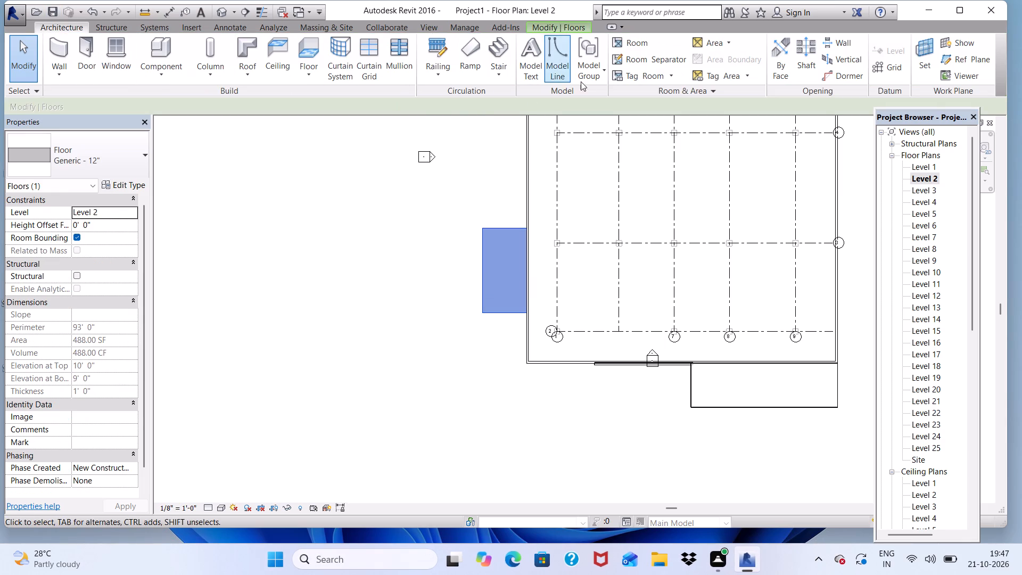
left_click(596, 65)
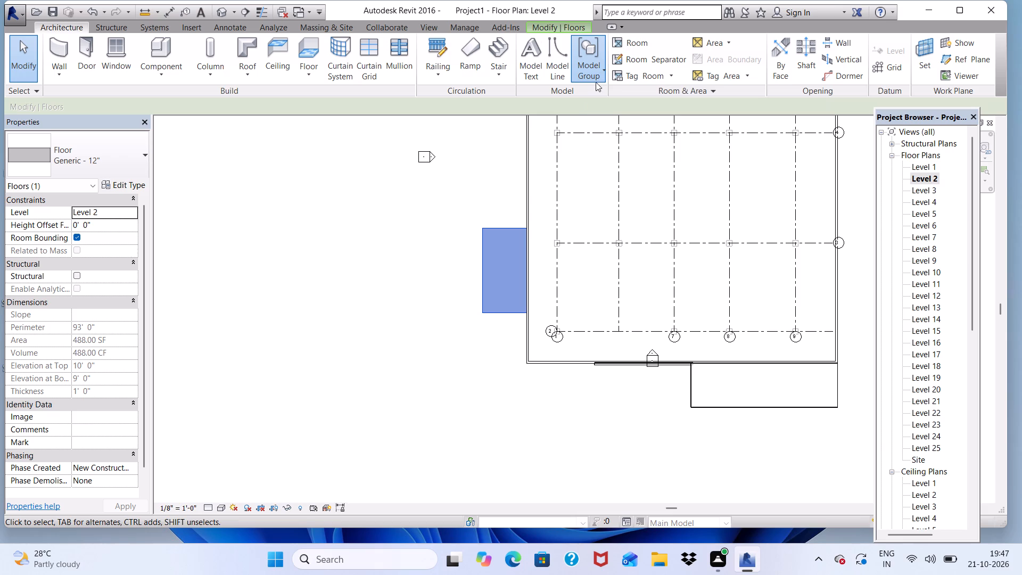
left_click(604, 125)
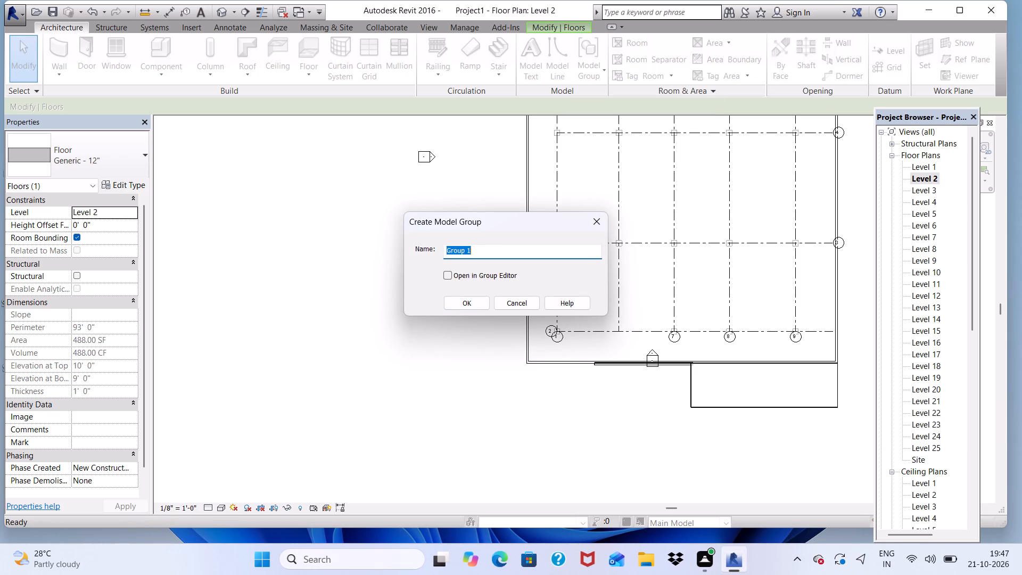
double_click(466, 300)
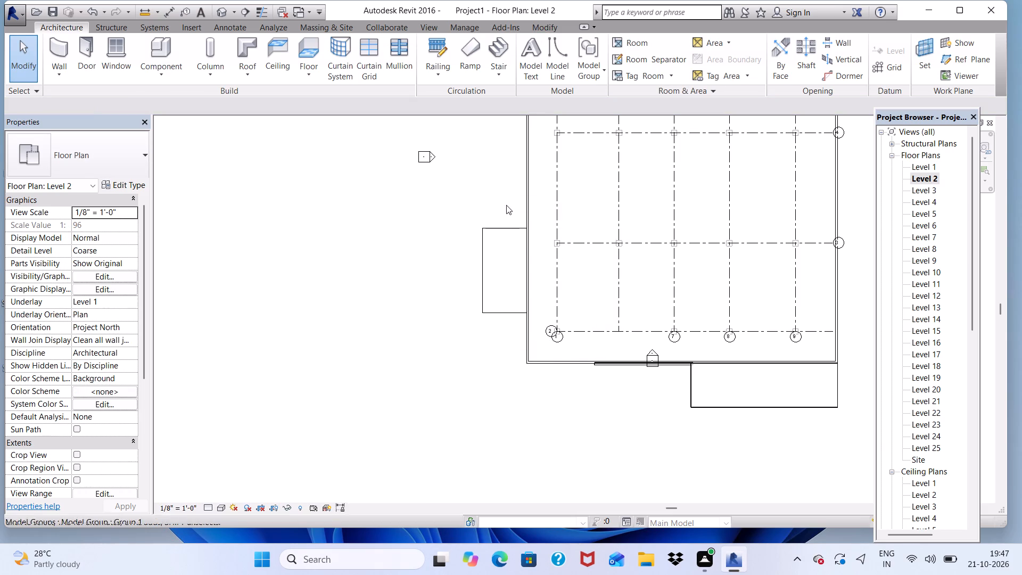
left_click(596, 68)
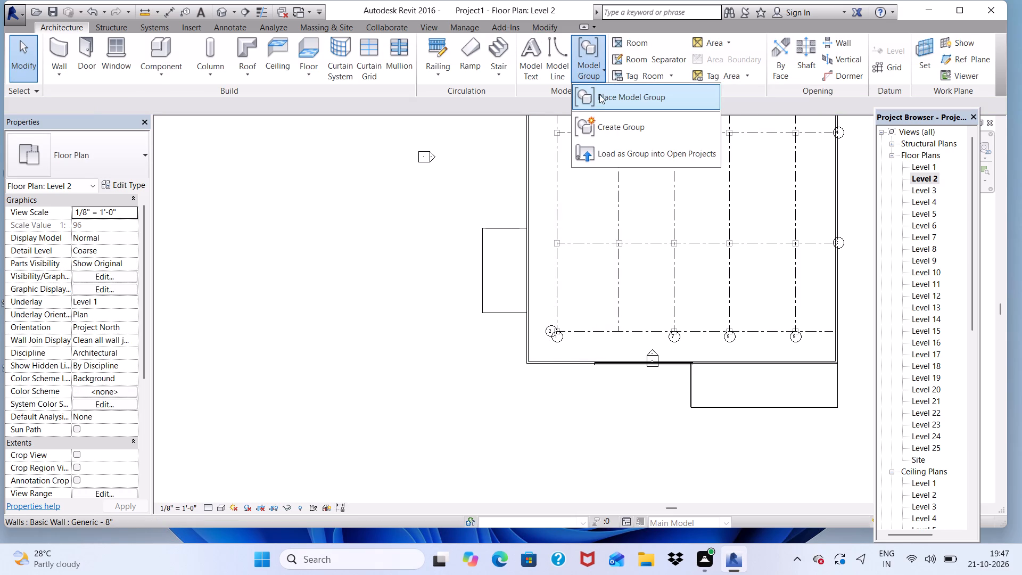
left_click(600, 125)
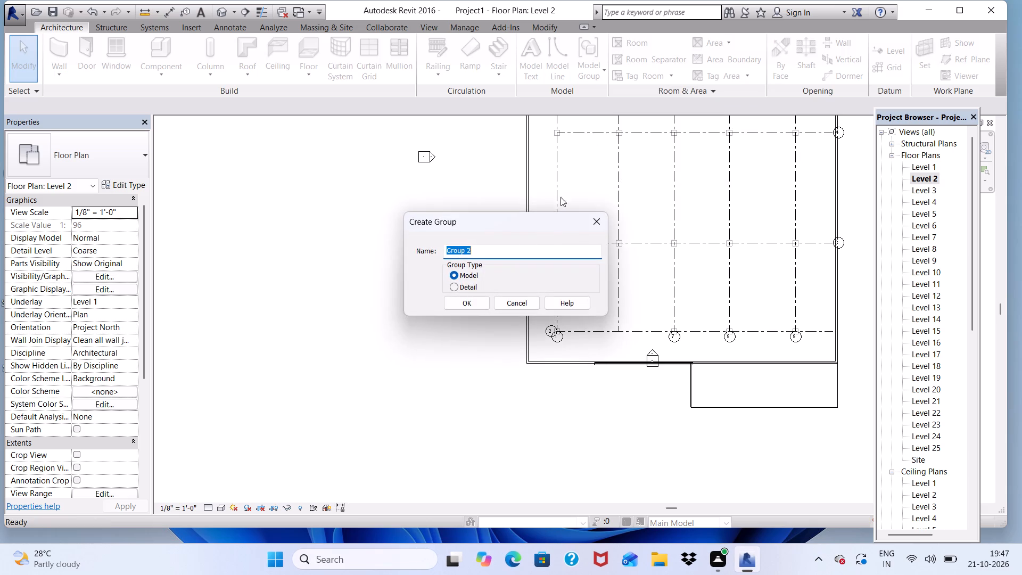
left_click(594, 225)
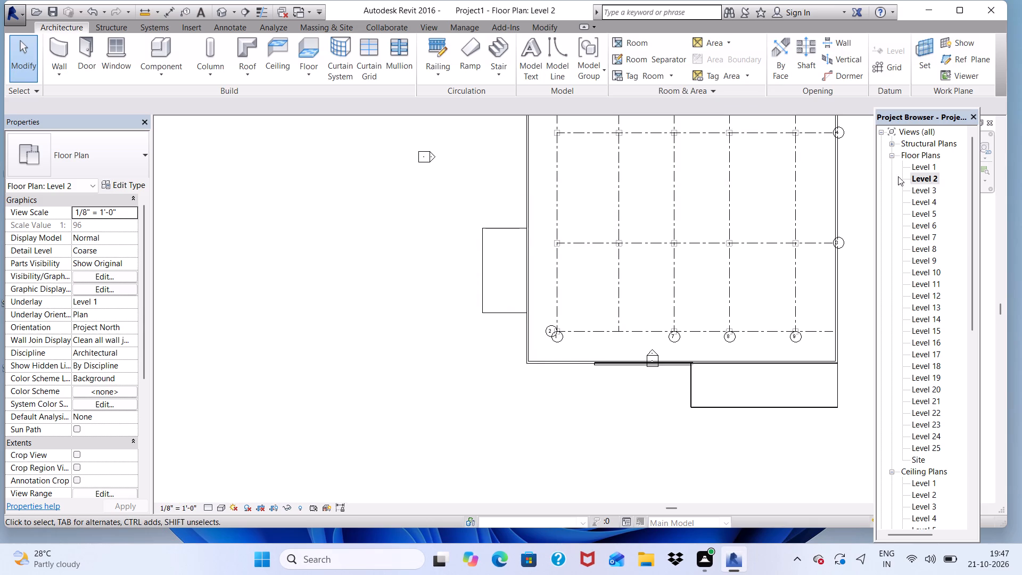
On the Level 4 floor plan, place the slab's model group against the west wall at its group origin, directly above the Level 2 slab.
double_click(919, 202)
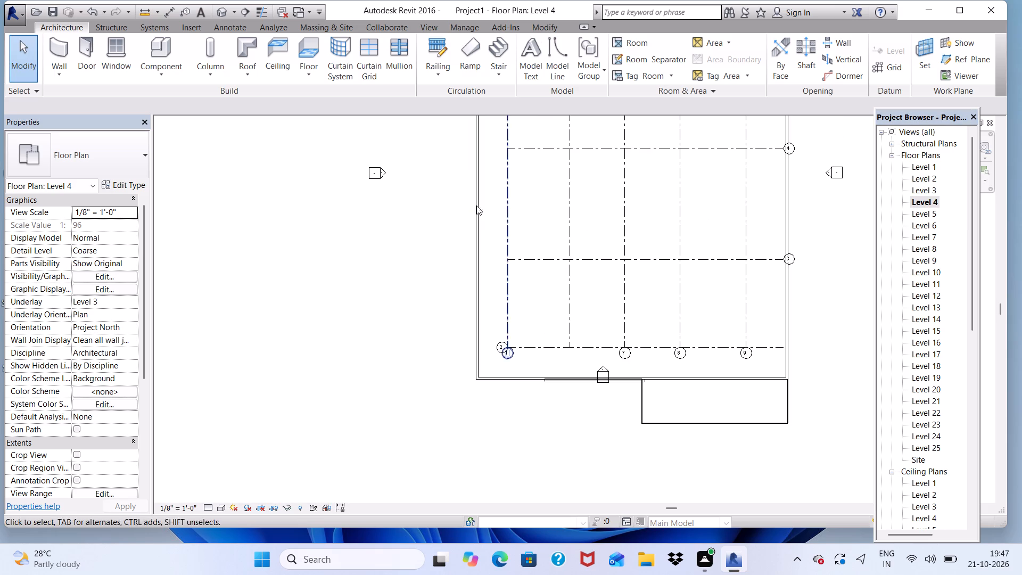
left_click(601, 68)
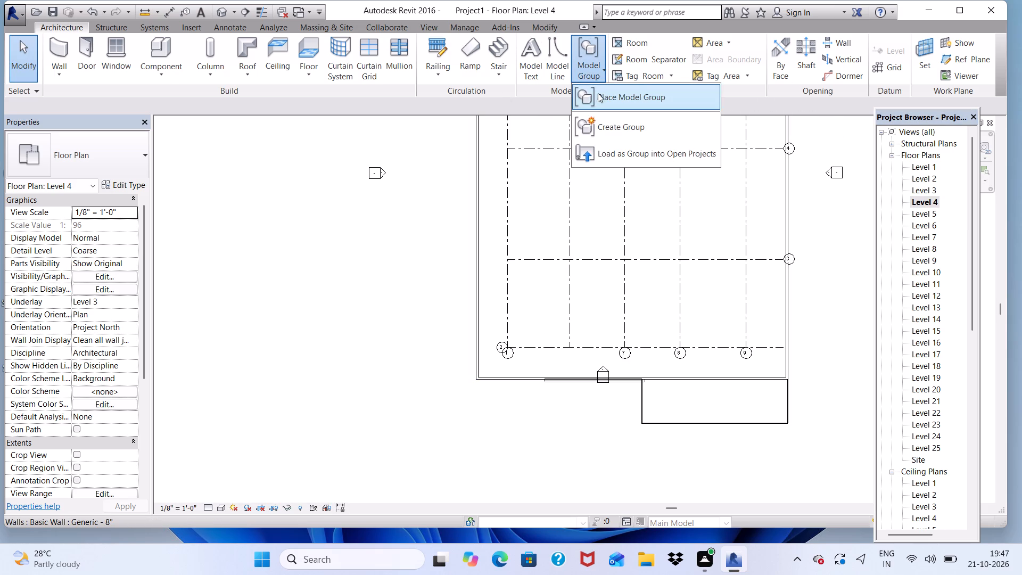
left_click(598, 92)
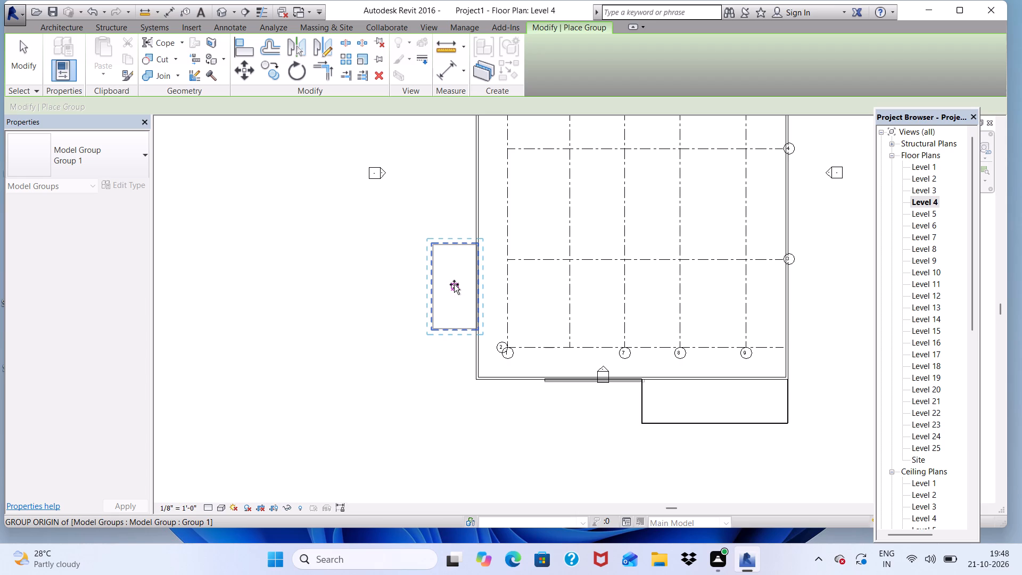
left_click(454, 284)
key("Escape")
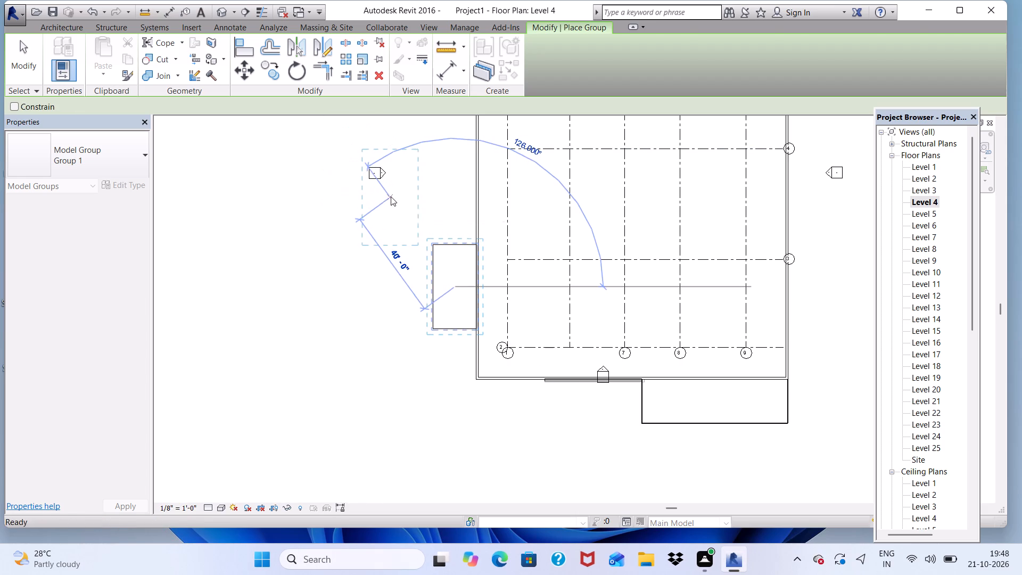
Examine the Level 2 and Level 4 balcony slabs in 3D from several sides, checking their spacing and alignment on the west wall.
left_click(224, 13)
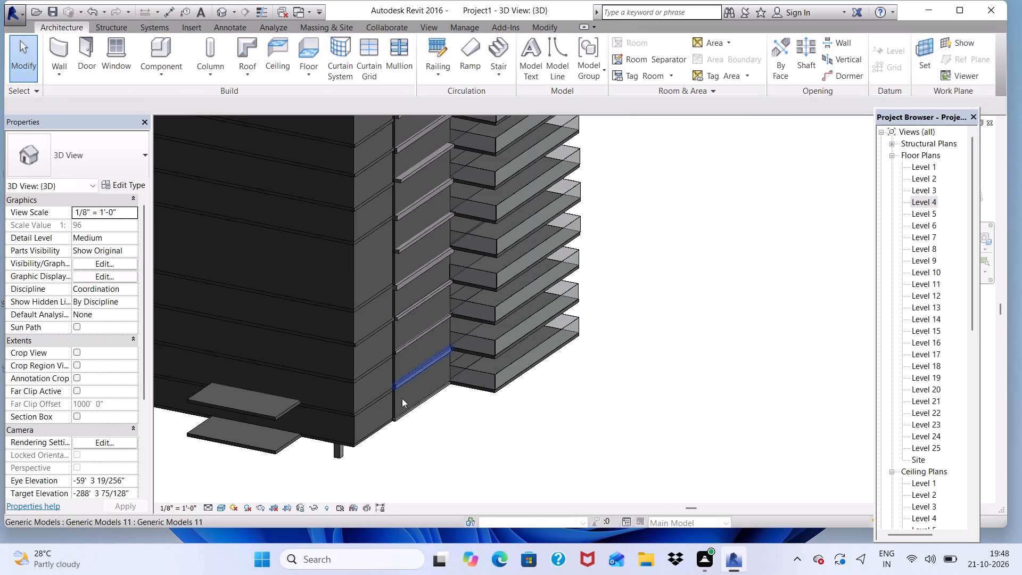
scroll(312, 398, "up", 3)
scroll(313, 332, "down", 2)
scroll(256, 401, "down", 4)
scroll(257, 417, "up", 1)
middle_click_drag(259, 416, 455, 286, "shift")
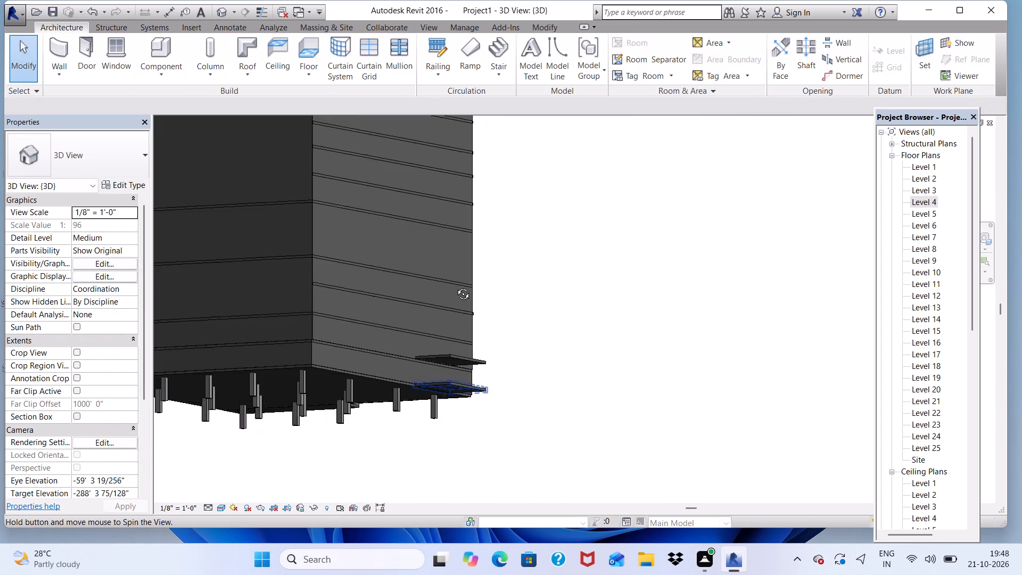
middle_click_drag(455, 286, 329, 243, "shift")
scroll(281, 330, "up", 2)
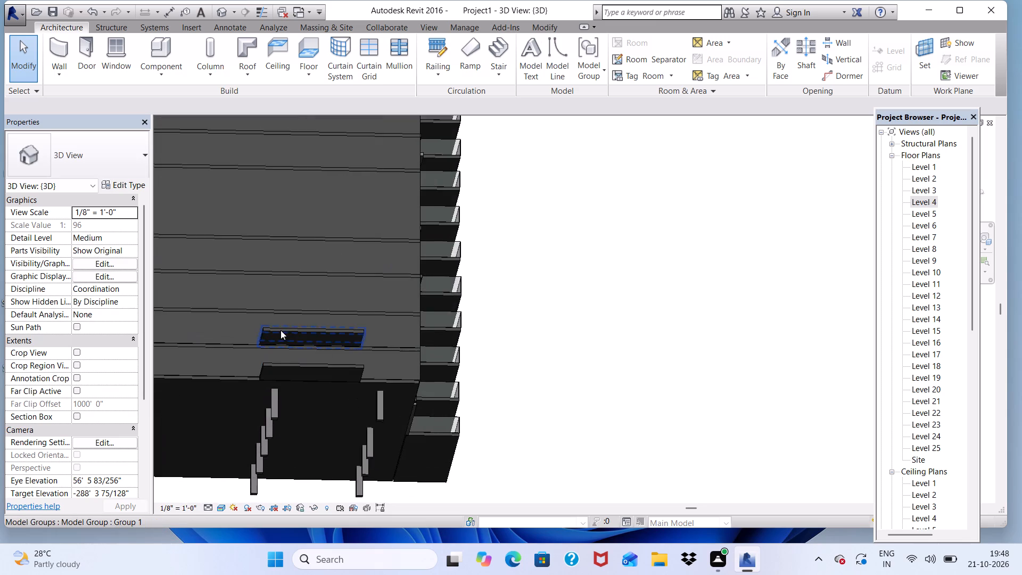
scroll(281, 330, "up", 4)
scroll(266, 314, "down", 3)
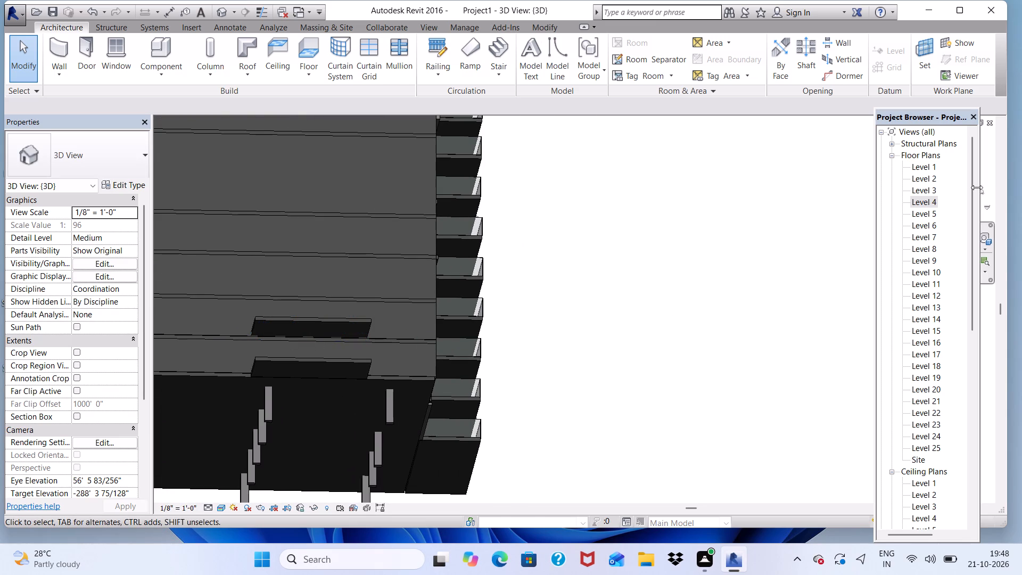
On the Level 6 floor plan, place the Group 1 slab against the west wall at its group origin, directly above the lower slabs.
double_click(926, 228)
scroll(549, 277, "down", 3)
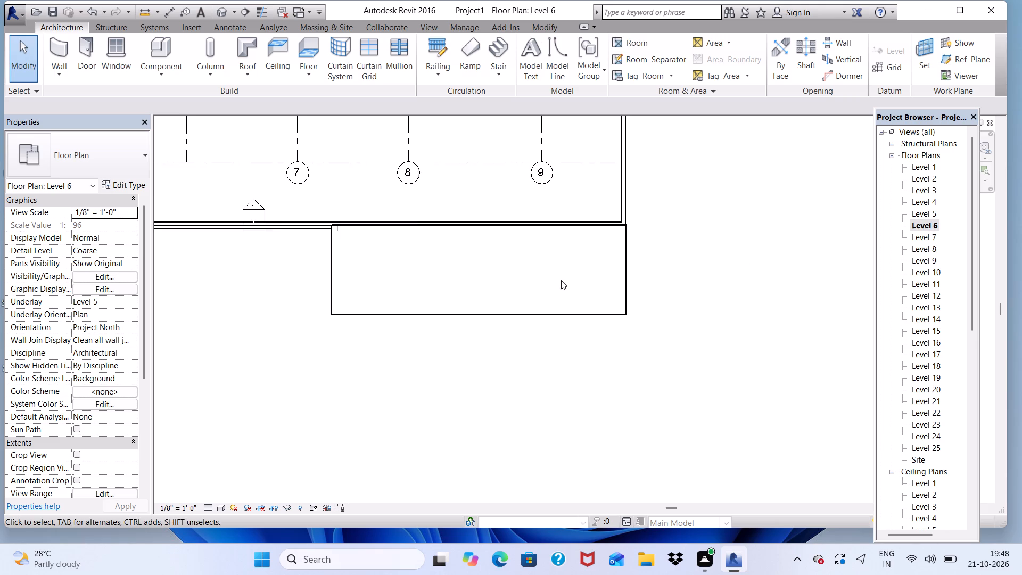
scroll(561, 280, "down", 10)
double_click(924, 213)
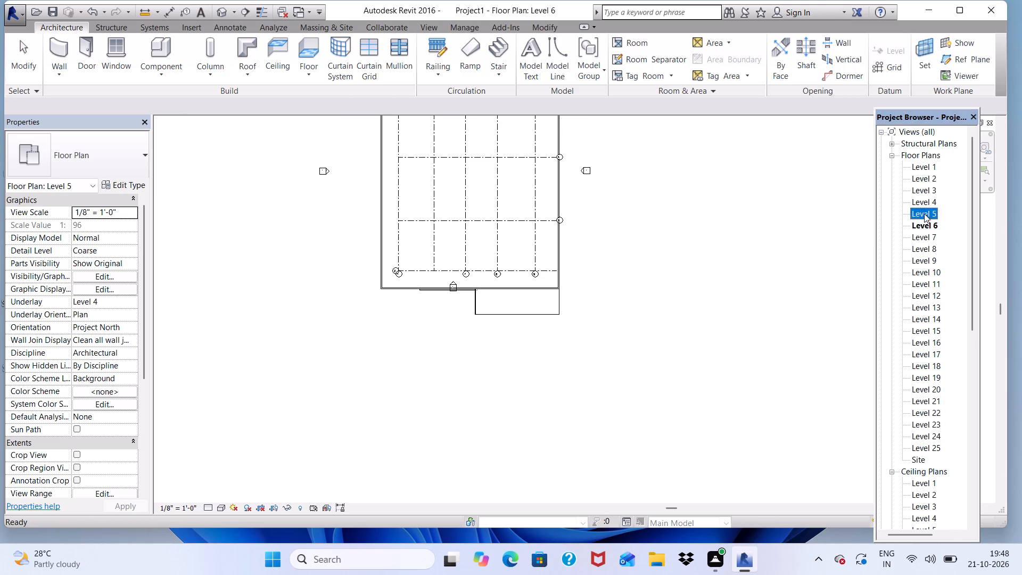
scroll(322, 299, "down", 4)
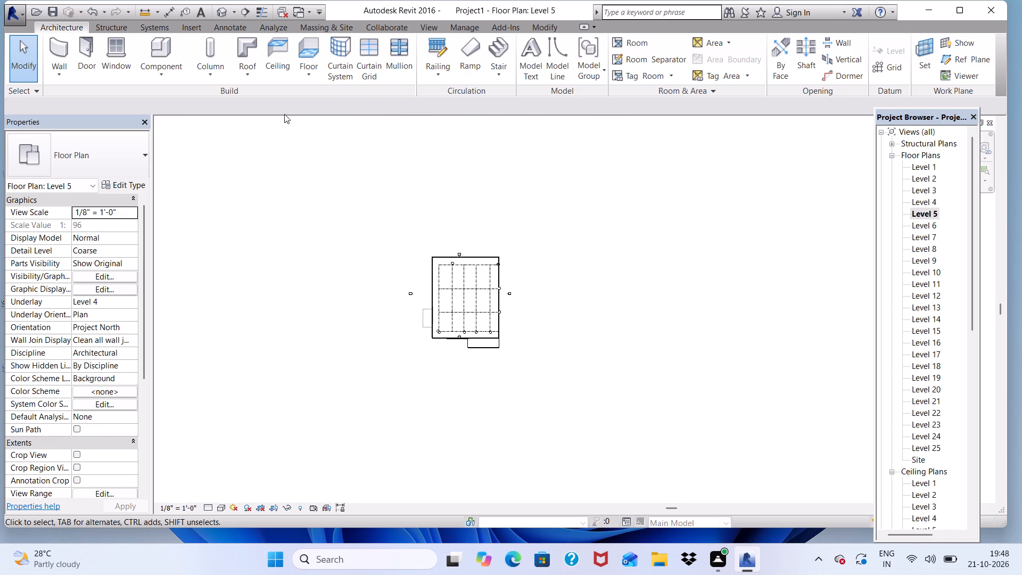
double_click(929, 232)
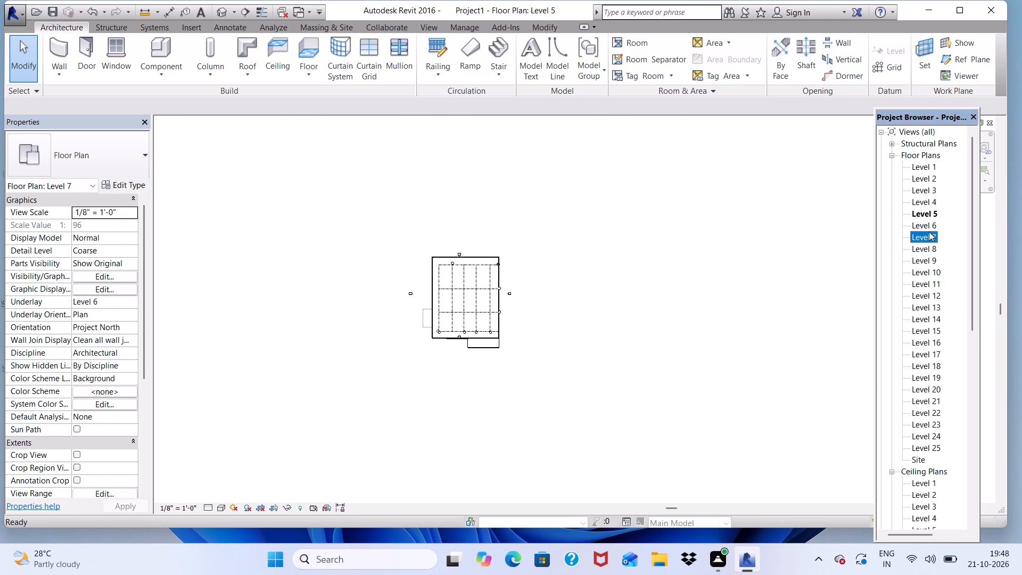
double_click(929, 227)
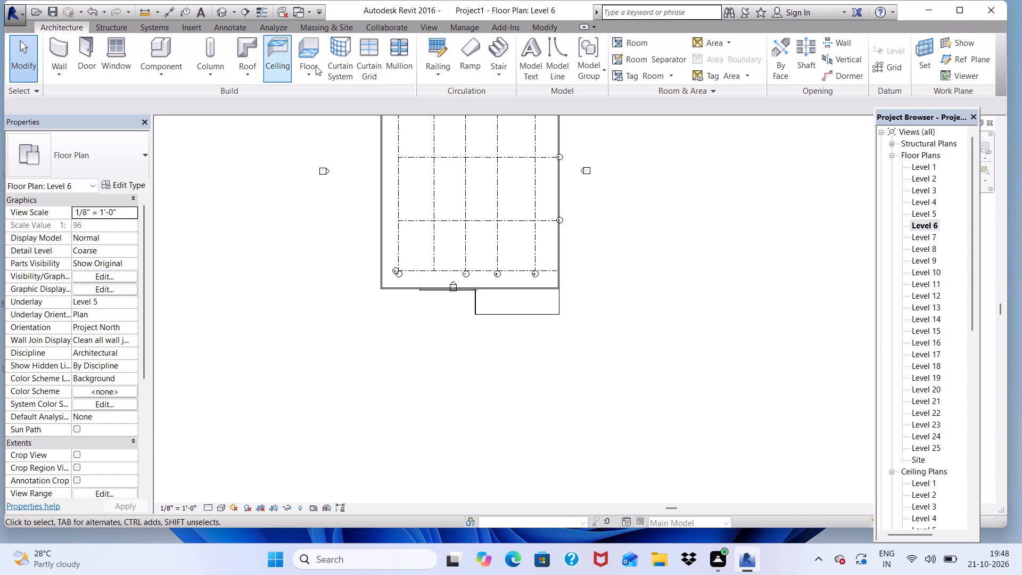
double_click(602, 65)
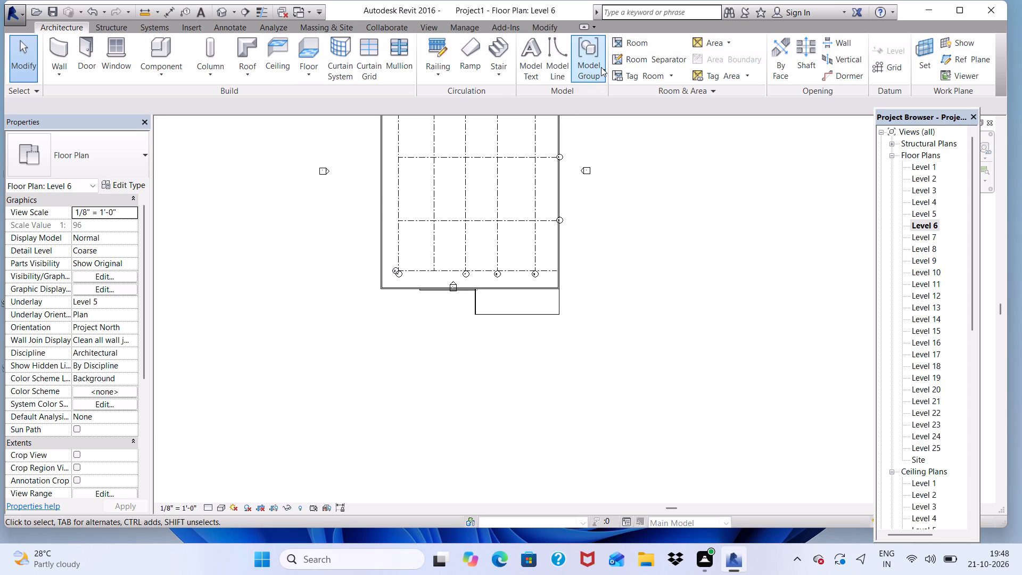
left_click(601, 67)
left_click(597, 93)
scroll(362, 235, "up", 2)
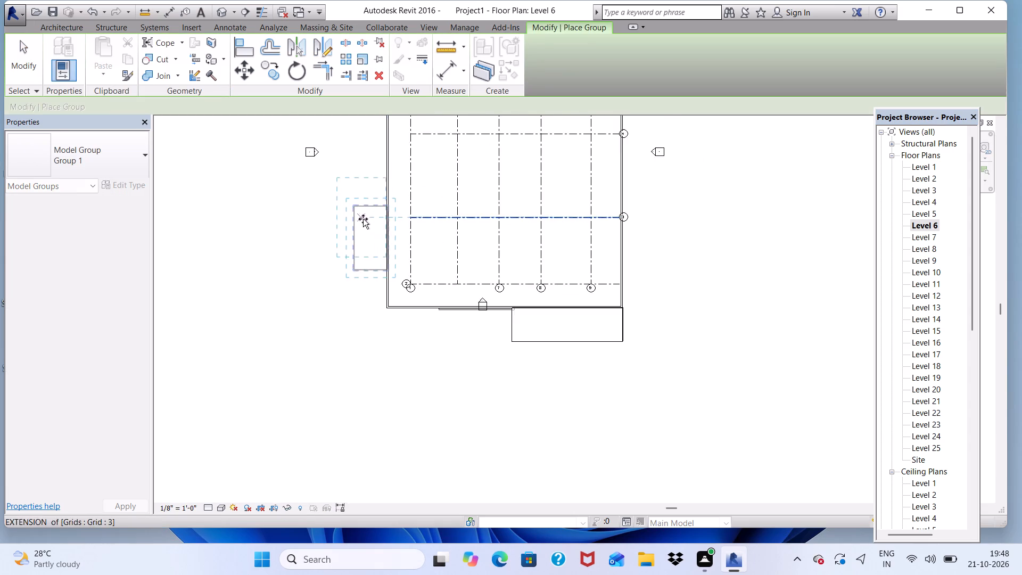
scroll(365, 223, "up", 3)
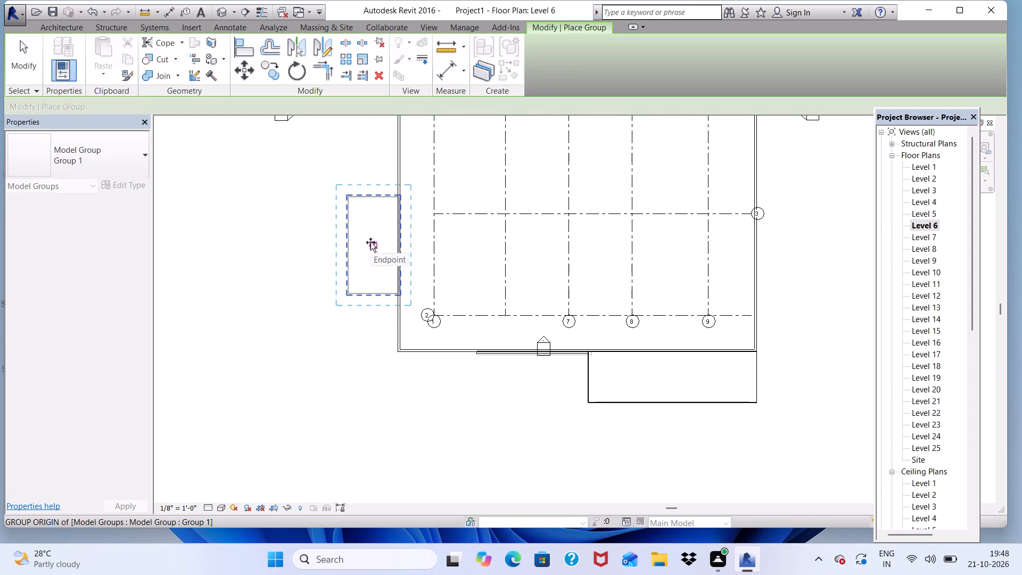
left_click(373, 247)
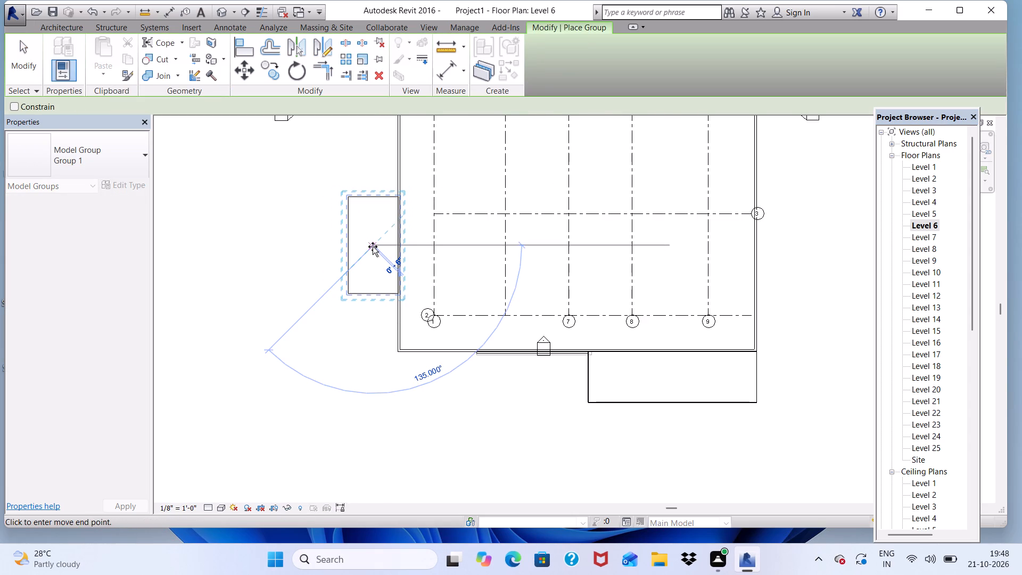
key("Escape")
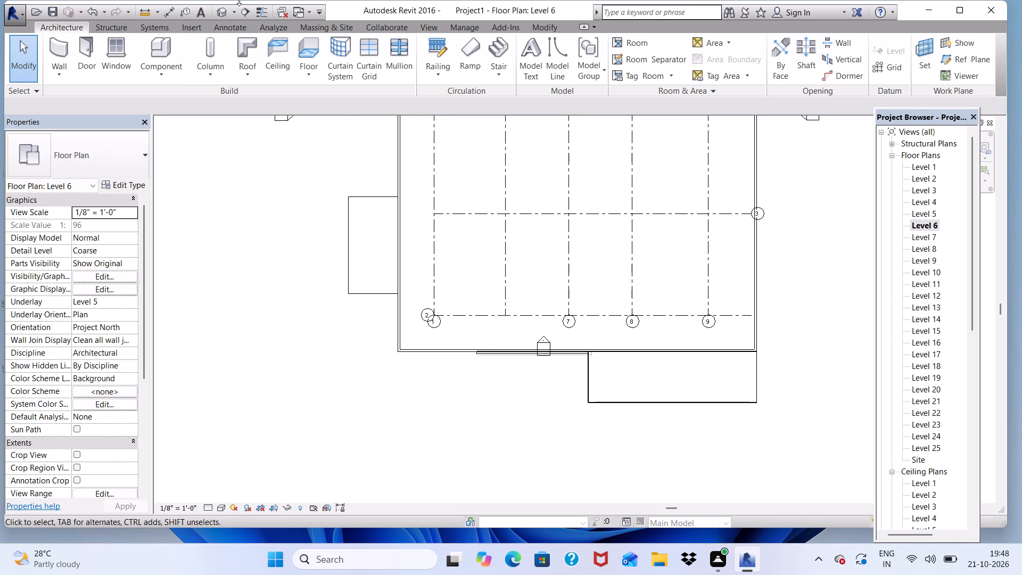
On the Level 8 floor plan, place the Group 1 slab against the west wall at its group origin, in line with the lower slabs.
left_click(221, 14)
scroll(343, 235, "down", 1)
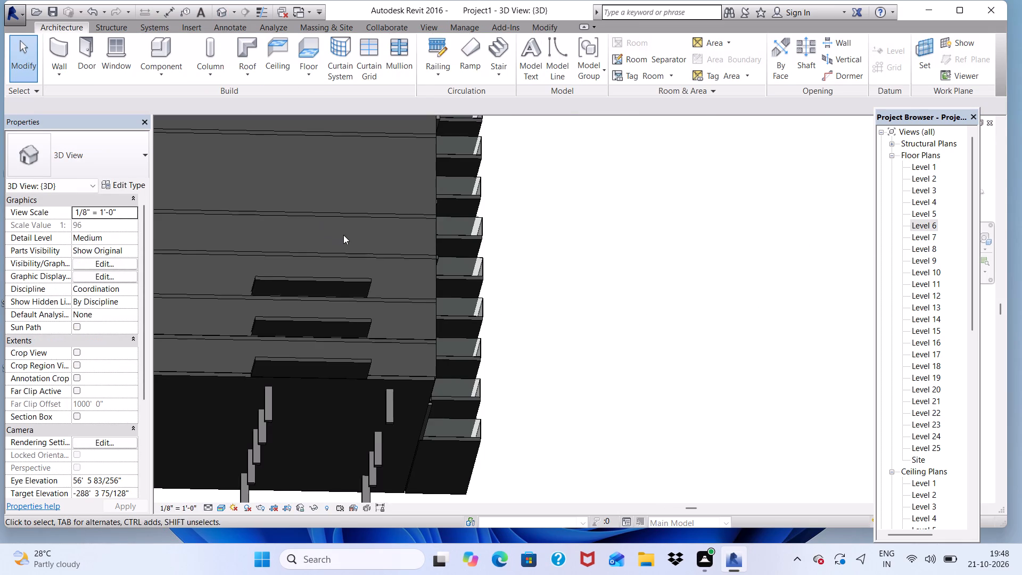
scroll(343, 235, "down", 2)
middle_click_drag(328, 369, 305, 500, "shift")
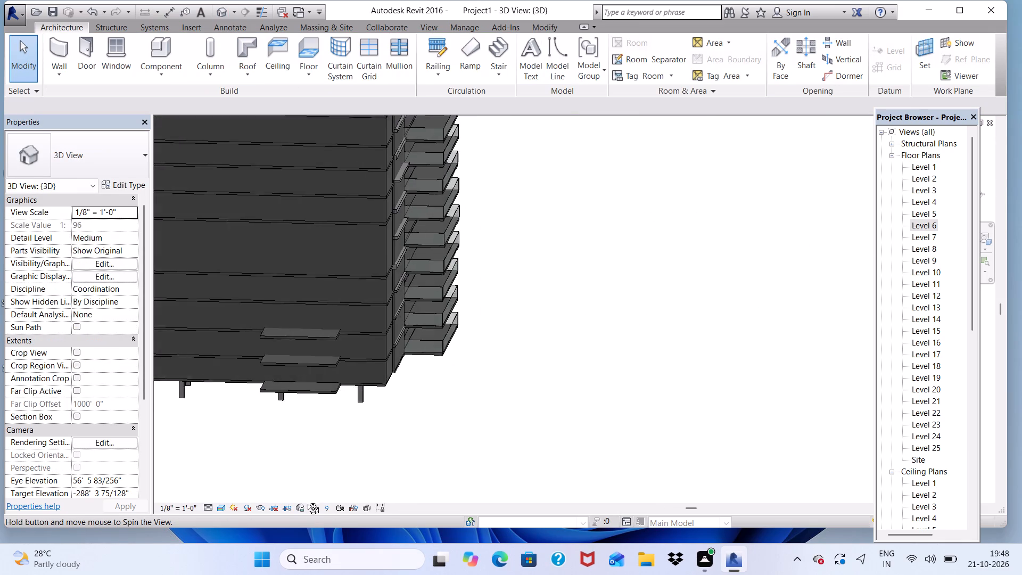
middle_click_drag(305, 500, 300, 516, "shift")
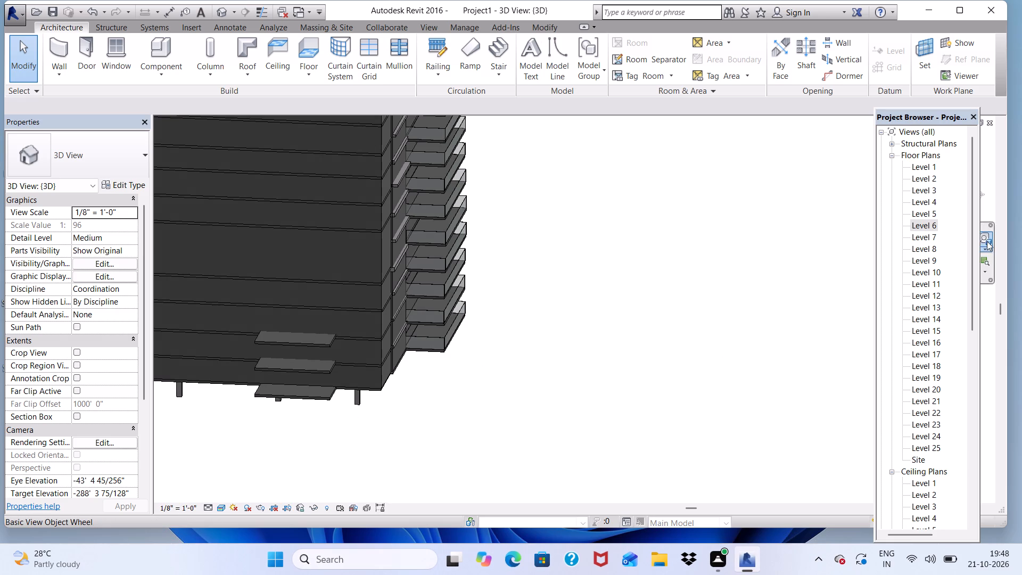
double_click(926, 253)
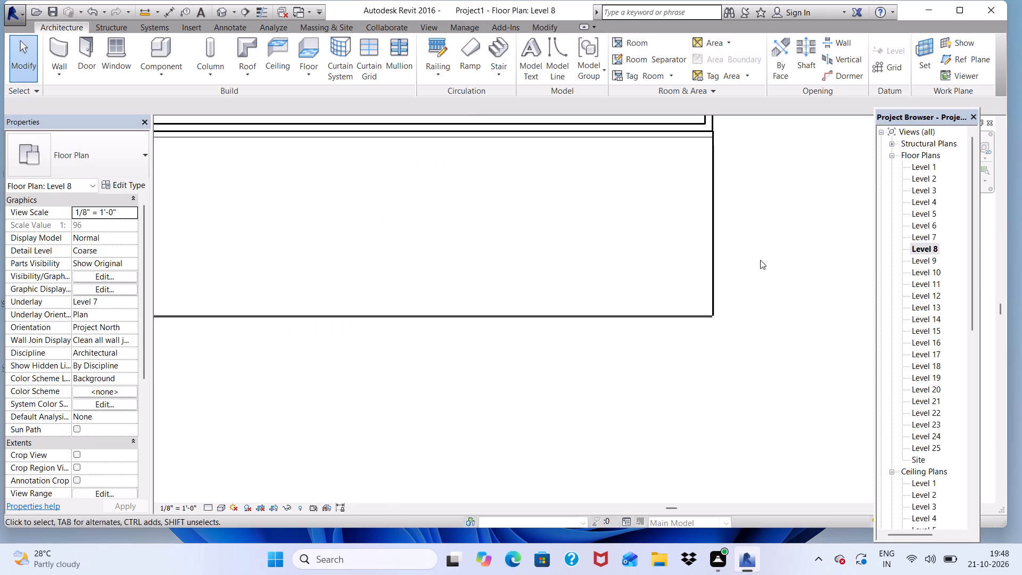
left_click(304, 74)
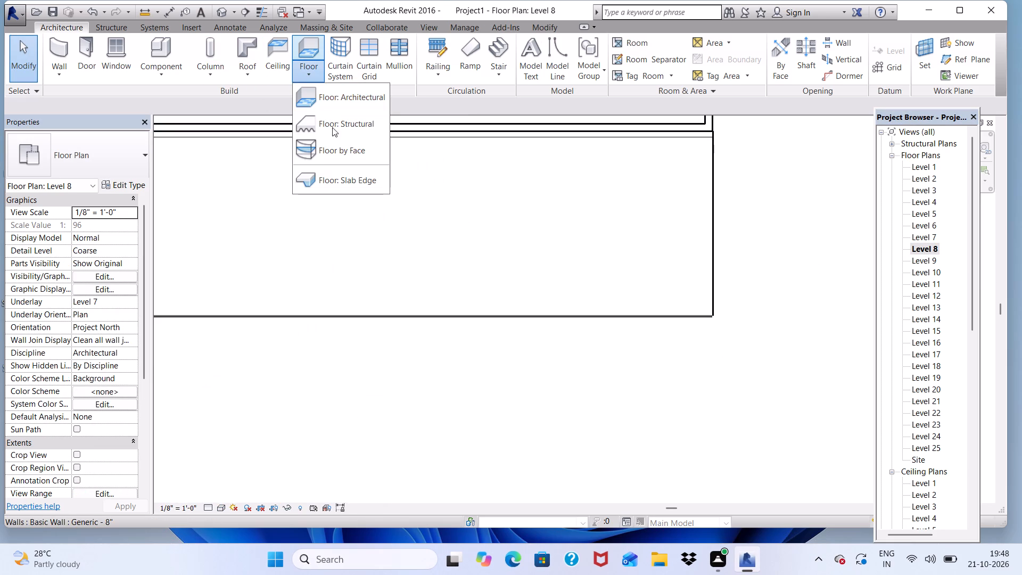
left_click(735, 369)
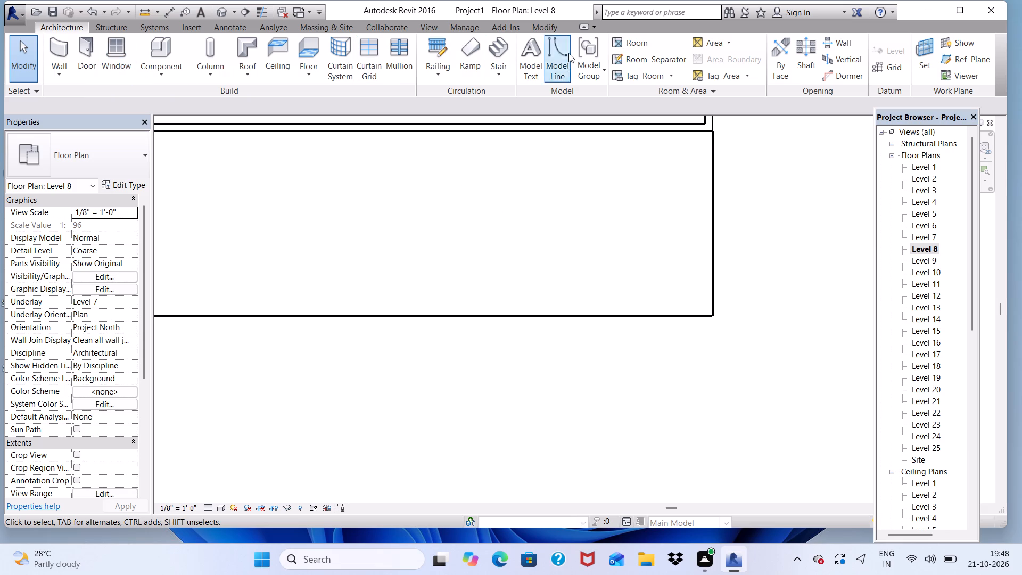
left_click(599, 68)
left_click(602, 97)
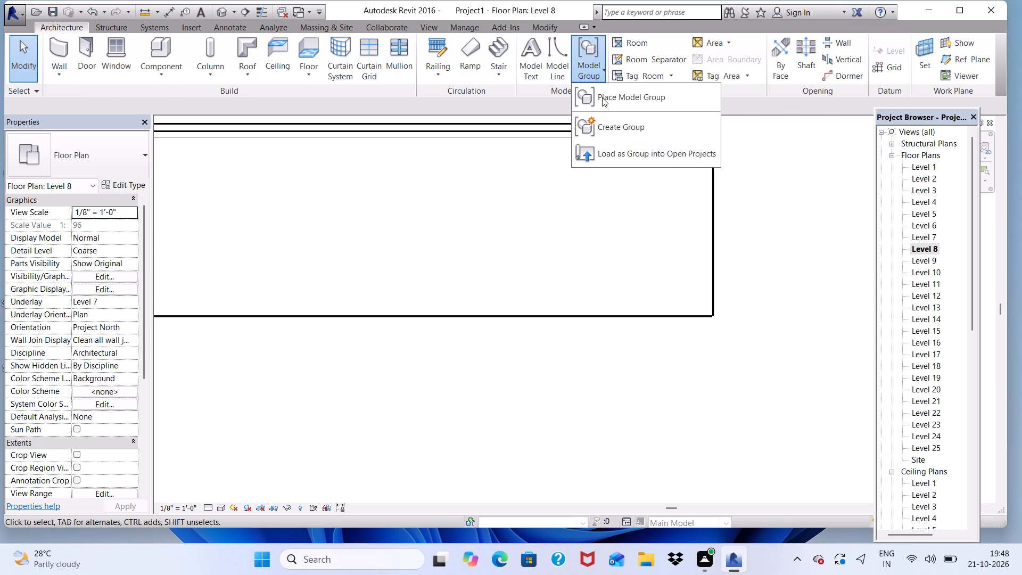
scroll(652, 201, "down", 14)
scroll(436, 190, "up", 5)
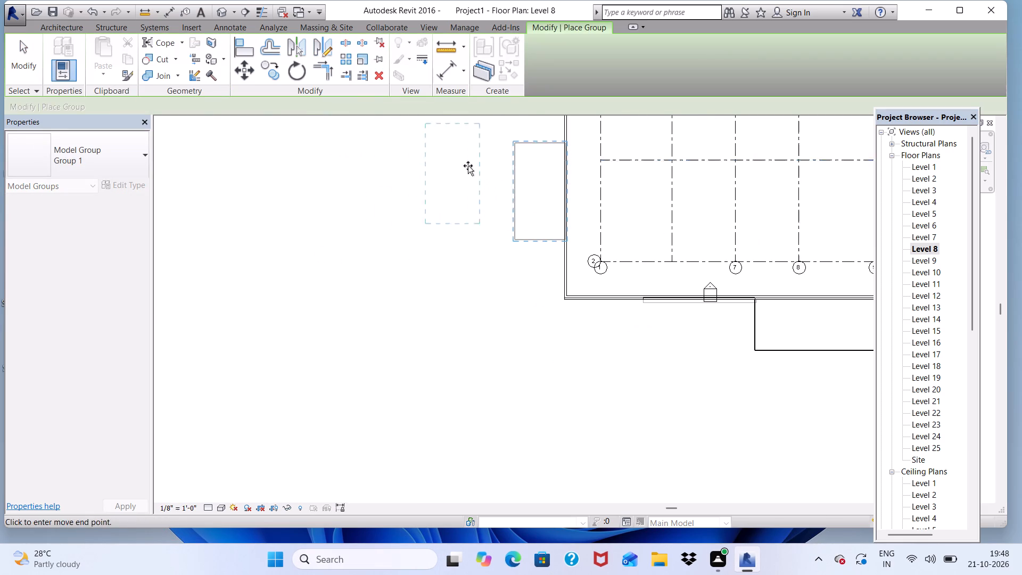
left_click(542, 191)
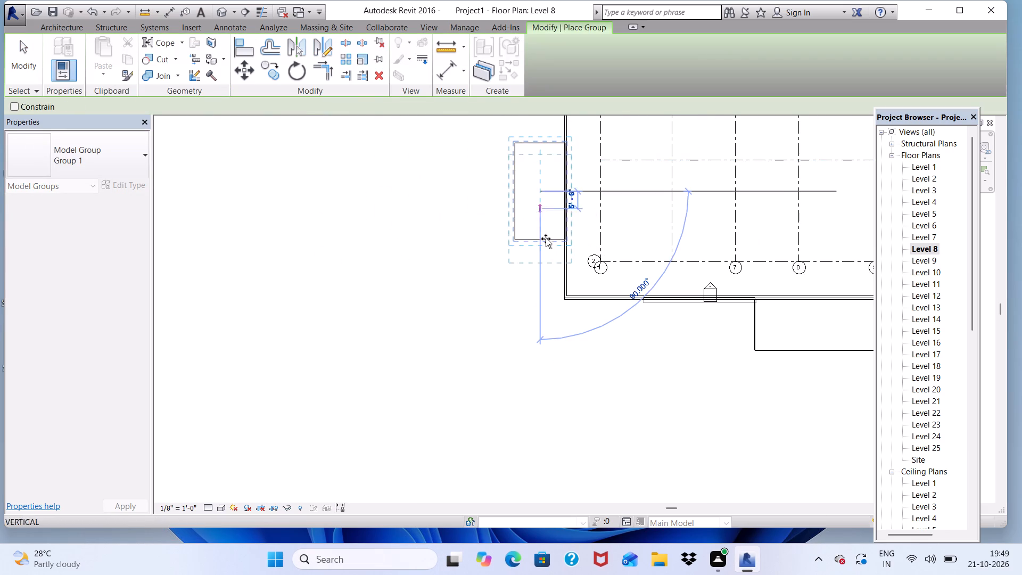
key("Escape")
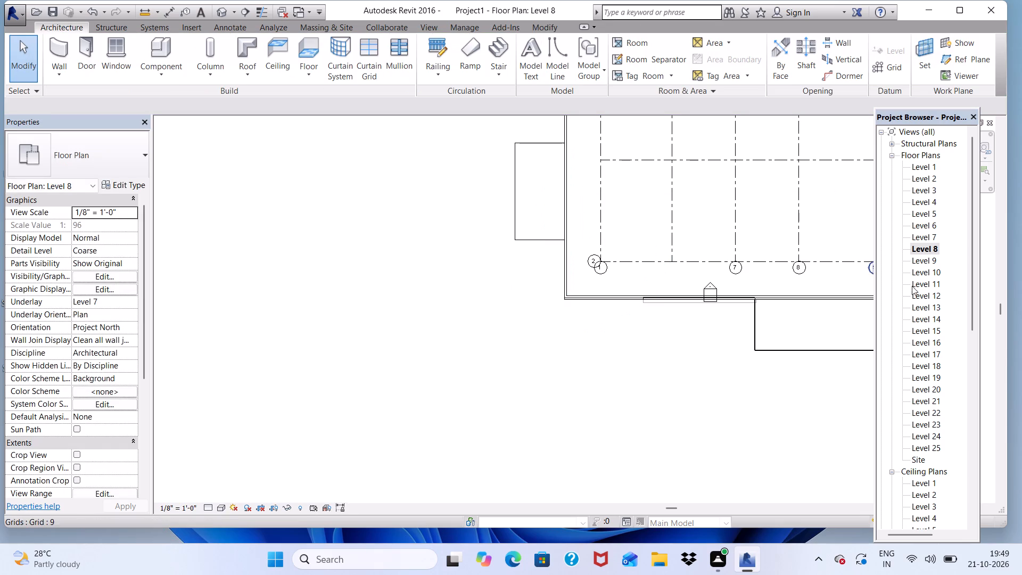
On the Level 10 floor plan, place the Group 1 slab against the west wall at its group origin, in line with the lower slabs.
left_click(921, 272)
left_click(922, 273)
scroll(419, 171, "down", 2)
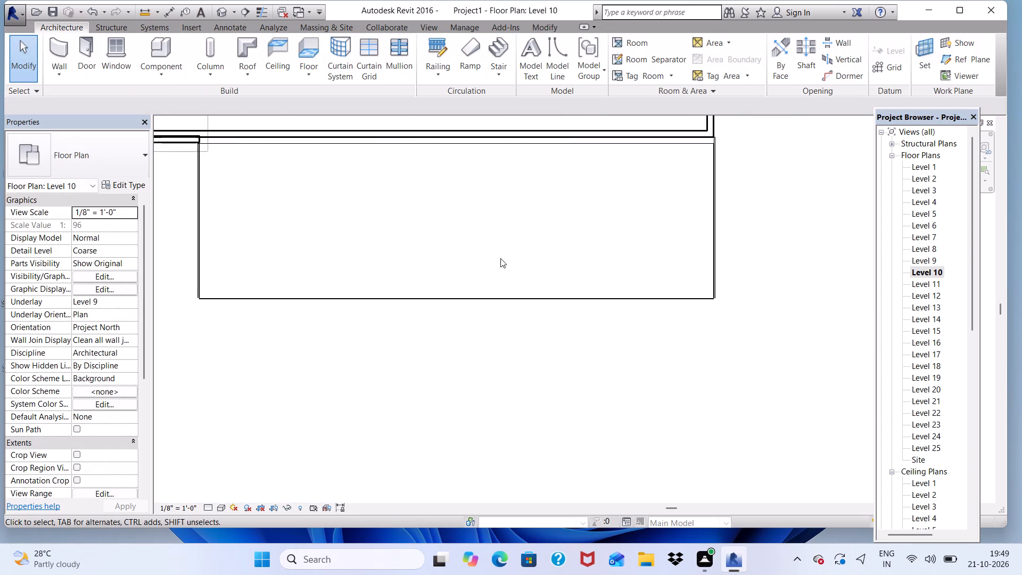
scroll(500, 258, "down", 15)
scroll(492, 140, "up", 5)
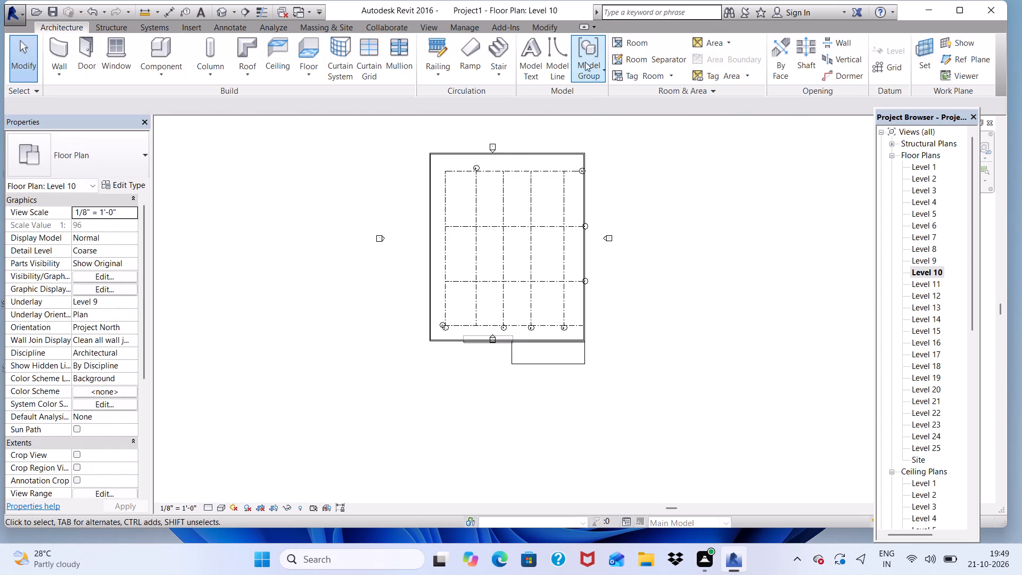
double_click(597, 70)
left_click(599, 70)
left_click(583, 98)
scroll(417, 314, "up", 3)
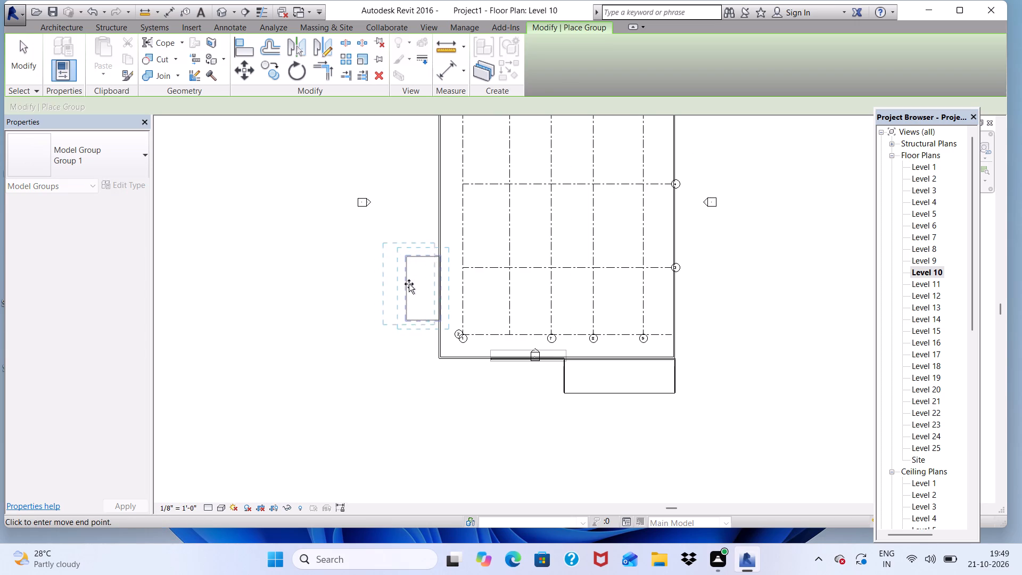
left_click(422, 288)
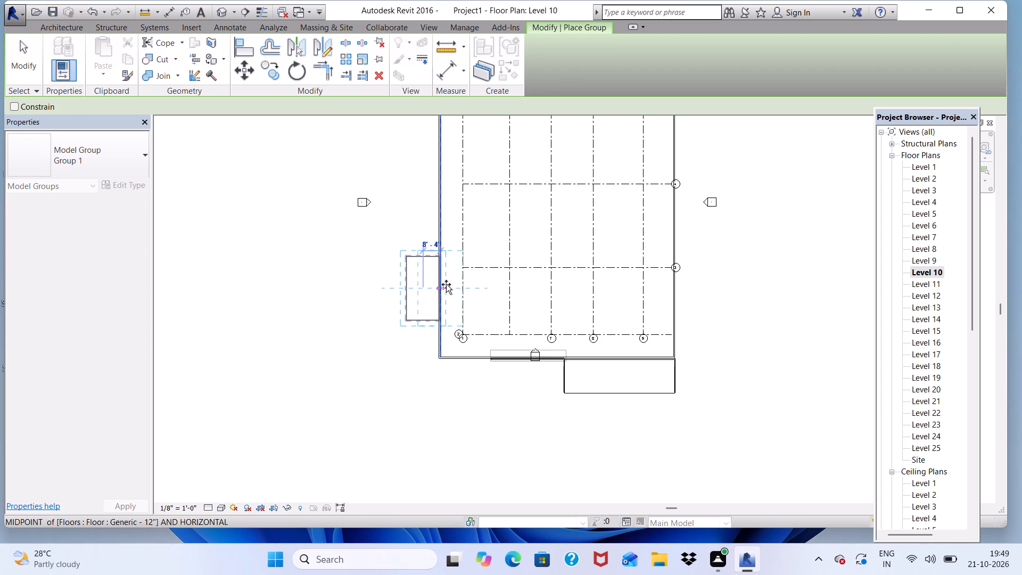
key("Escape")
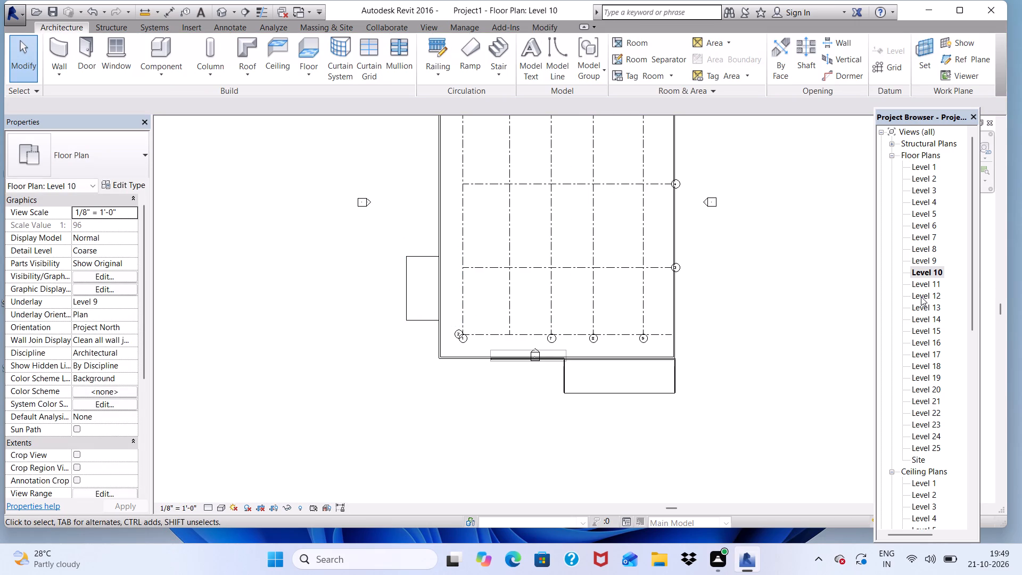
On the Level 12 floor plan, place the Group 1 slab against the west wall at its group origin, in line with the lower slabs.
double_click(921, 297)
scroll(650, 146, "down", 10)
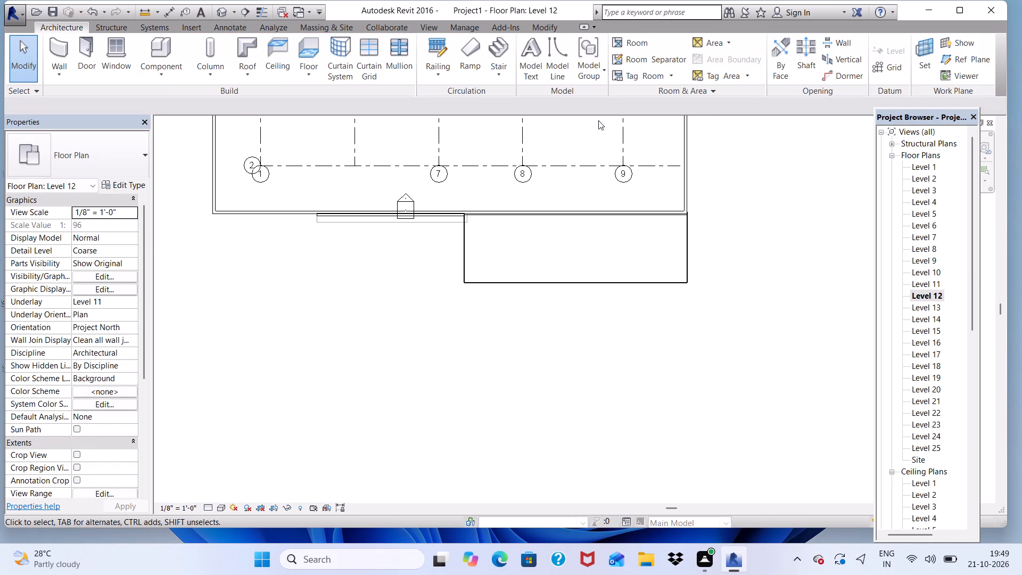
left_click(600, 67)
left_click(601, 101)
scroll(628, 220, "down", 4)
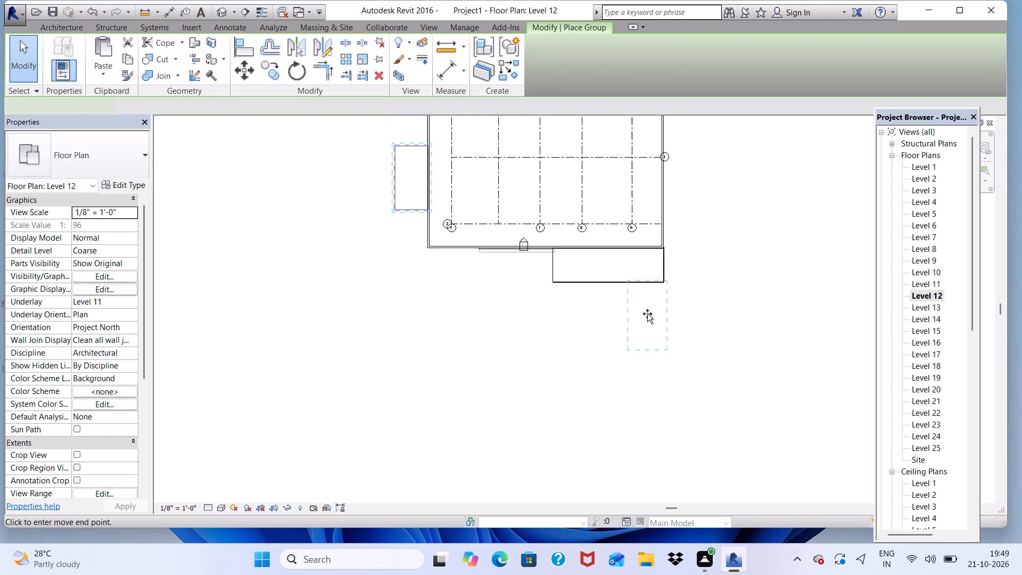
scroll(647, 314, "down", 6)
scroll(522, 229, "up", 5)
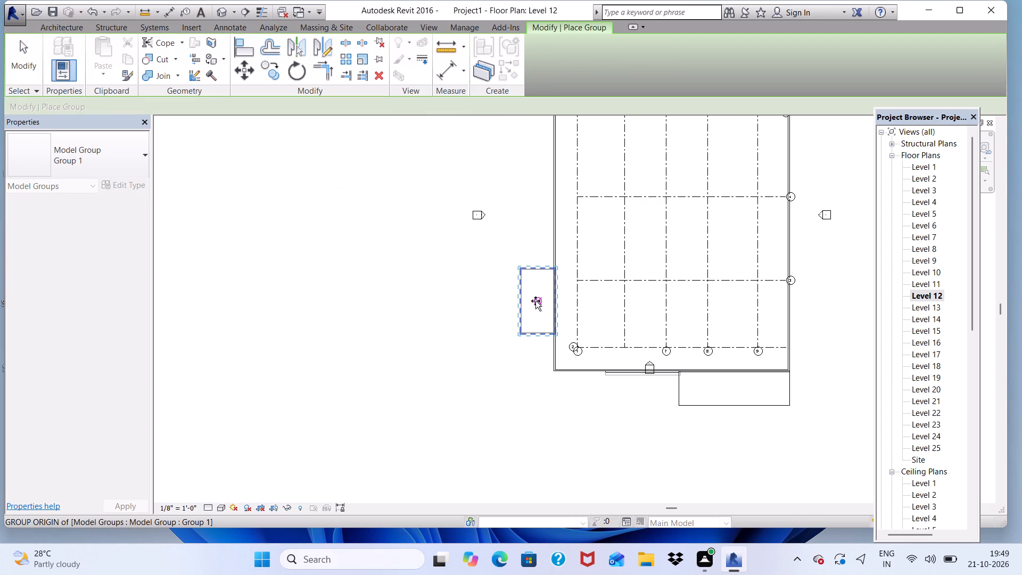
left_click(535, 301)
key("Escape")
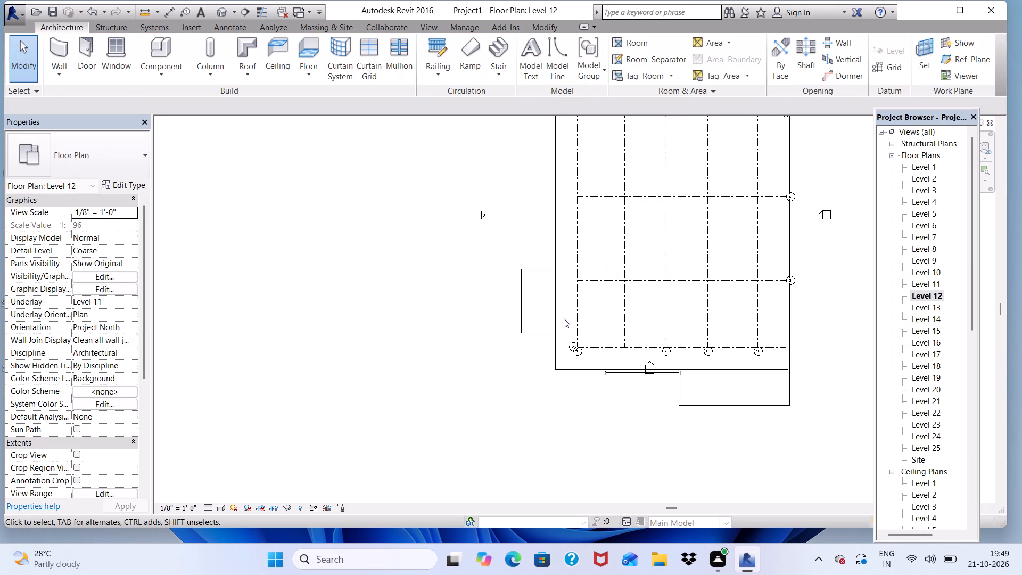
On the Level 14 floor plan, place the Group 1 slab against the west wall at its group origin, in line with the lower slabs.
triple_click(928, 316)
scroll(639, 302, "down", 2)
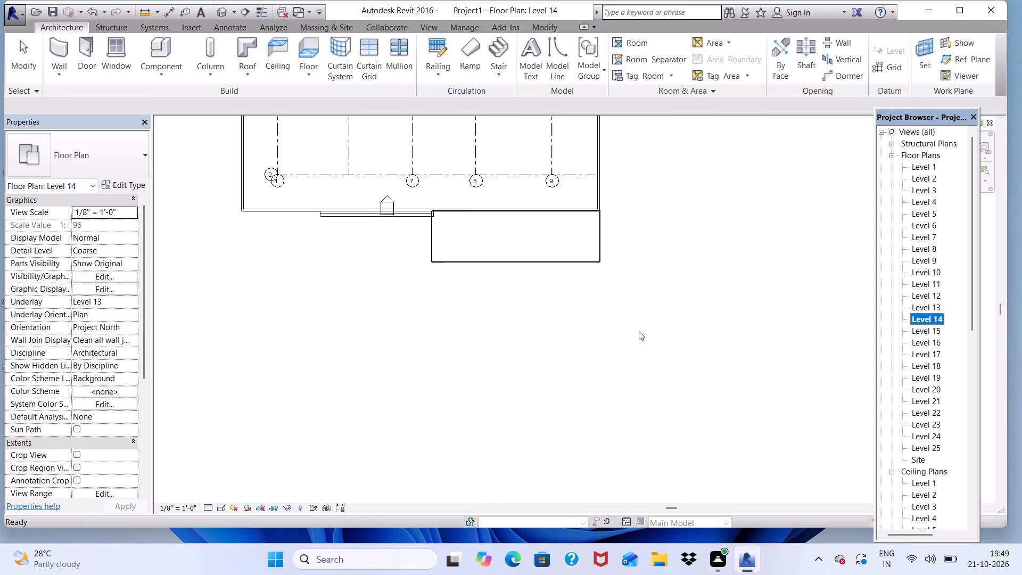
scroll(639, 331, "down", 6)
left_click(598, 70)
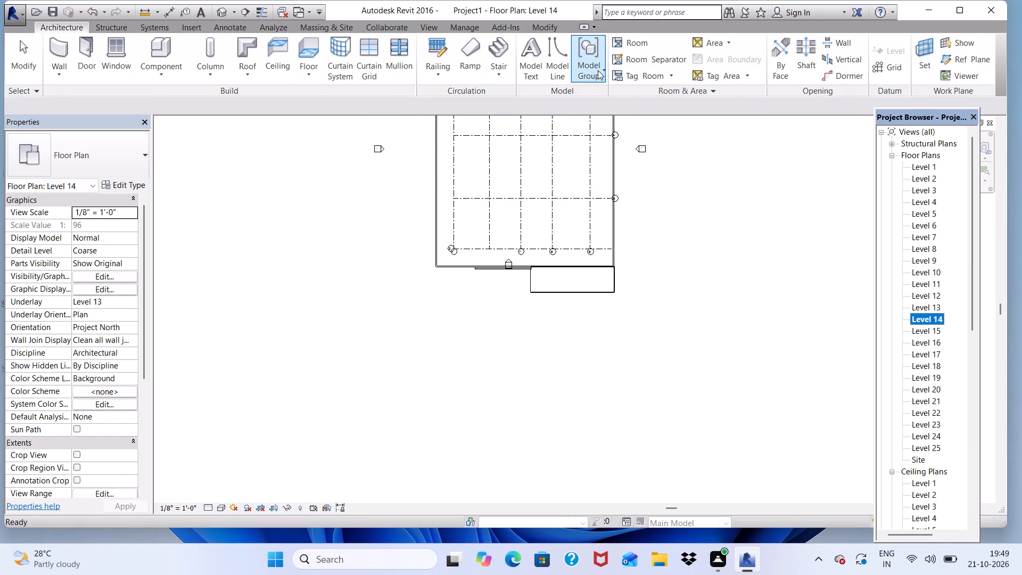
left_click(601, 73)
left_click(603, 70)
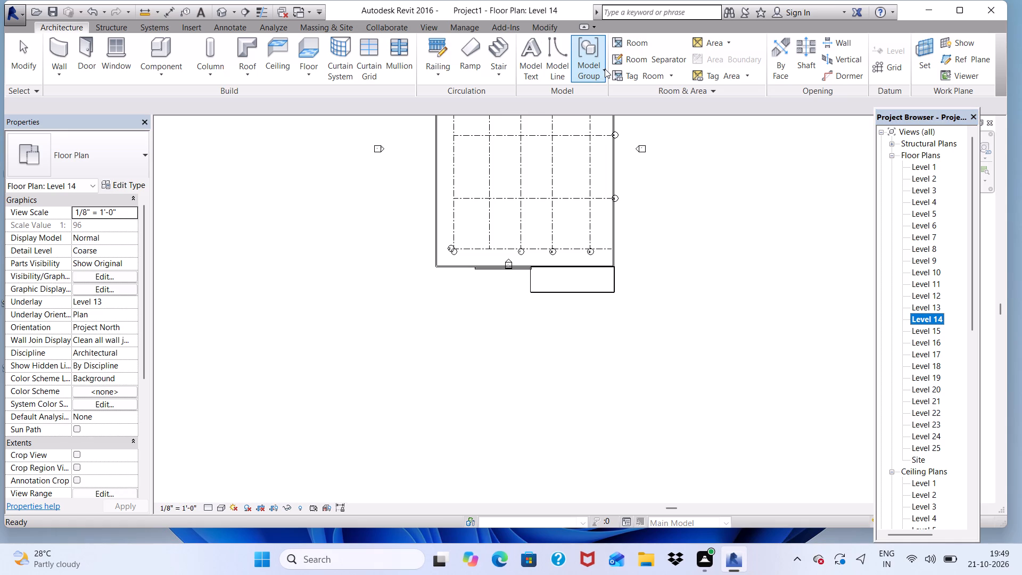
double_click(932, 317)
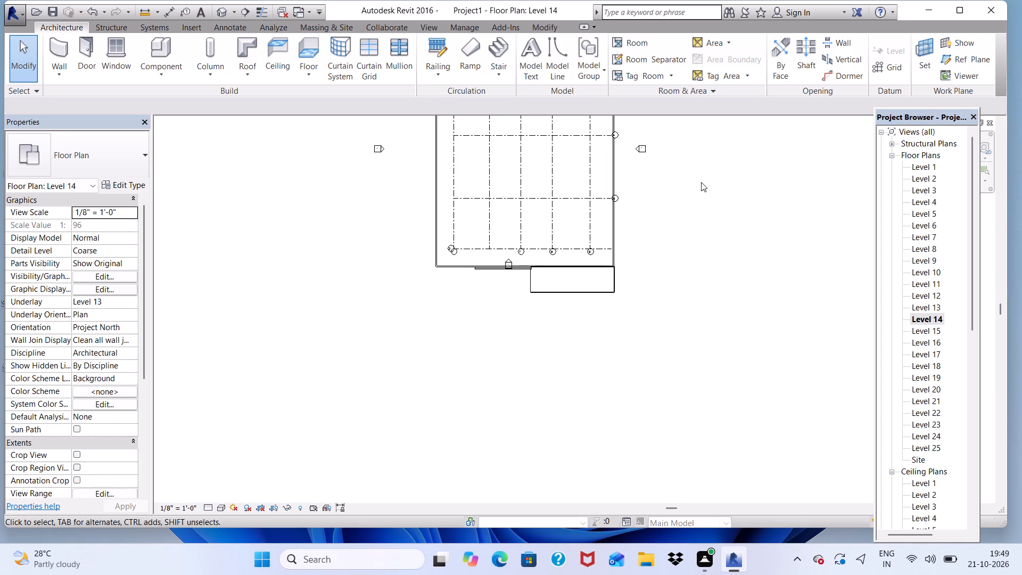
left_click(602, 75)
left_click(599, 93)
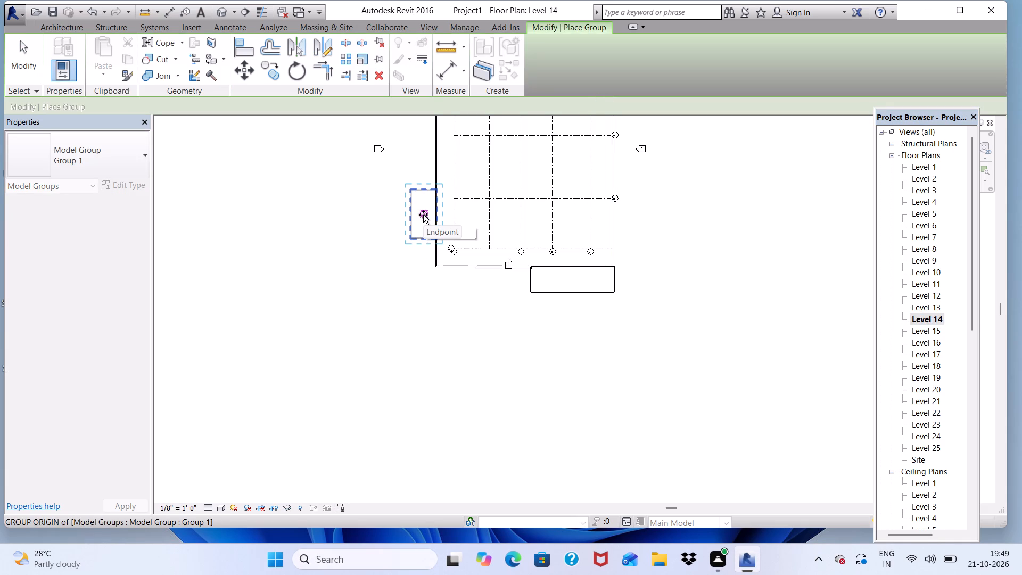
left_click(423, 215)
key("Escape")
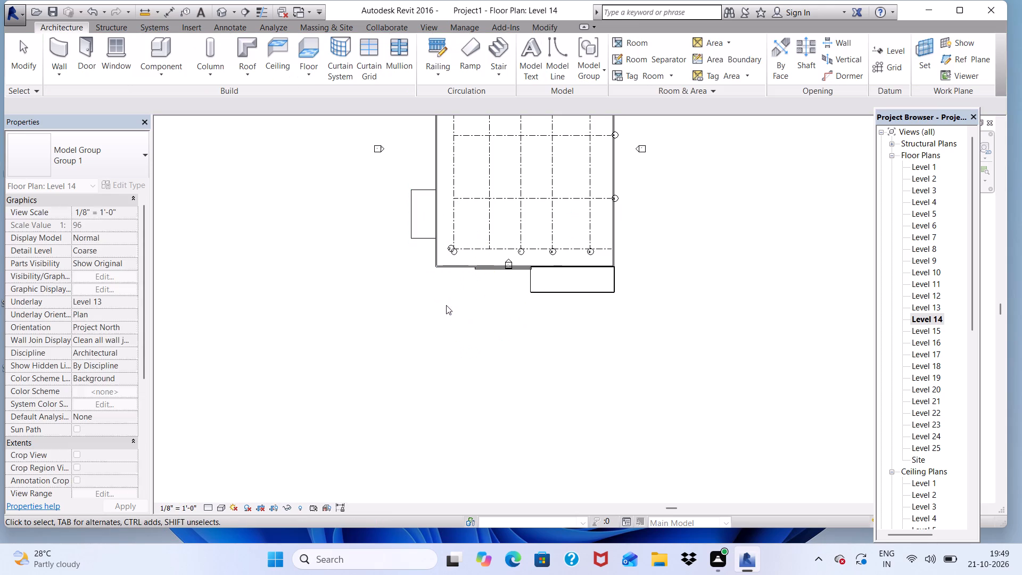
On the Level 16 floor plan, place the Group 1 slab against the west wall at its group origin, in line with the lower slabs.
double_click(935, 341)
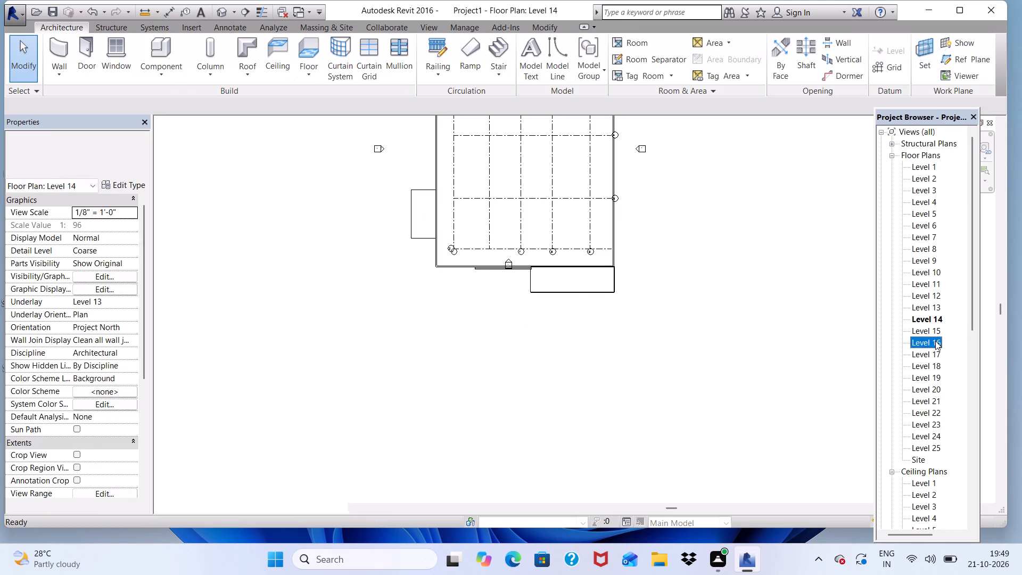
scroll(626, 302, "down", 20)
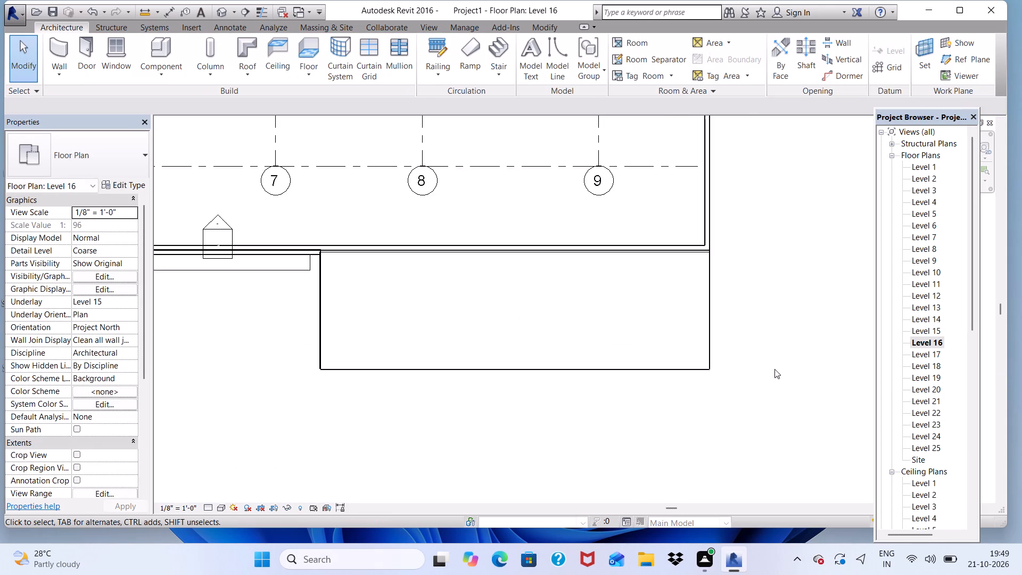
scroll(774, 369, "down", 5)
scroll(340, 234, "down", 10)
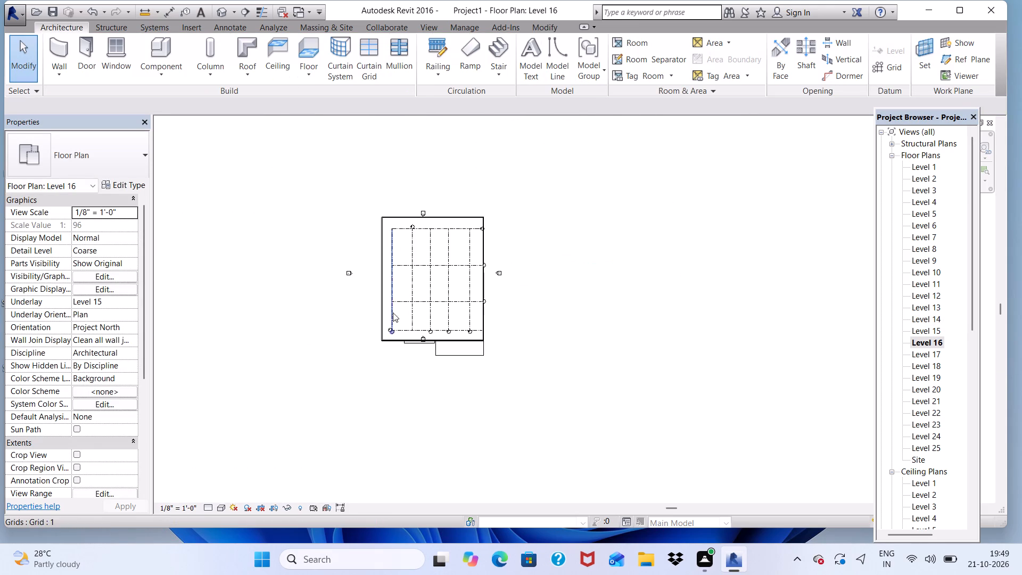
scroll(404, 346, "up", 3)
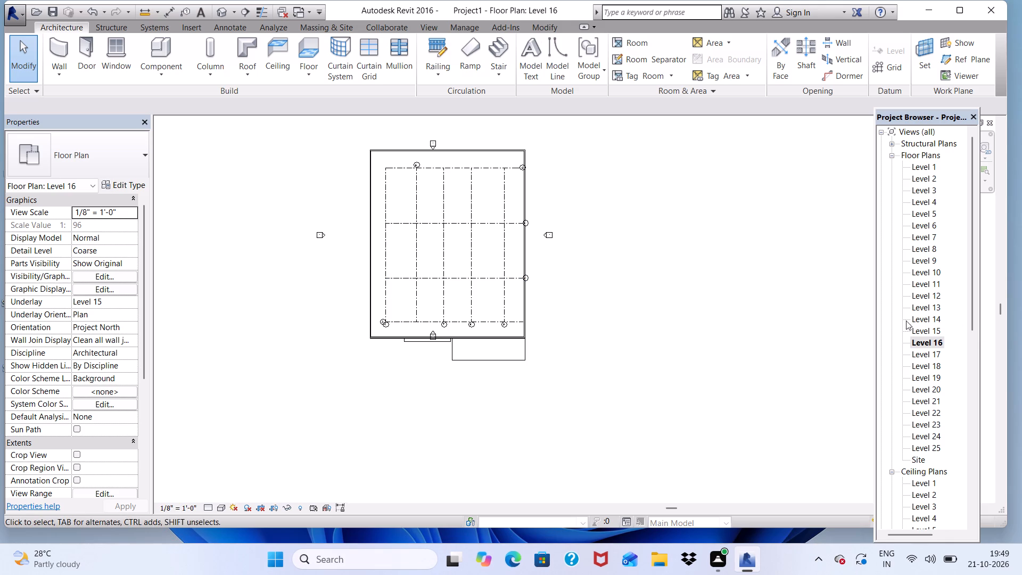
left_click(603, 65)
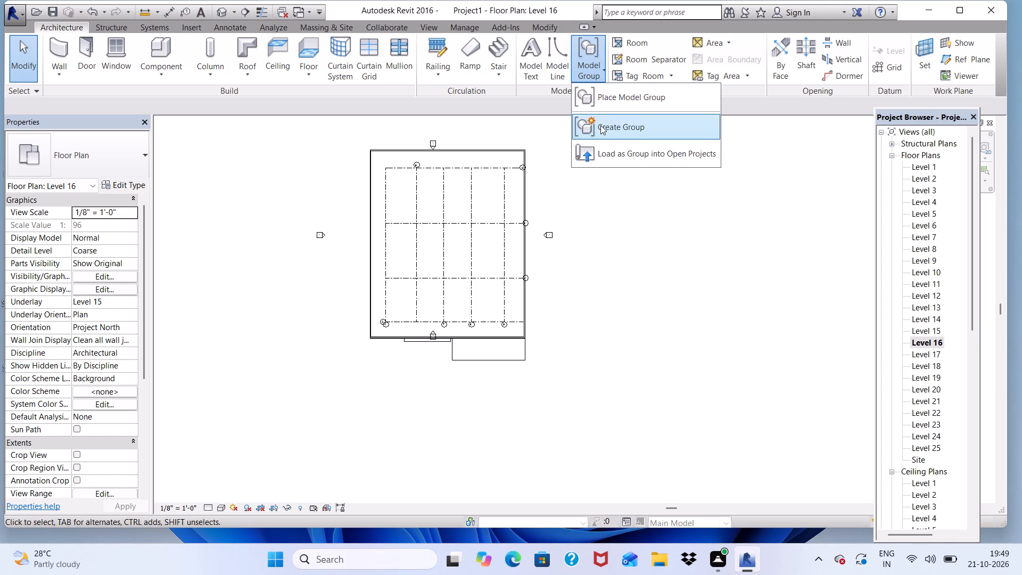
left_click(605, 101)
scroll(376, 286, "up", 2)
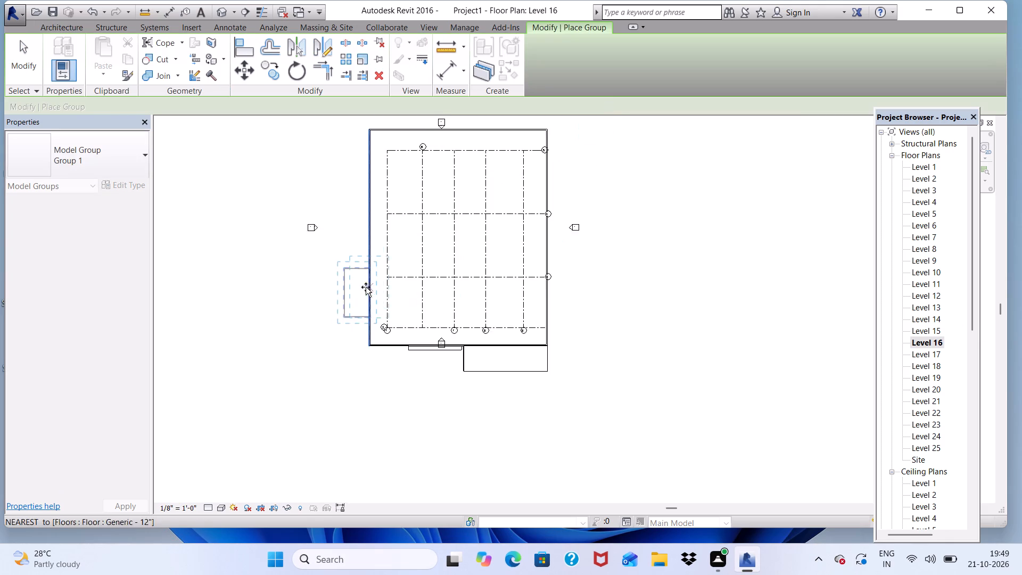
left_click(351, 296)
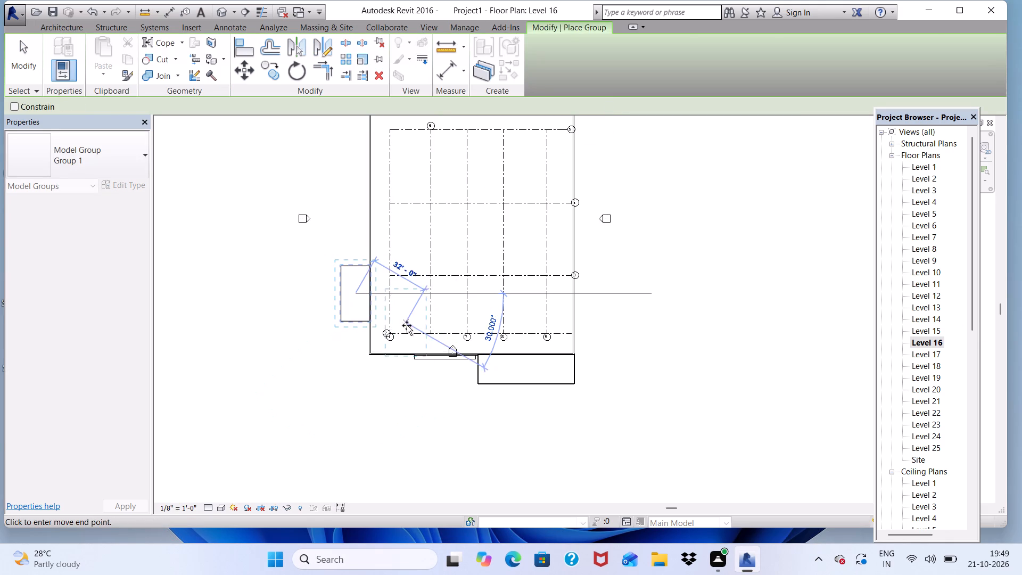
key("Escape")
On the Level 18 floor plan, place the Group 1 slab against the west wall at its group origin, in line with the lower slabs.
double_click(934, 367)
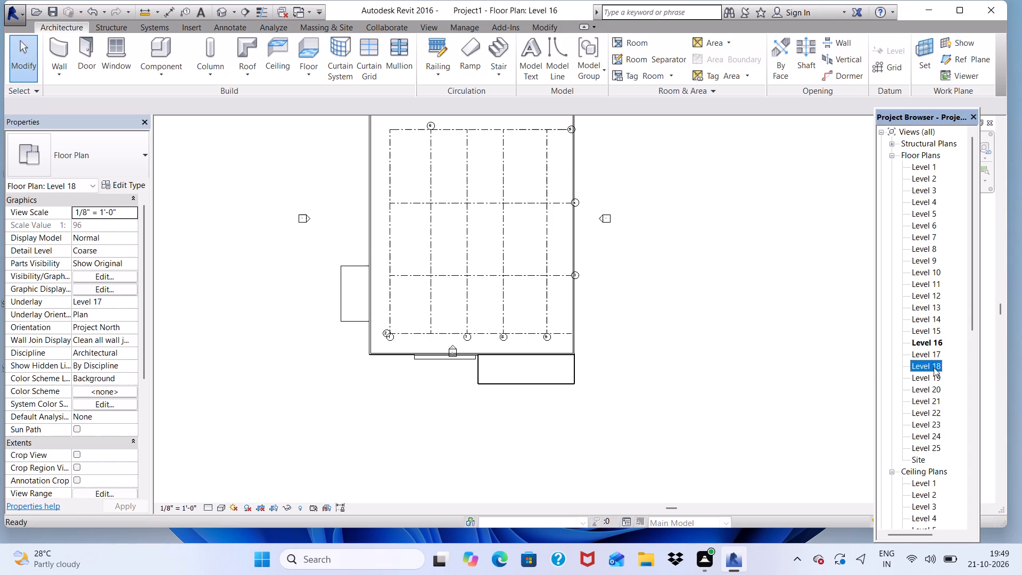
scroll(770, 327, "down", 12)
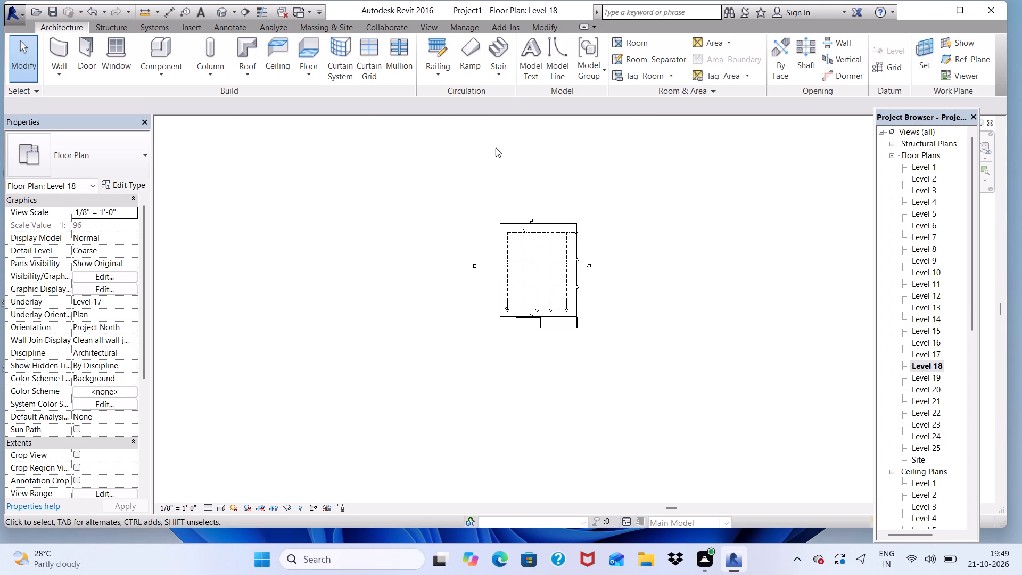
left_click(603, 66)
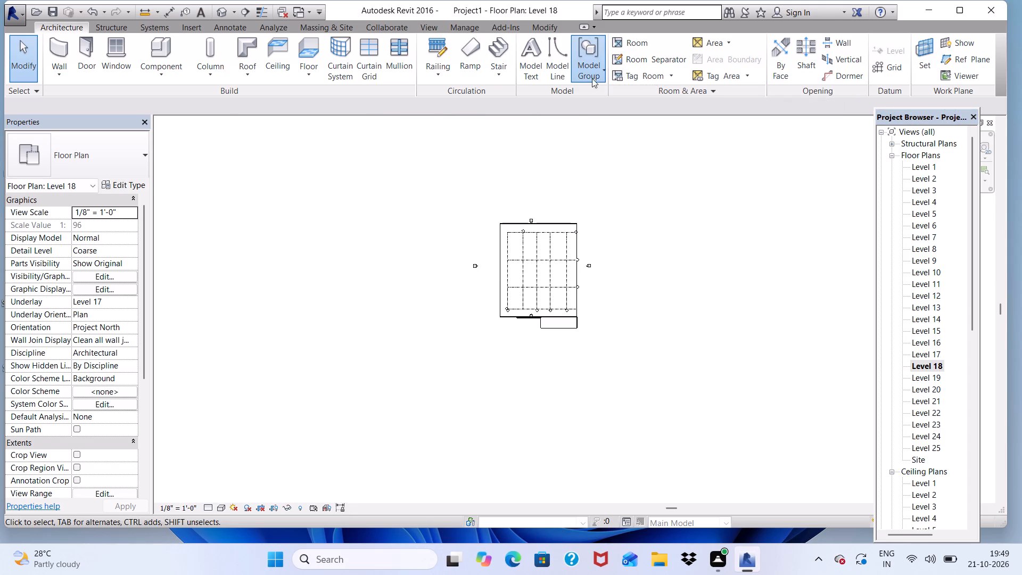
left_click(589, 100)
scroll(484, 303, "up", 3)
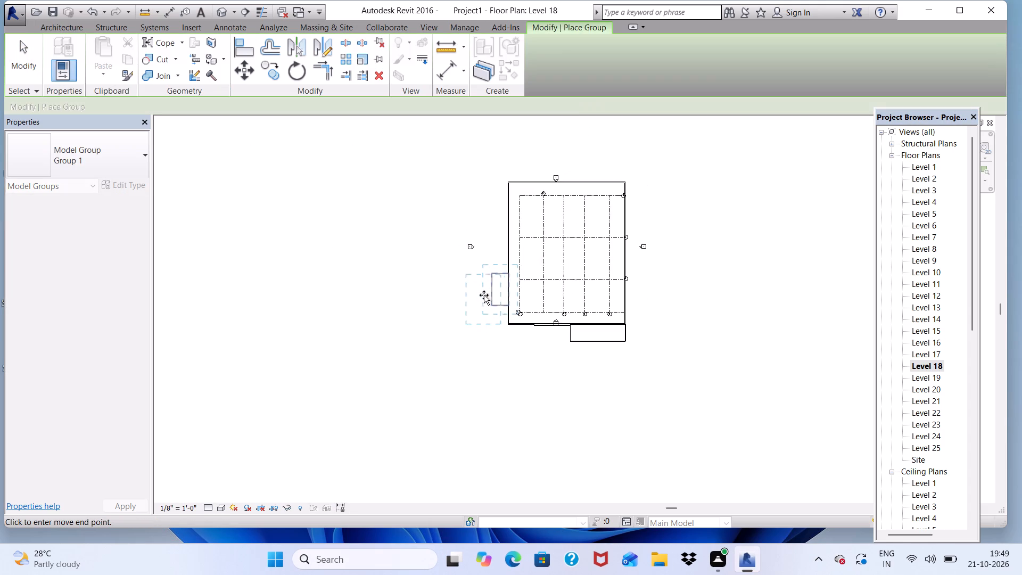
scroll(493, 291, "up", 7)
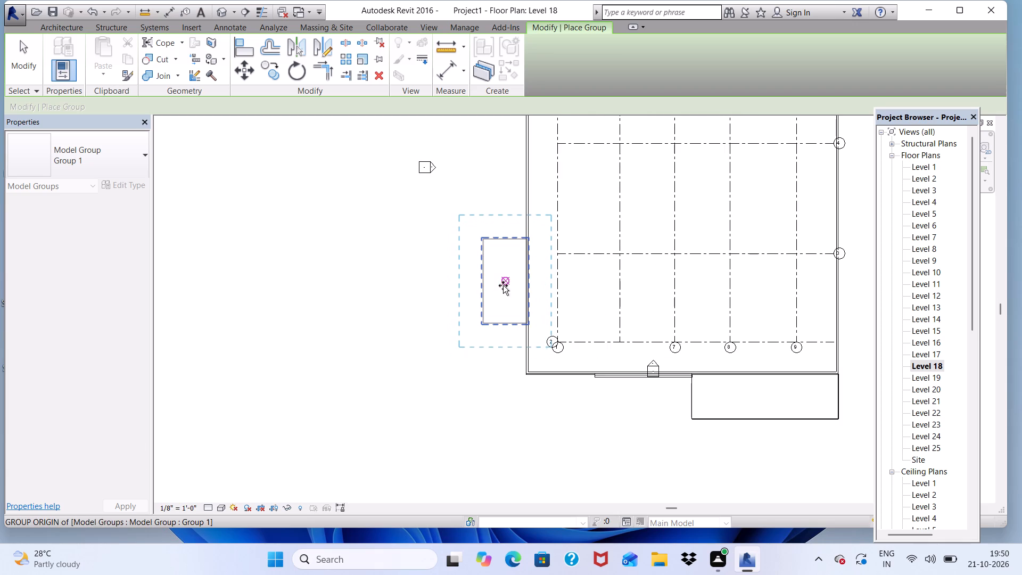
left_click(505, 280)
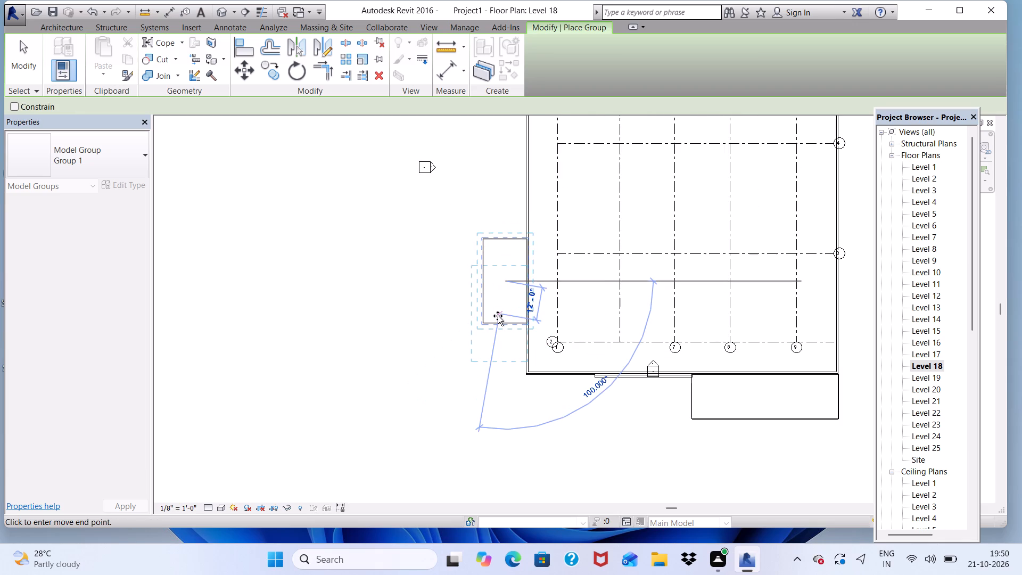
key("Escape")
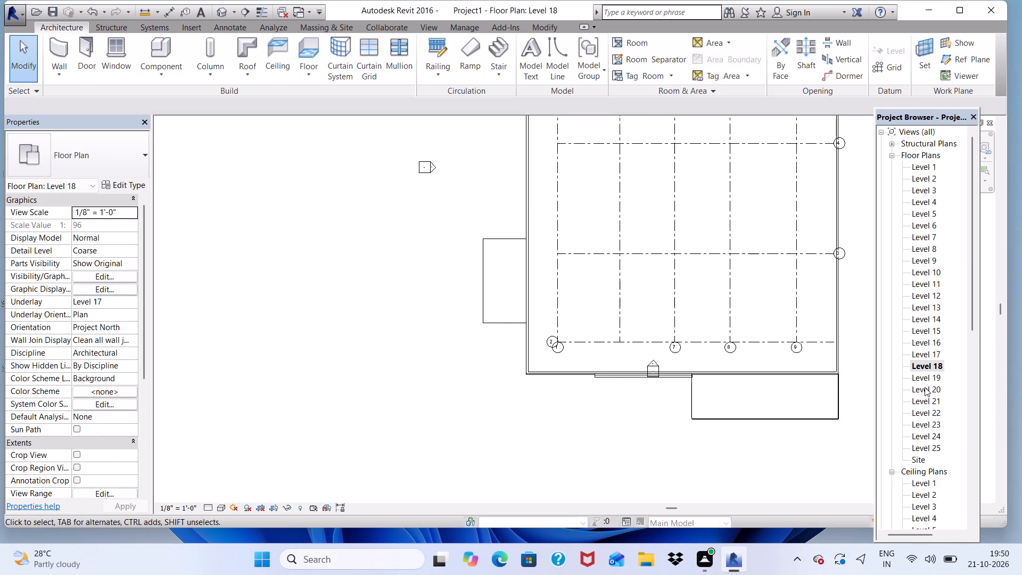
On the Level 20 floor plan, place the Group 1 slab against the west wall at its group origin, in line with the lower slabs.
double_click(924, 390)
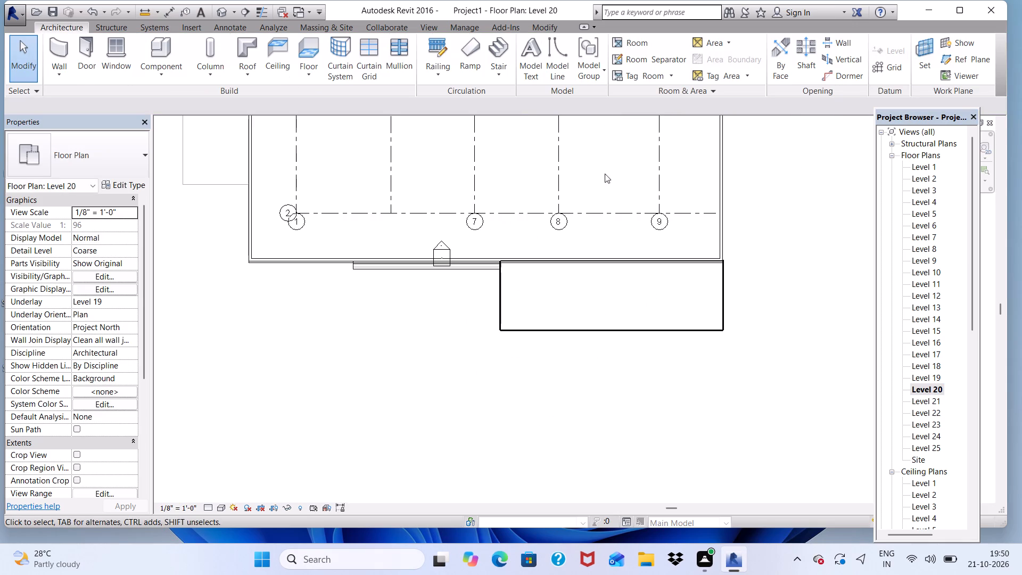
left_click(601, 68)
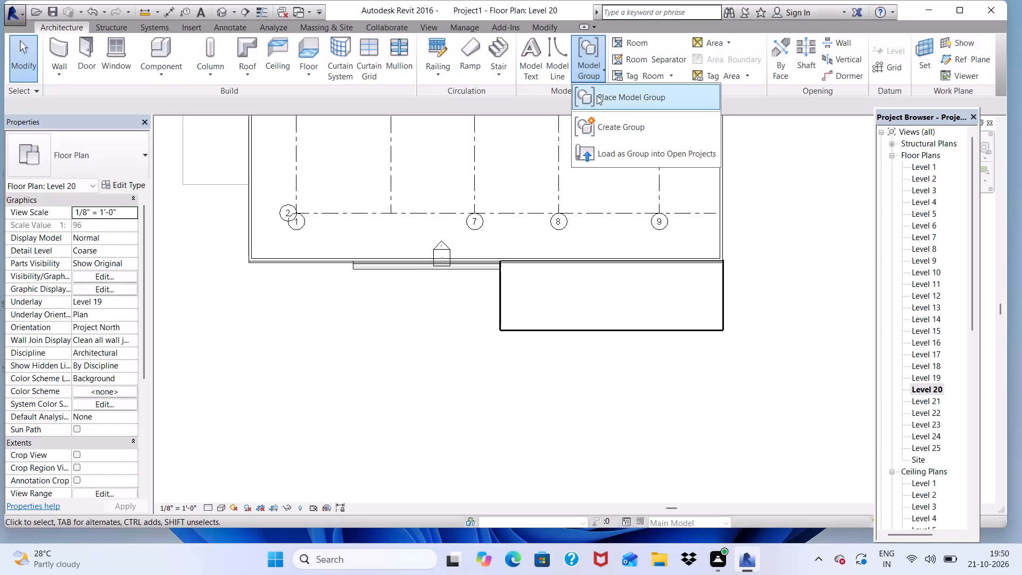
left_click(597, 95)
scroll(388, 264, "down", 7)
scroll(346, 281, "up", 4)
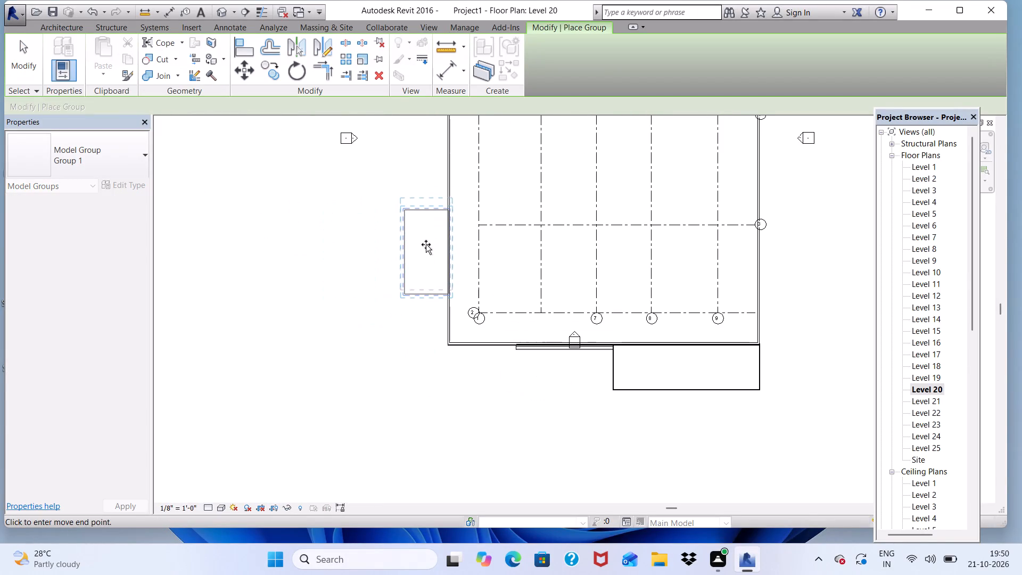
left_click(427, 252)
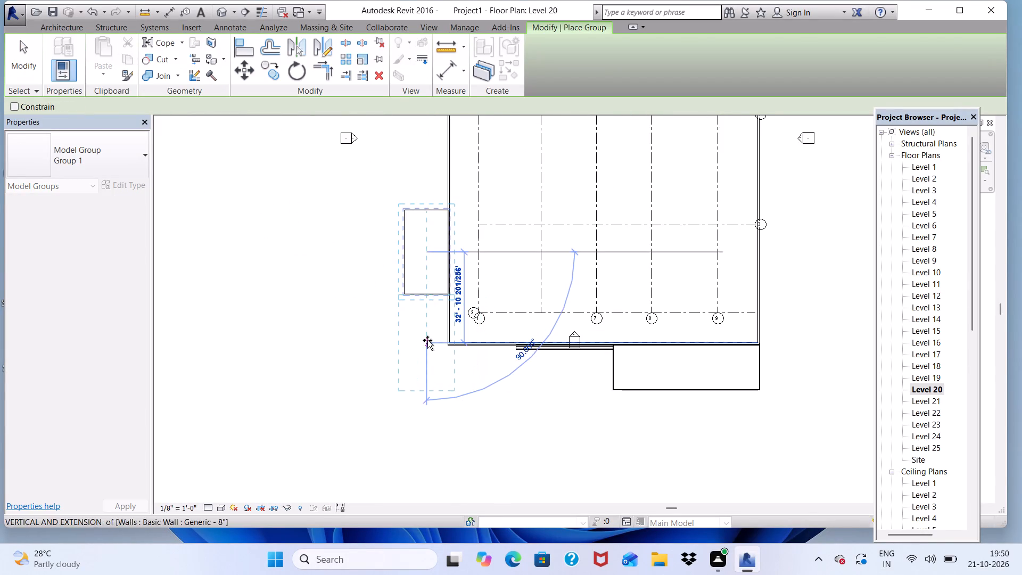
key("Escape")
On the Level 22 floor plan, place the Group 1 slab against the west wall at its group origin, in line with the lower slabs.
double_click(938, 417)
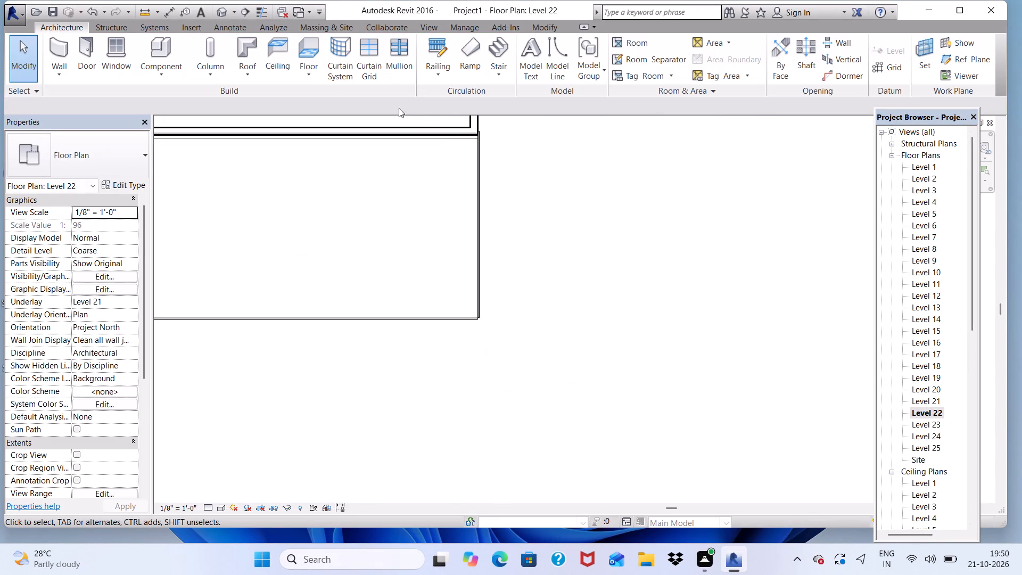
scroll(448, 243, "down", 18)
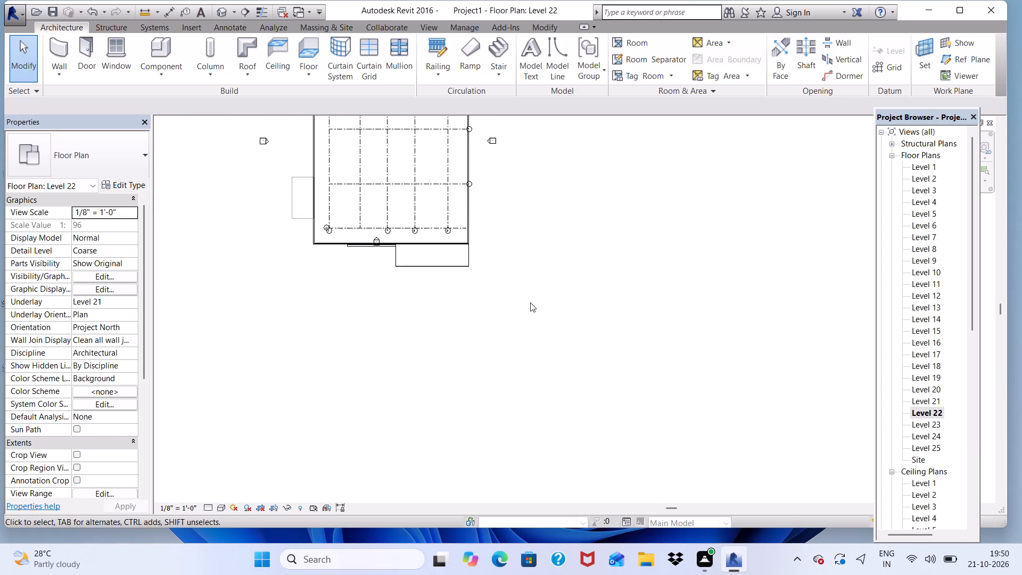
scroll(492, 83, "up", 1)
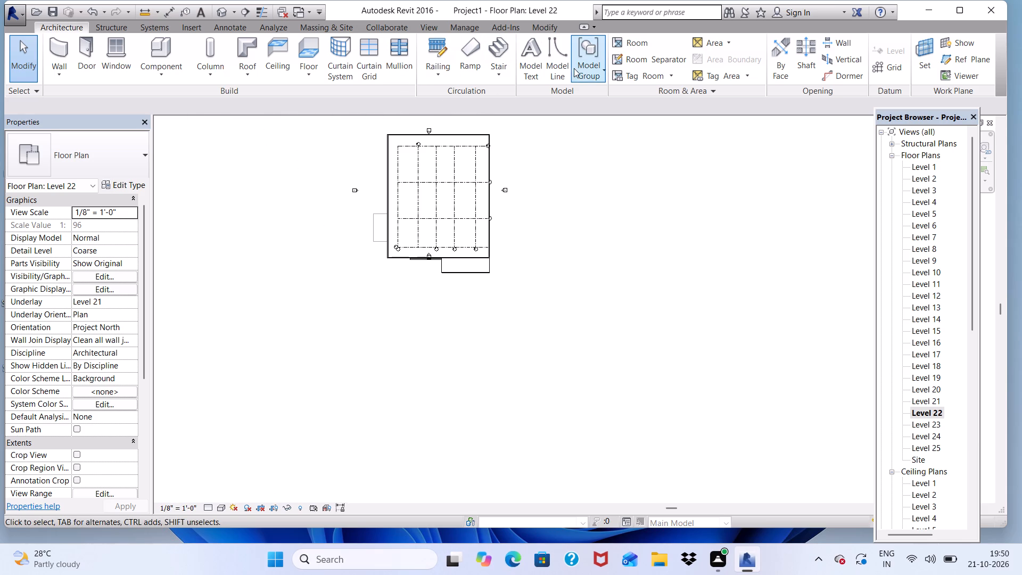
left_click(599, 70)
left_click(593, 92)
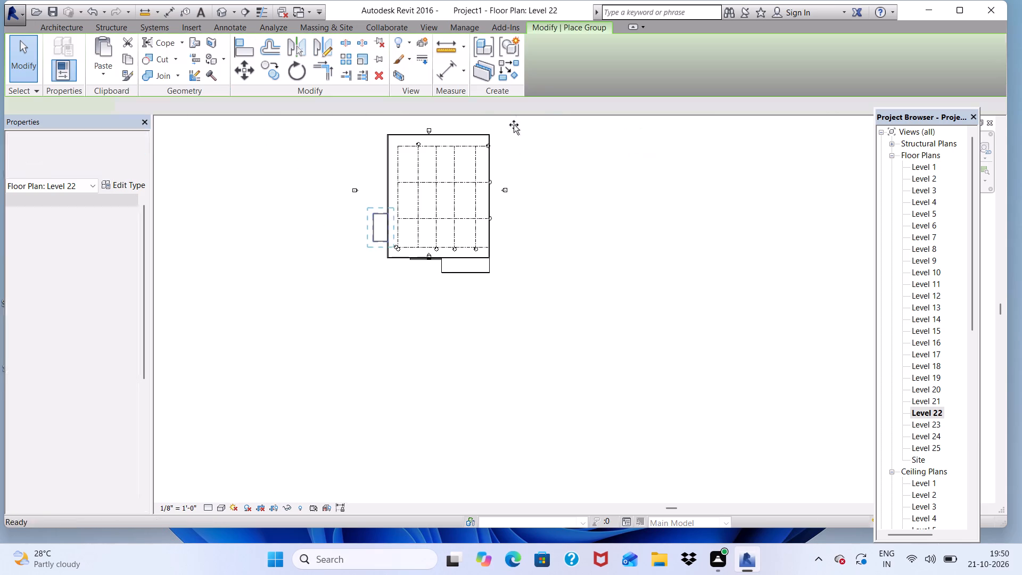
scroll(369, 237, "up", 9)
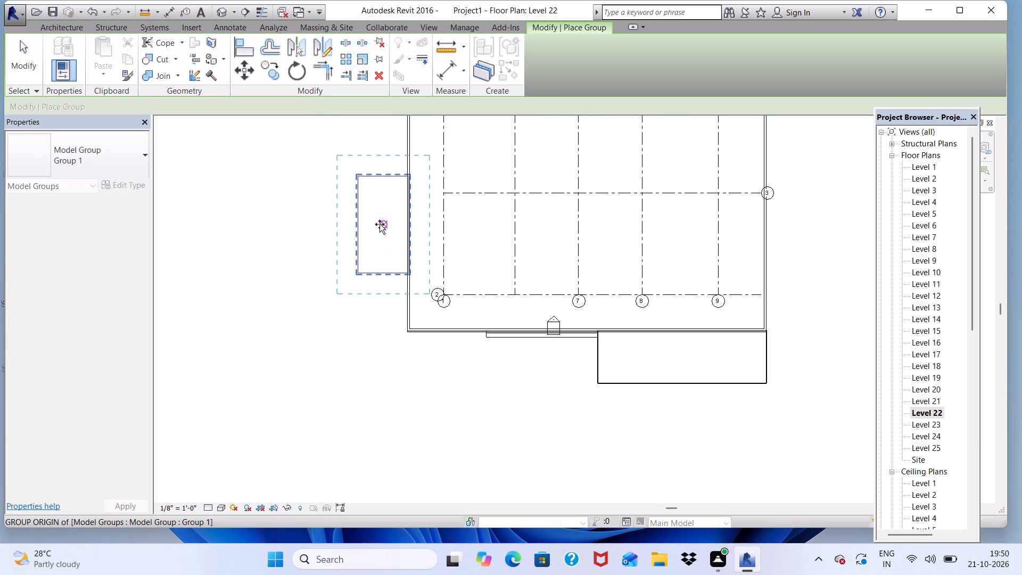
left_click(382, 224)
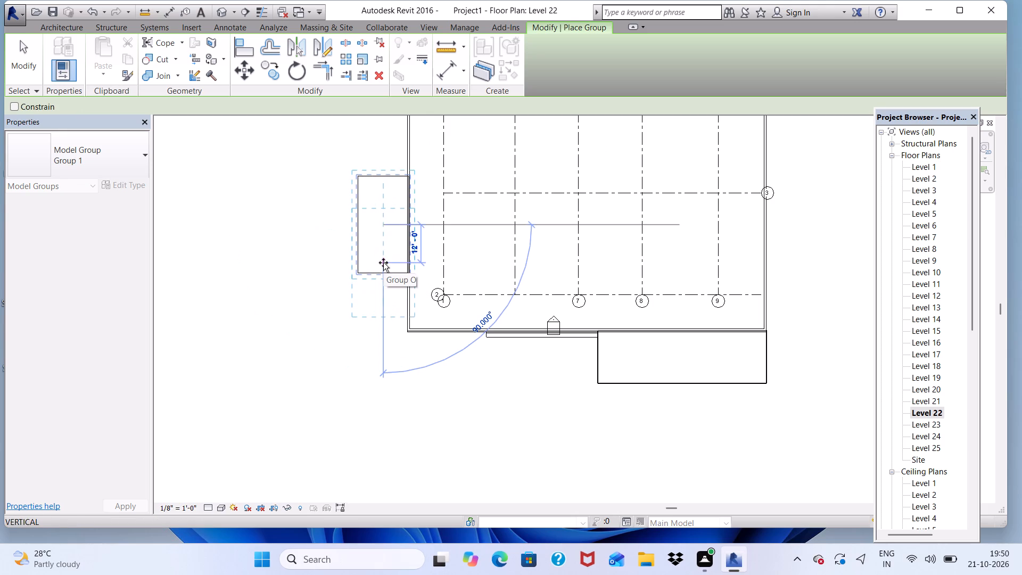
key("Escape")
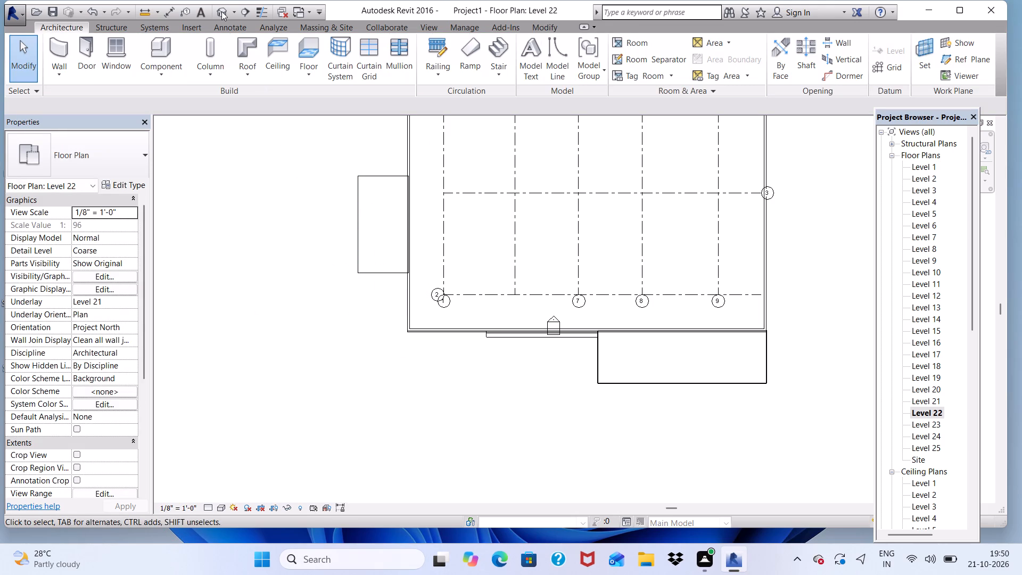
In the 3D view, delete the Generic Models 7 component from the stack of balconies on the building's south side.
left_click(221, 11)
scroll(385, 348, "down", 4)
scroll(349, 216, "up", 4)
scroll(303, 310, "down", 2)
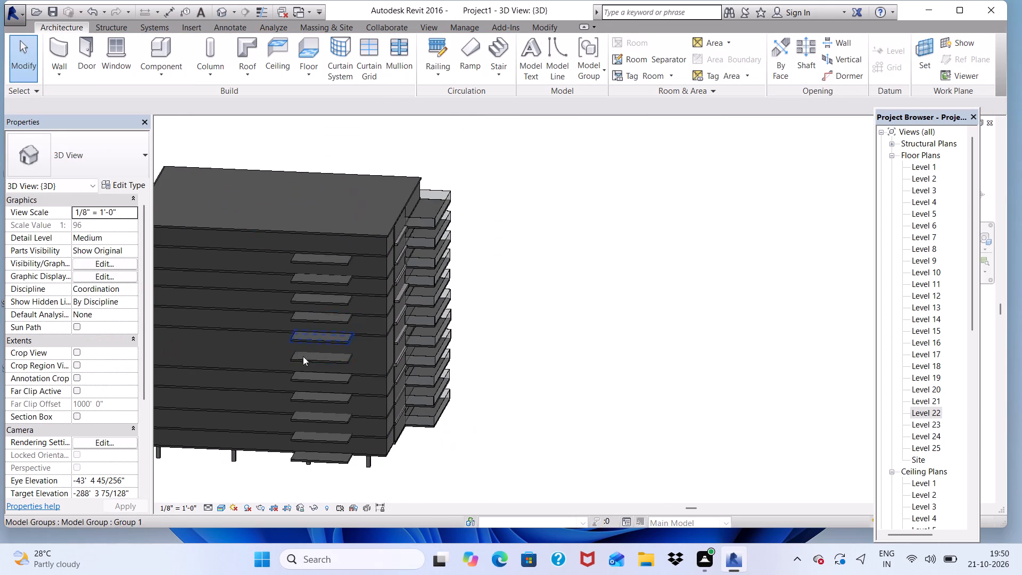
scroll(257, 440, "up", 3)
middle_click_drag(249, 394, 443, 276, "shift")
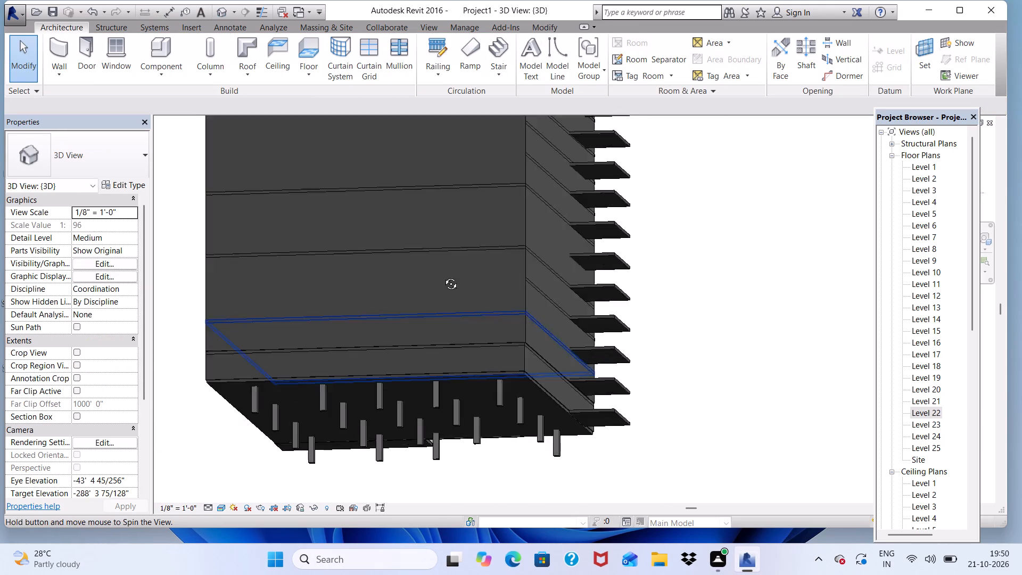
middle_click_drag(443, 276, 480, 387, "shift")
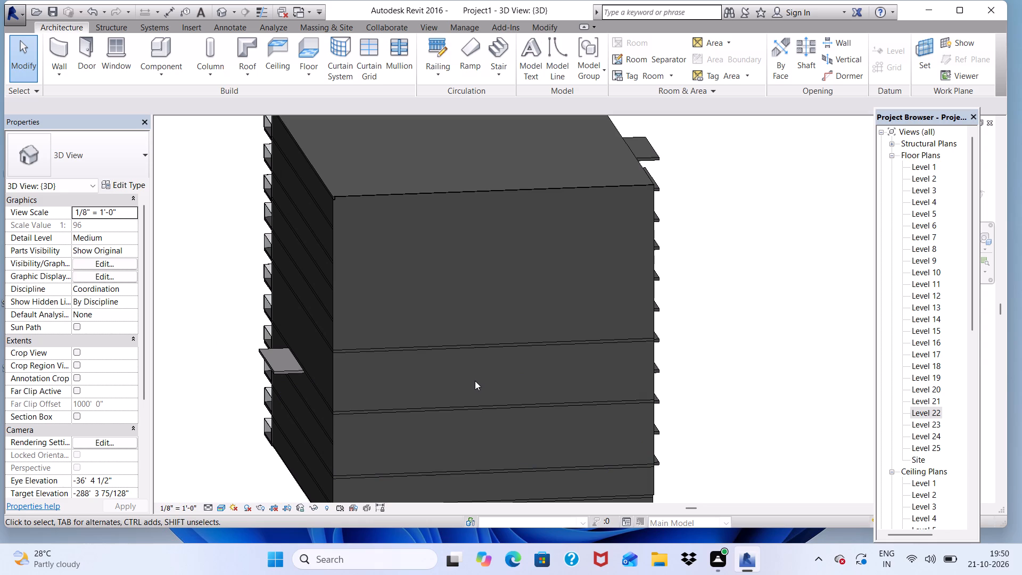
left_click(273, 366)
key("Delete")
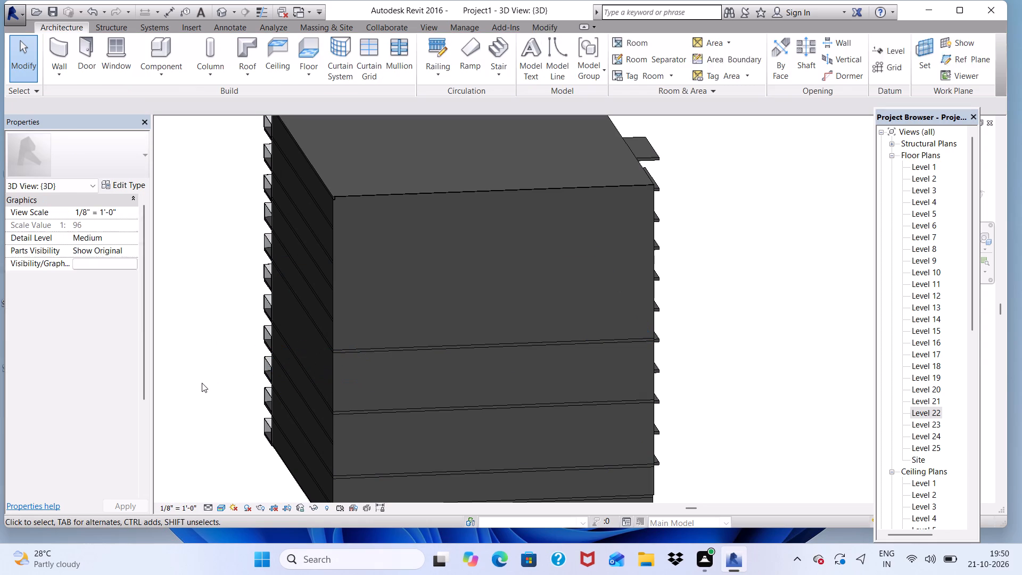
Examine the balcony slabs on the building's west side and the glazed balconies on its south side in the 3D view.
scroll(336, 369, "down", 5)
middle_click_drag(507, 401, 506, 401, "shift")
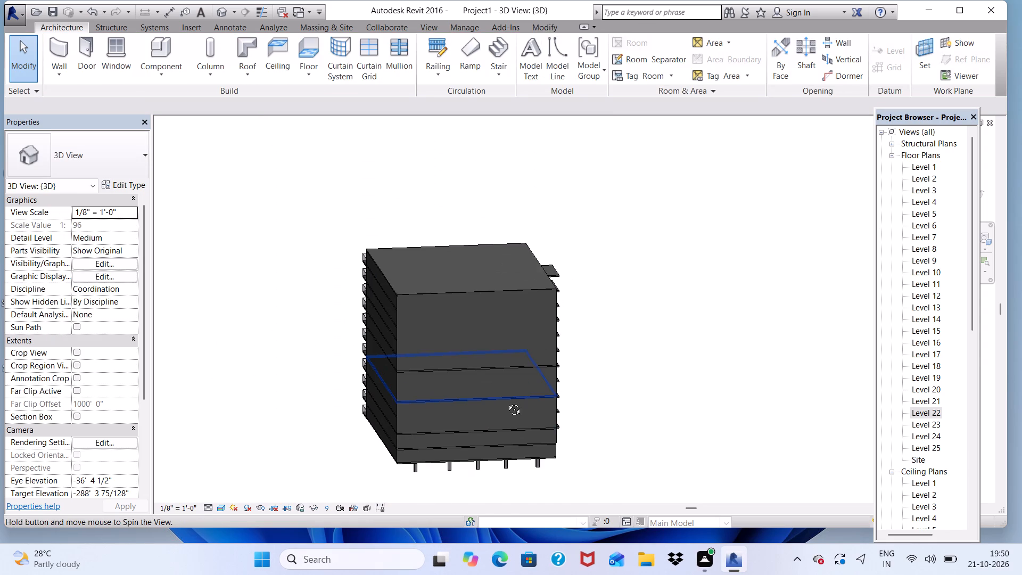
middle_click_drag(506, 401, 400, 364, "shift")
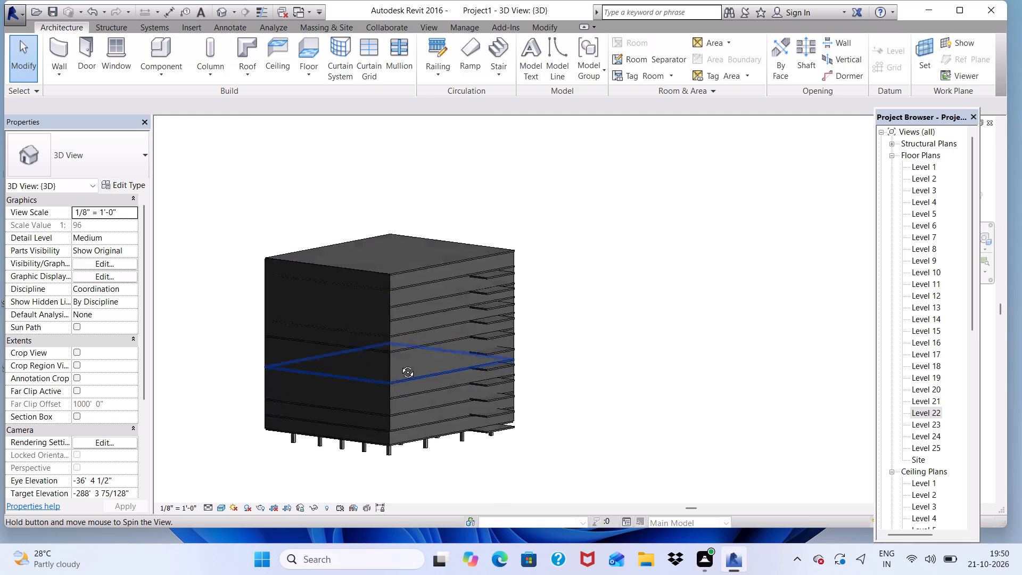
middle_click_drag(400, 364, 449, 417, "shift")
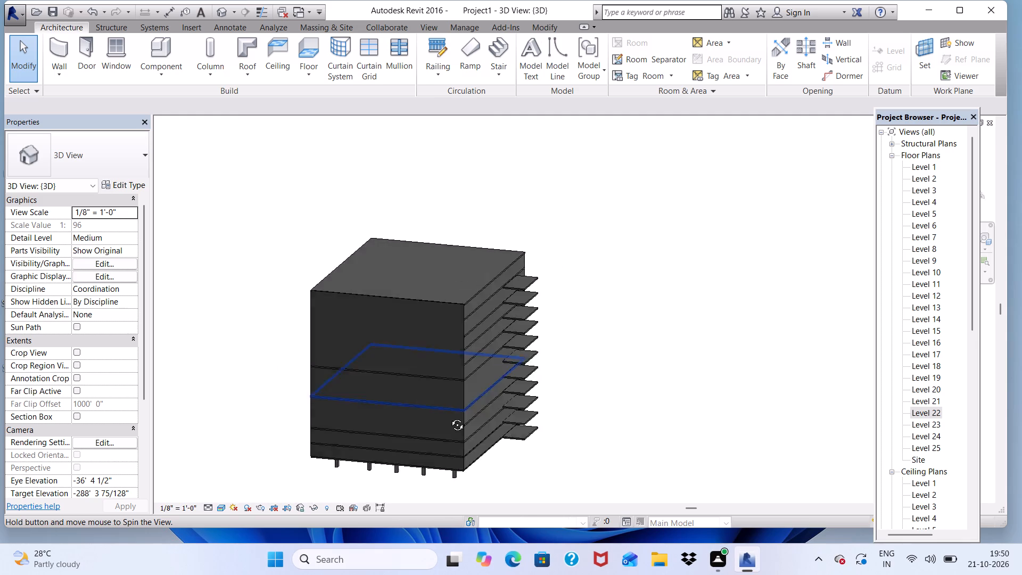
middle_click_drag(449, 417, 208, 381, "shift")
scroll(383, 318, "up", 4)
scroll(399, 211, "up", 6)
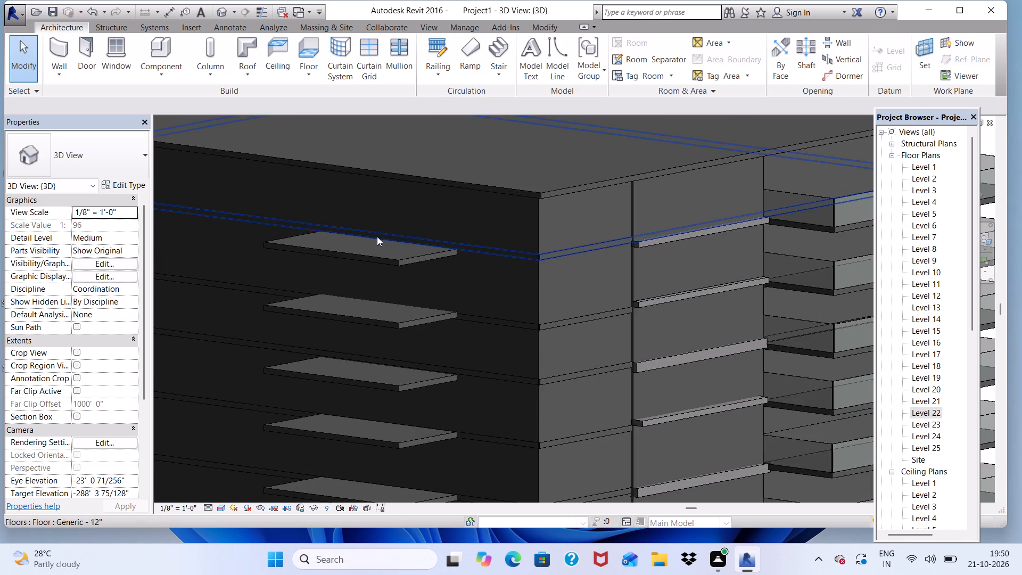
scroll(377, 238, "down", 6)
middle_click_drag(332, 336, 489, 340, "shift")
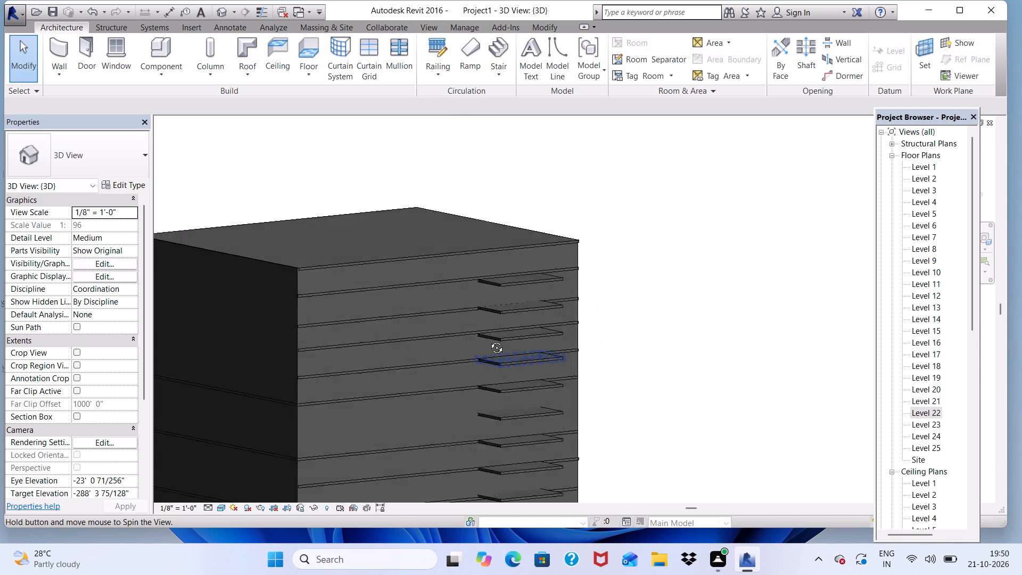
middle_click_drag(489, 340, 442, 354, "shift")
scroll(442, 354, "up", 1)
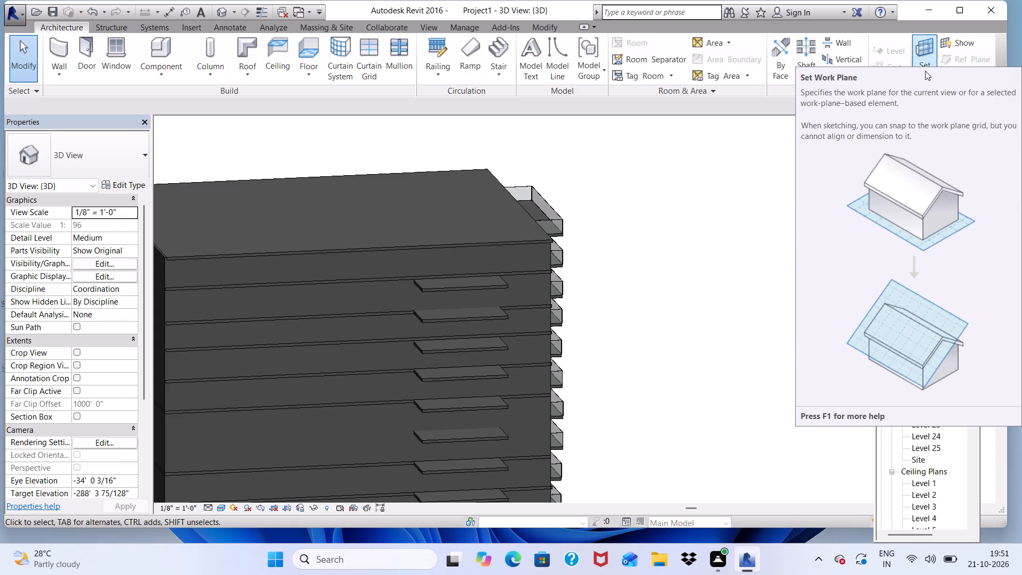
scroll(883, 169, "down", 3)
scroll(867, 95, "up", 1)
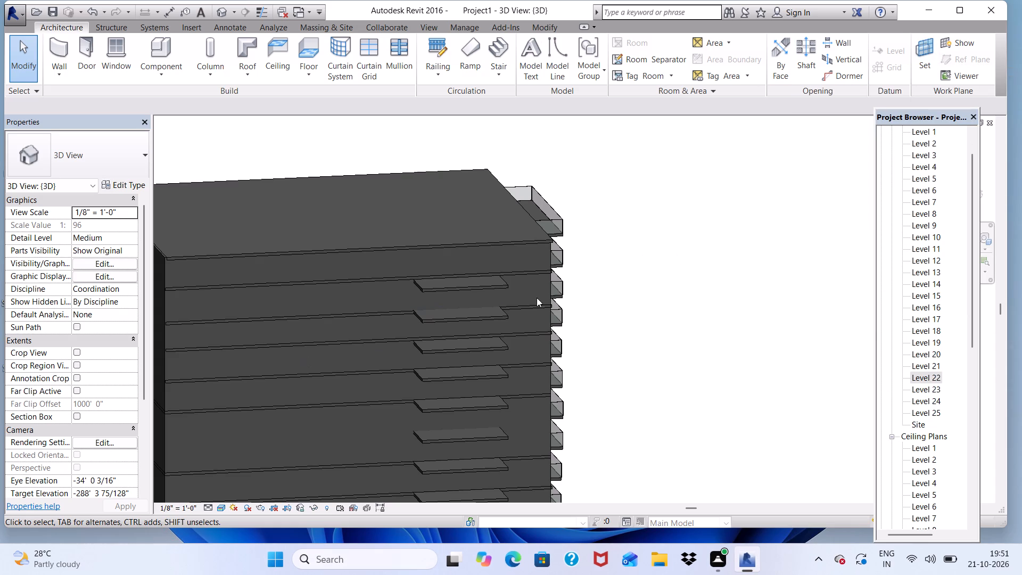
scroll(907, 242, "up", 5)
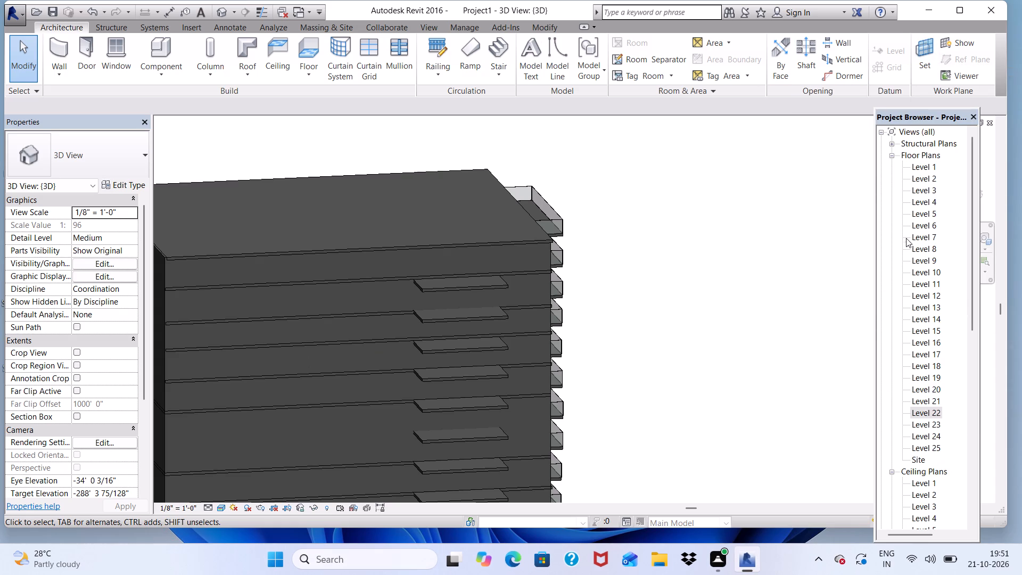
scroll(910, 263, "down", 2)
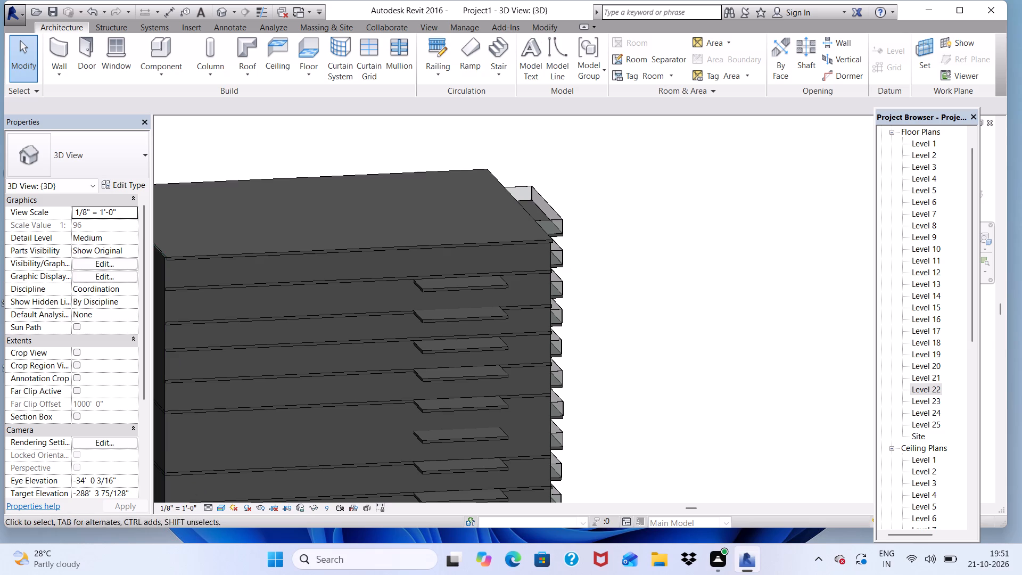
On the Level 2 floor plan, draw a rectangular Curtain Wall 1 enclosure, 5' 0" high and about 15' by 30' 6", around the west balcony slab.
double_click(919, 152)
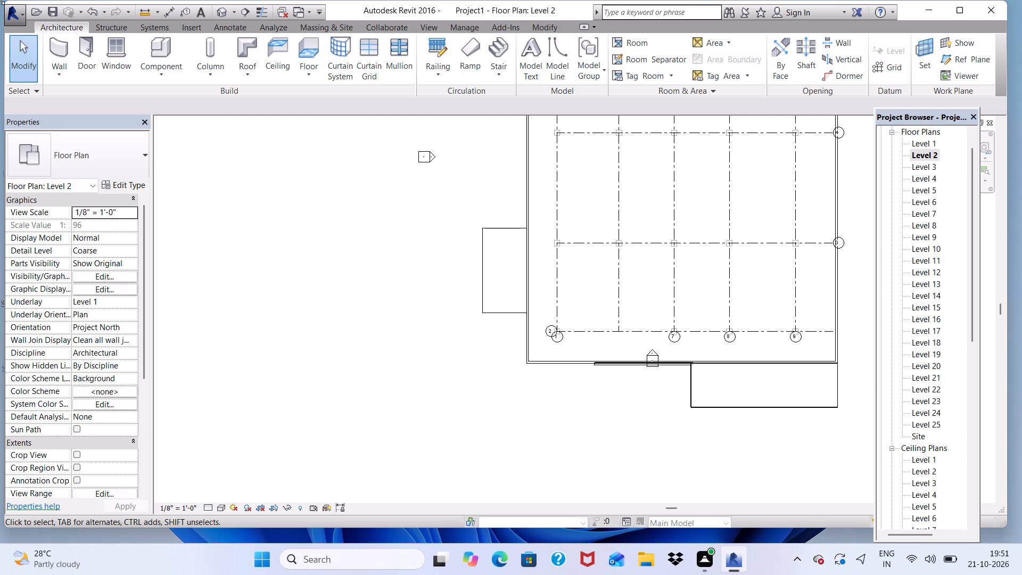
scroll(17, 0, "up", 1)
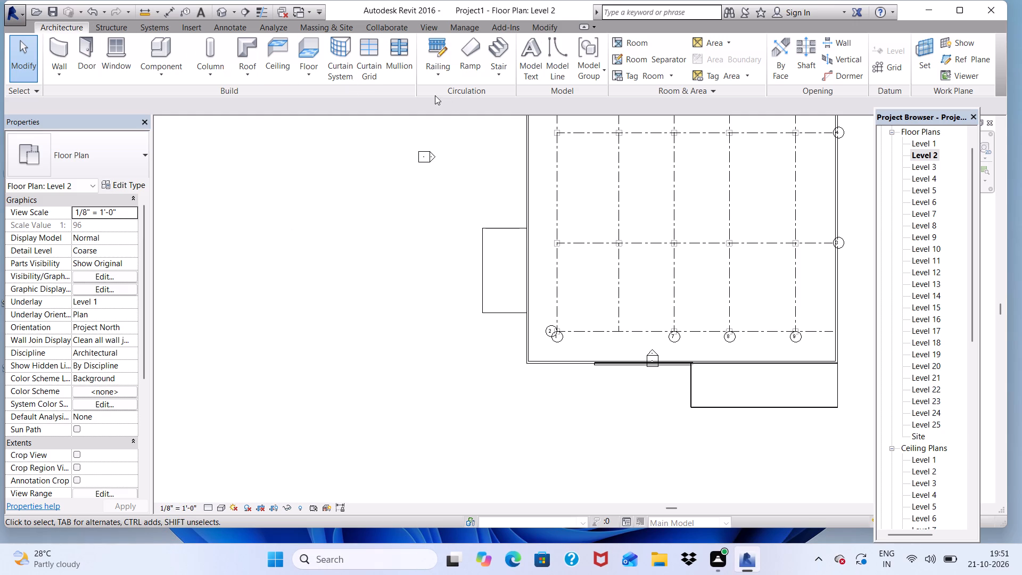
scroll(437, 95, "up", 1)
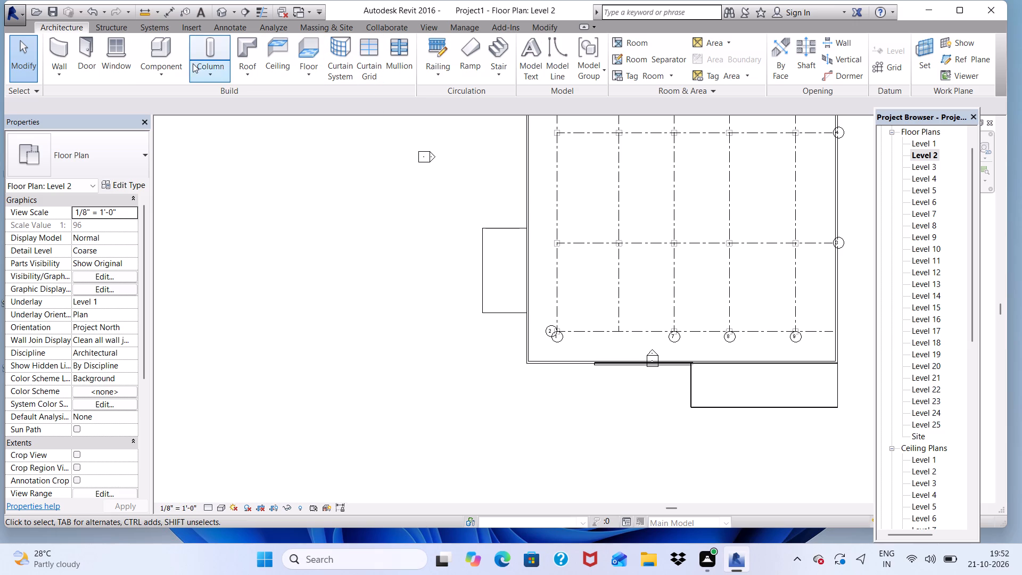
left_click(61, 71)
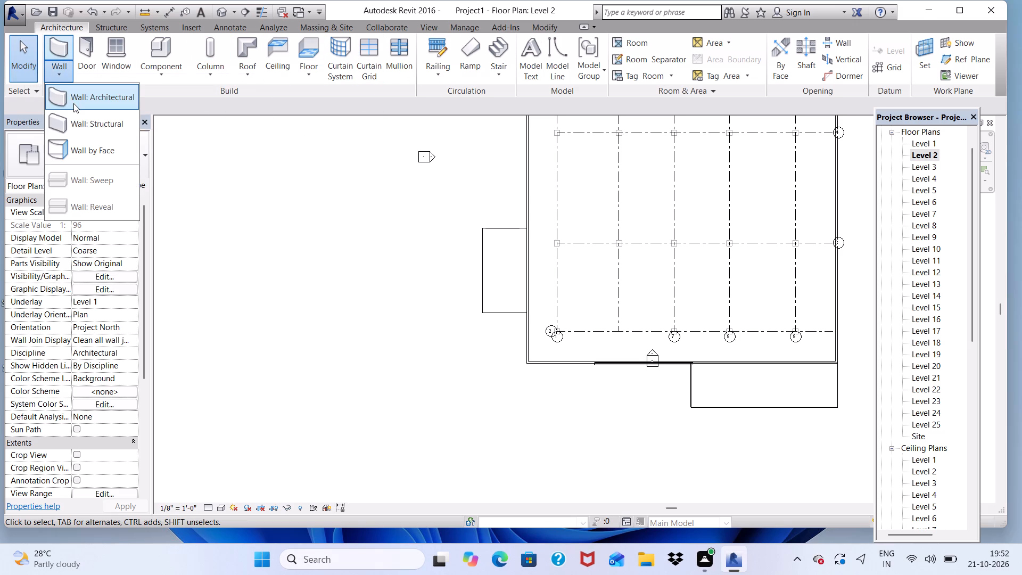
left_click(76, 102)
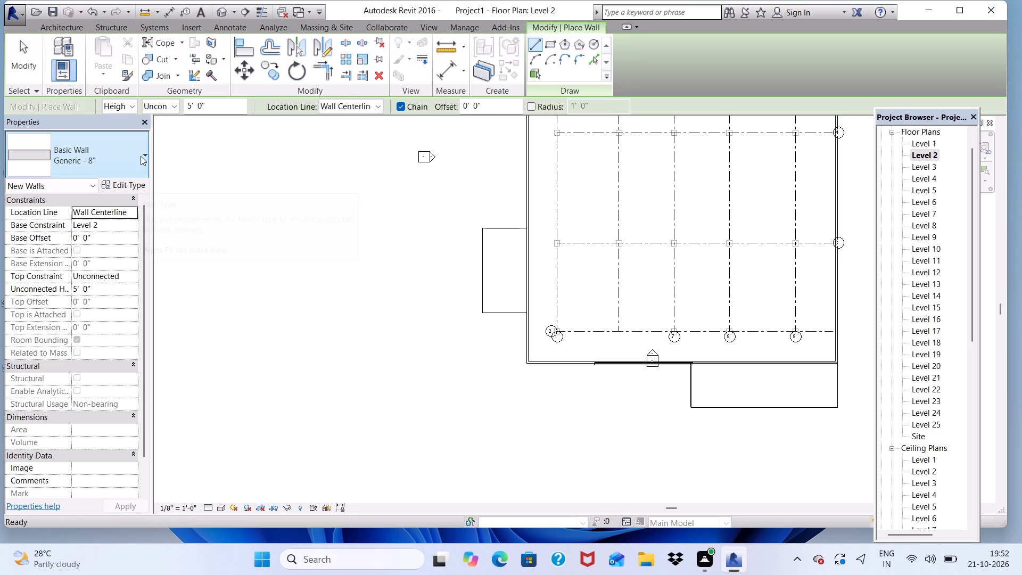
left_click(141, 156)
scroll(120, 244, "down", 5)
scroll(64, 407, "down", 2)
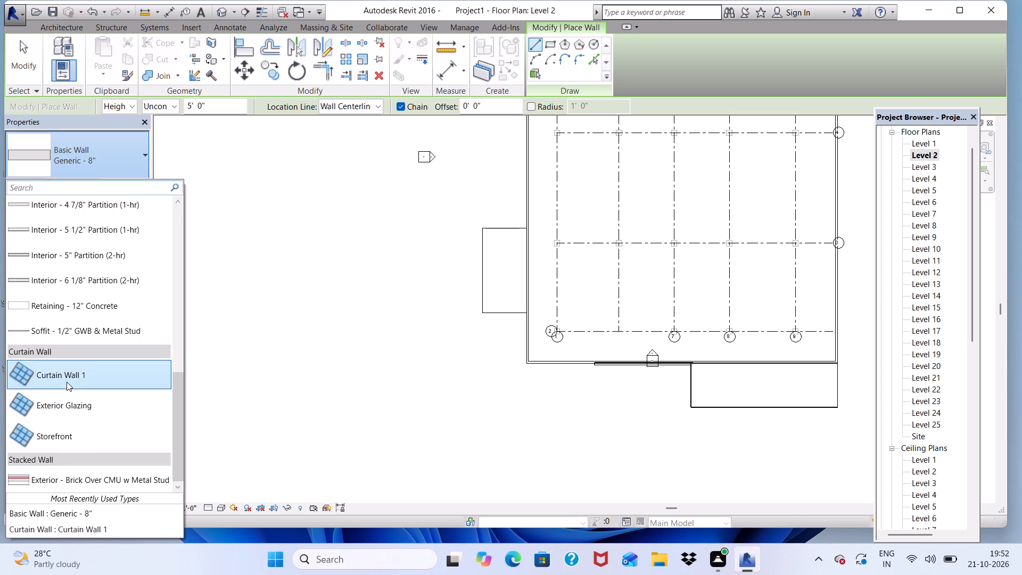
left_click(67, 382)
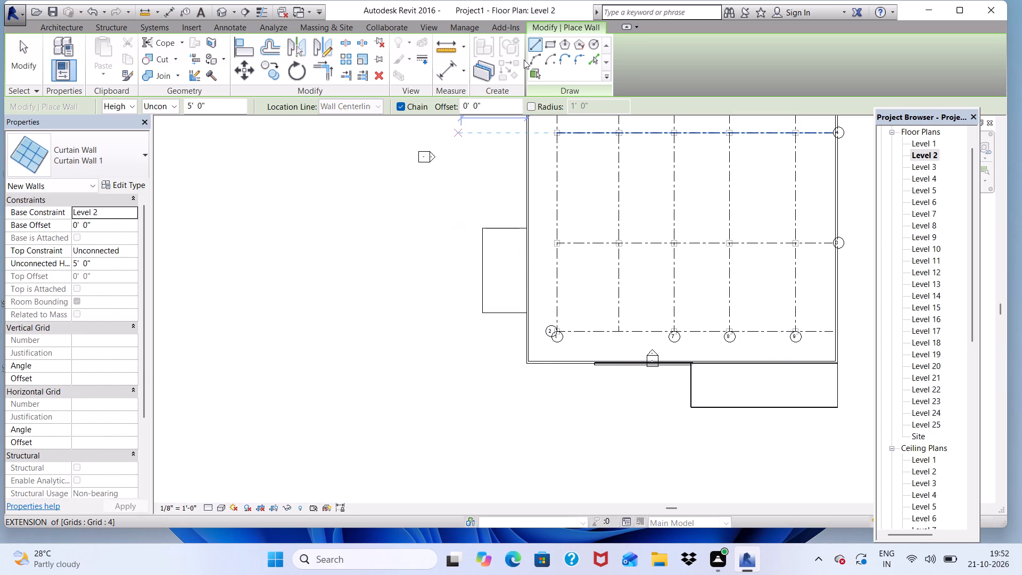
left_click(546, 45)
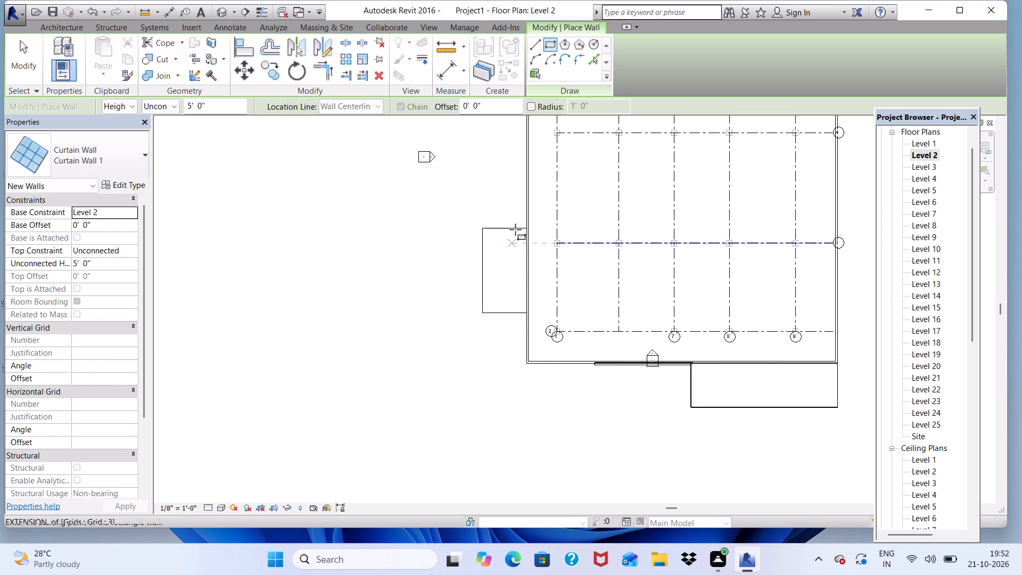
scroll(516, 228, "up", 3)
scroll(434, 228, "up", 1)
scroll(495, 230, "up", 2)
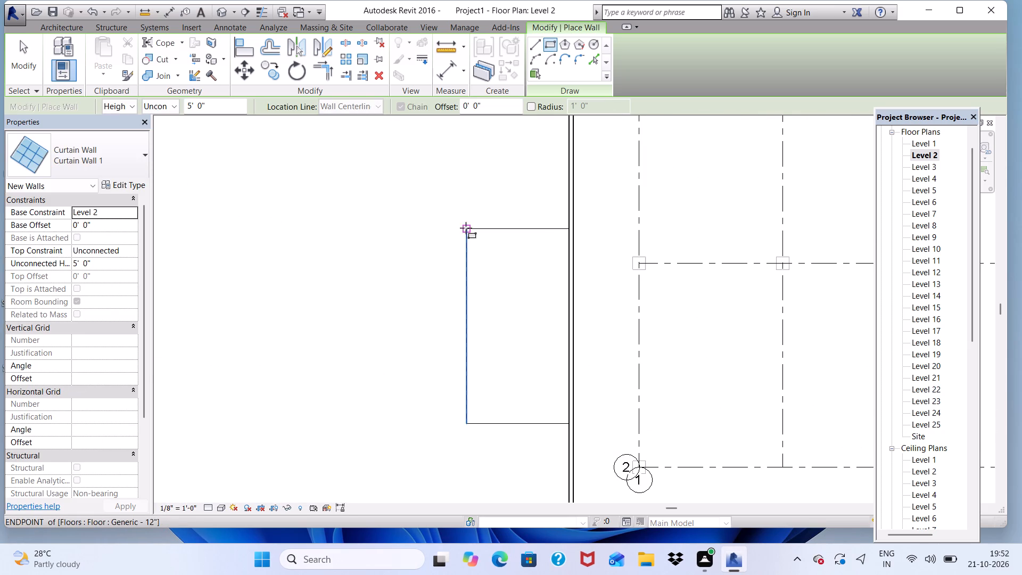
scroll(470, 228, "up", 2)
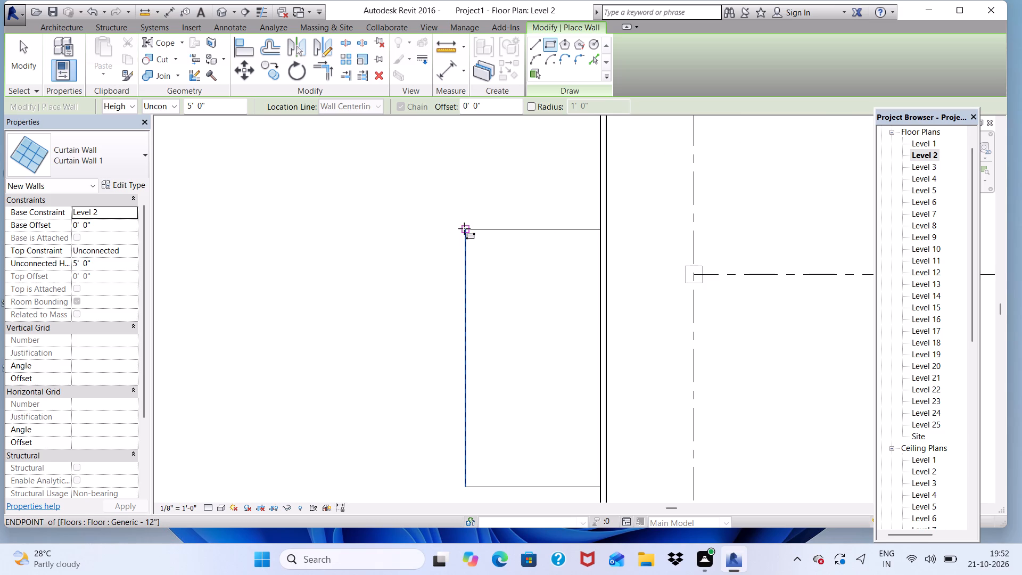
left_click(464, 228)
scroll(541, 262, "down", 4)
scroll(382, 64, "down", 2)
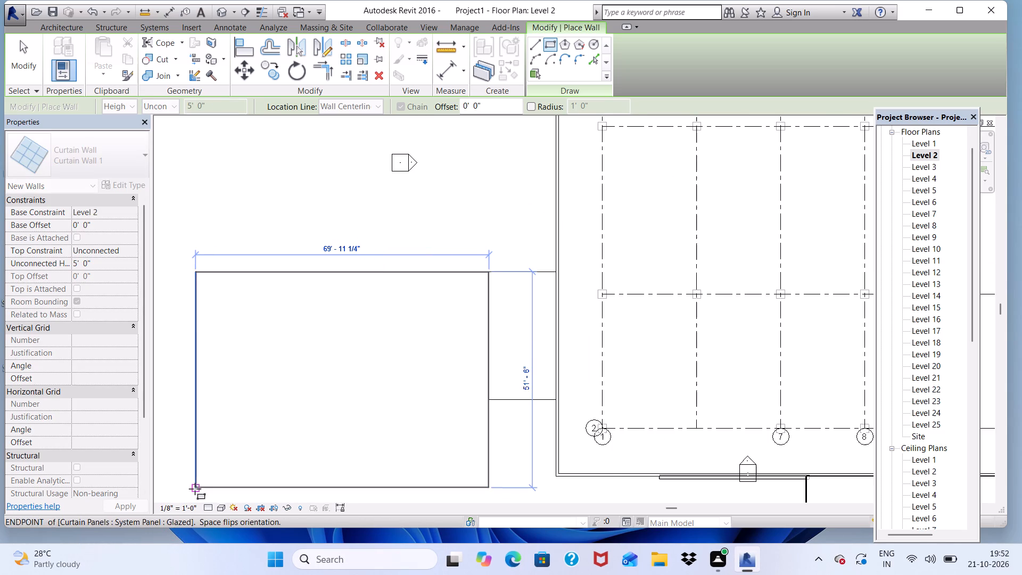
scroll(125, 452, "down", 4)
scroll(329, 496, "down", 4)
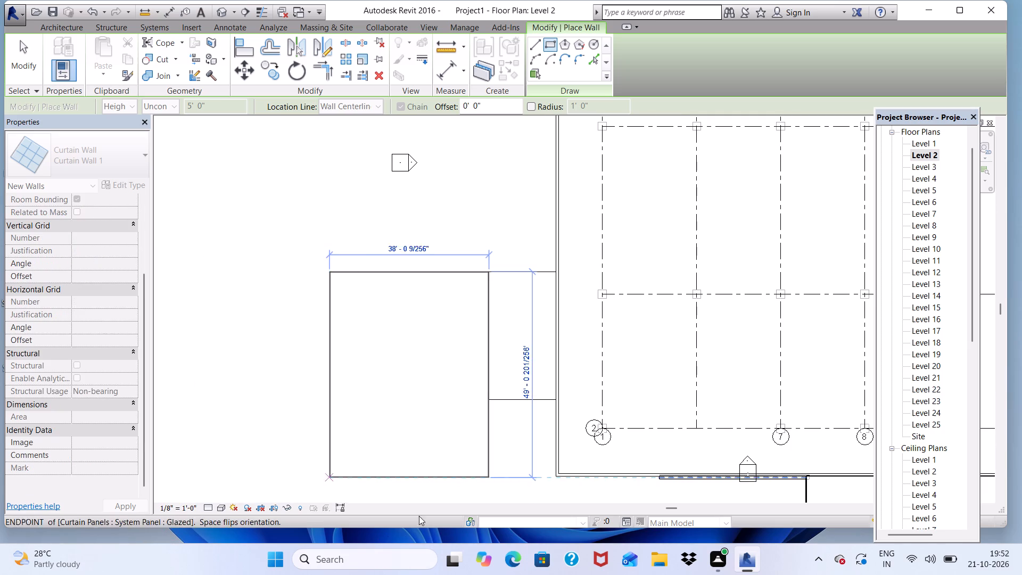
scroll(399, 281, "down", 4)
scroll(632, 84, "down", 3)
scroll(615, 267, "up", 4)
scroll(457, 334, "up", 4)
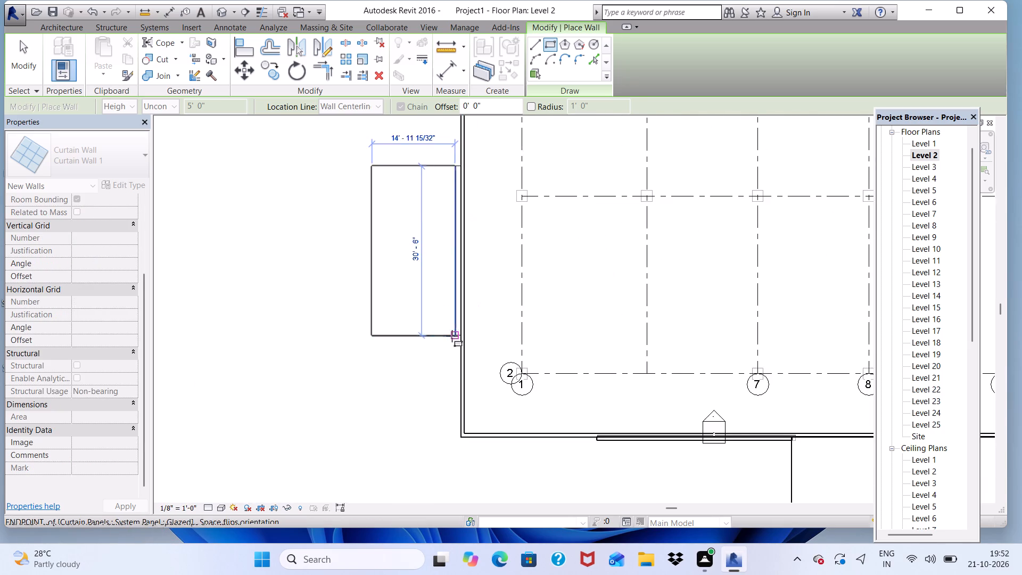
scroll(456, 341, "up", 13)
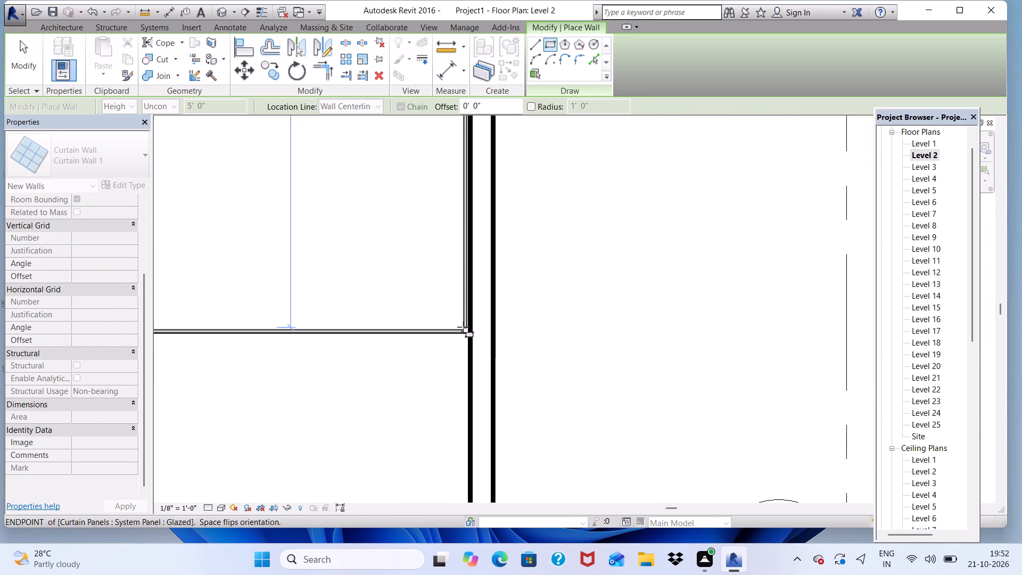
left_click(464, 328)
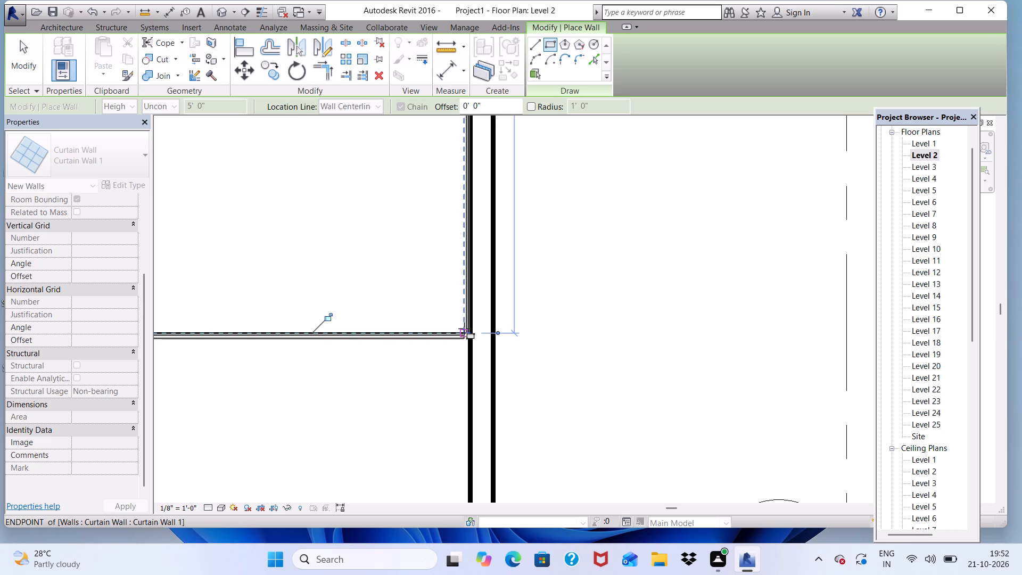
In the 3D view, delete the Level 2 west balcony's curtain wall segment that runs along the building face.
left_click(220, 12)
scroll(315, 282, "down", 4)
scroll(426, 210, "down", 3)
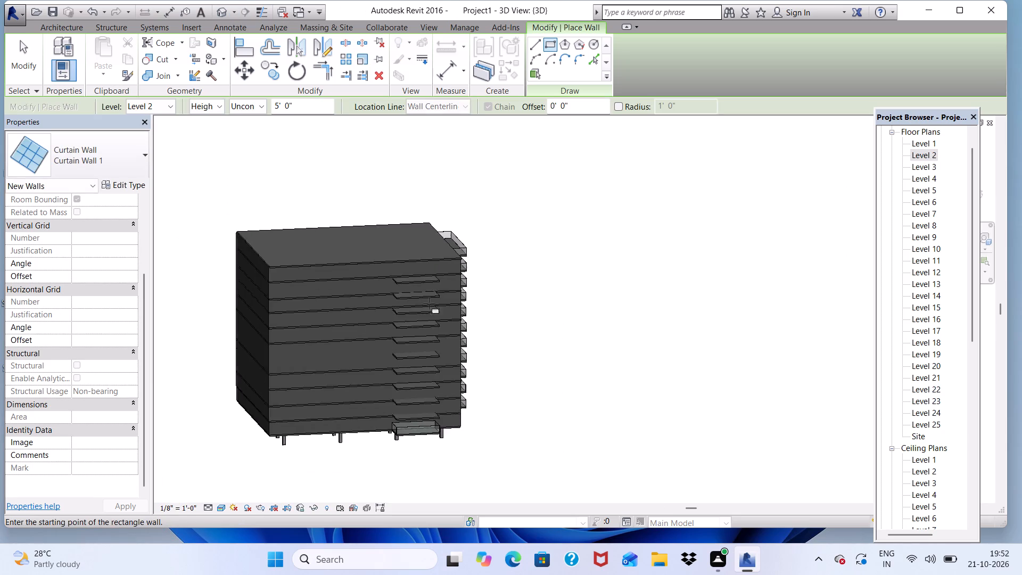
scroll(423, 347, "up", 13)
scroll(366, 391, "up", 5)
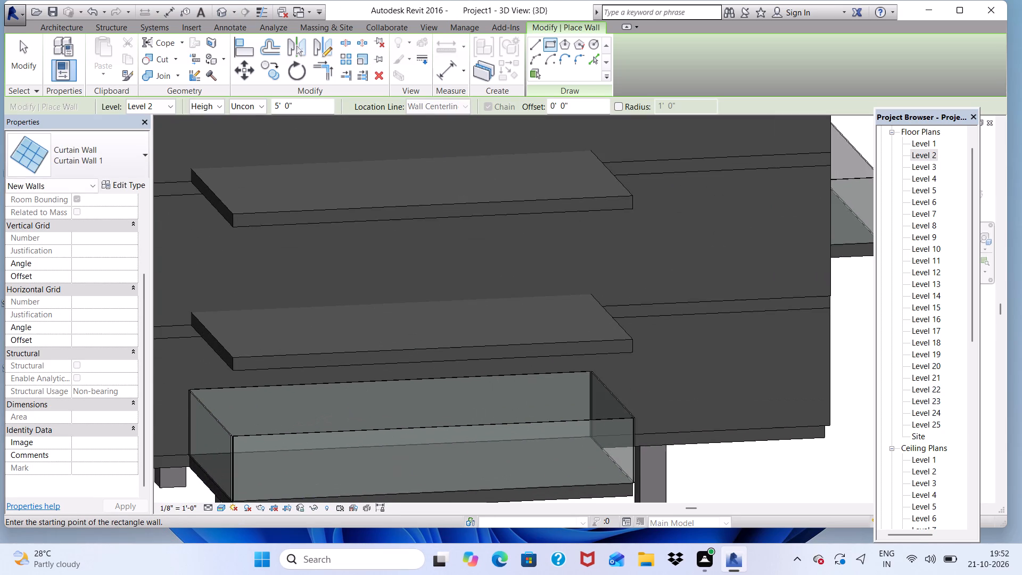
scroll(416, 347, "down", 3)
scroll(409, 428, "up", 2)
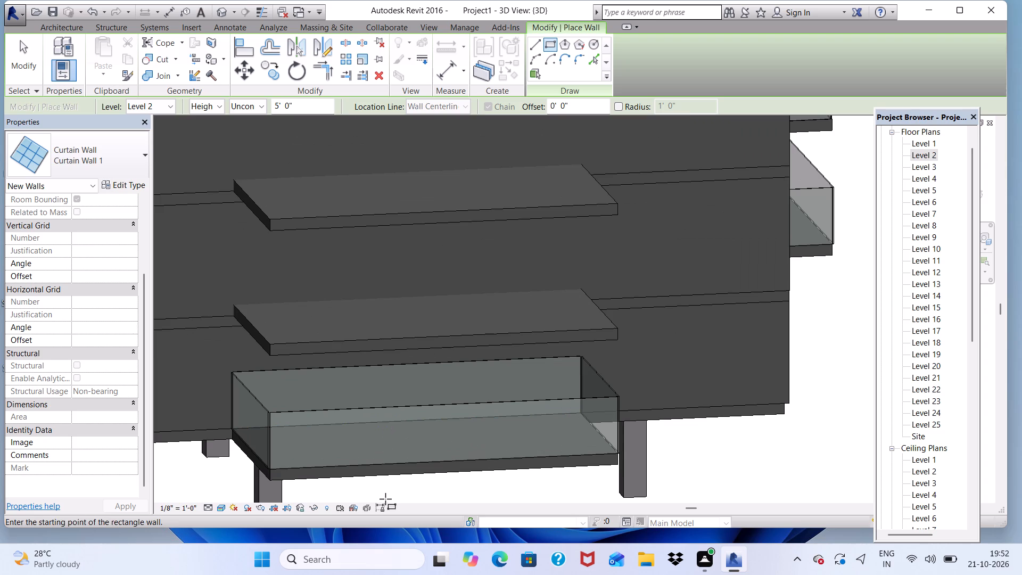
key("space")
key("Escape")
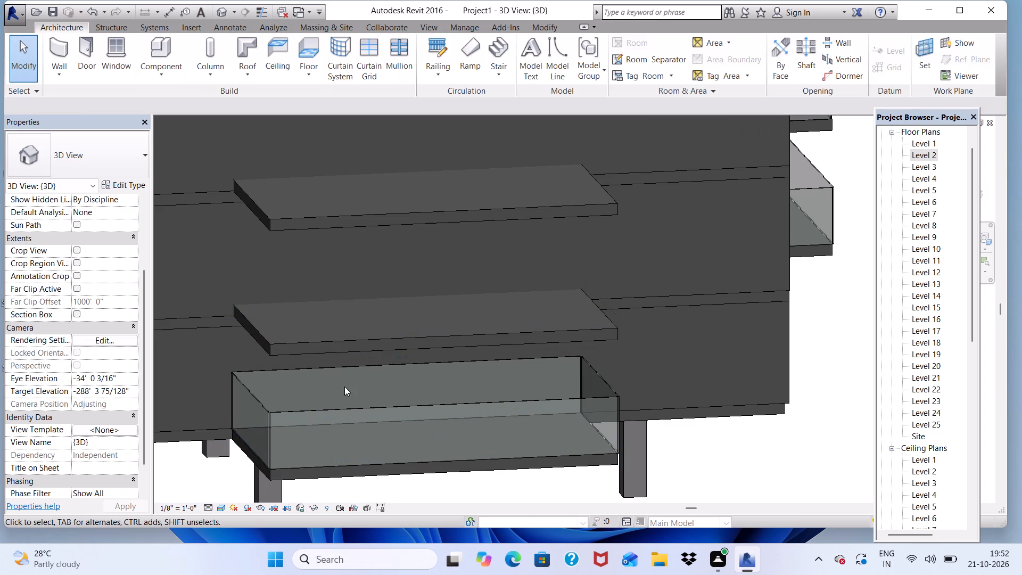
left_click(310, 365)
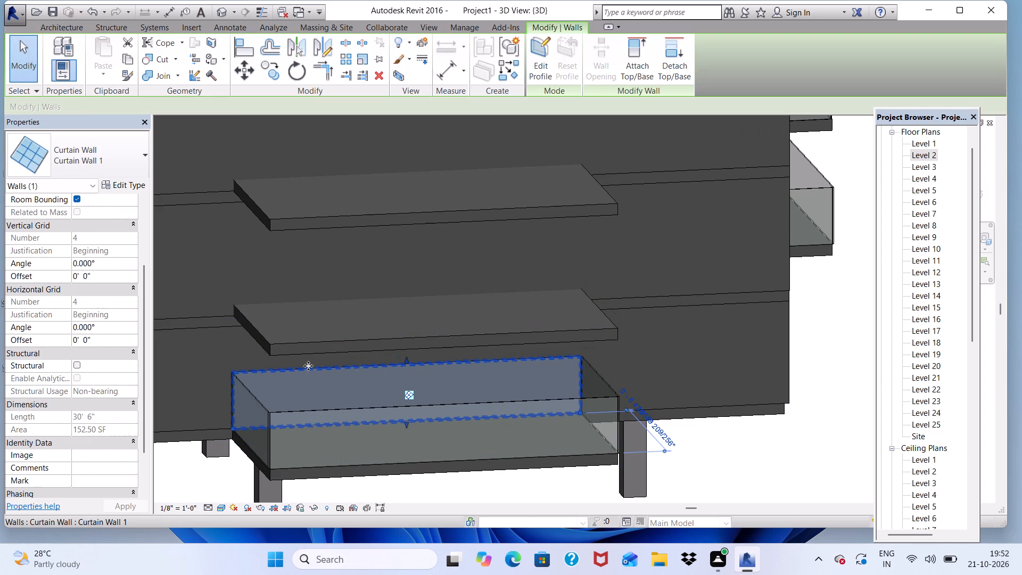
key("Delete")
scroll(474, 414, "down", 6)
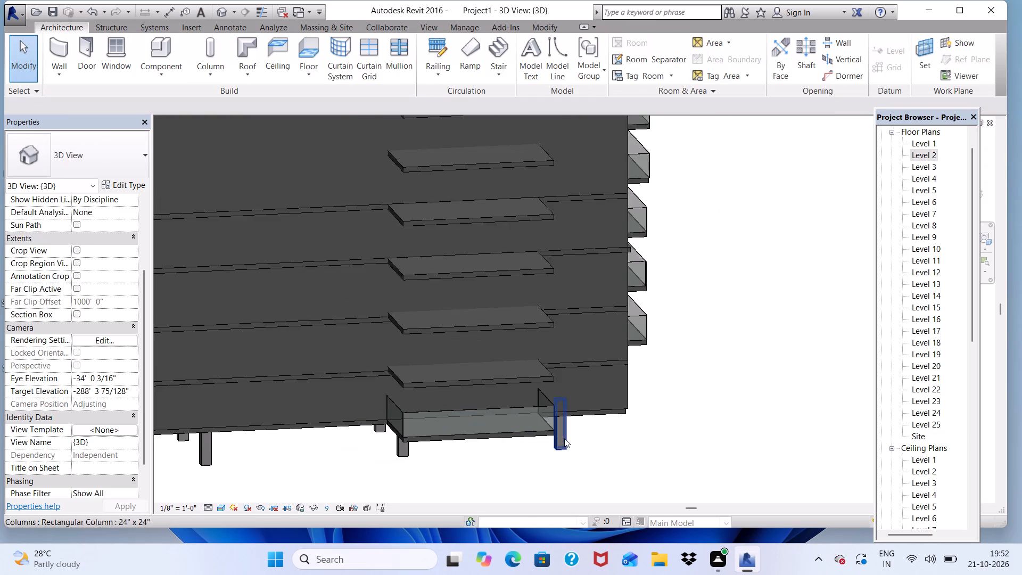
scroll(564, 439, "up", 6)
scroll(513, 377, "down", 5)
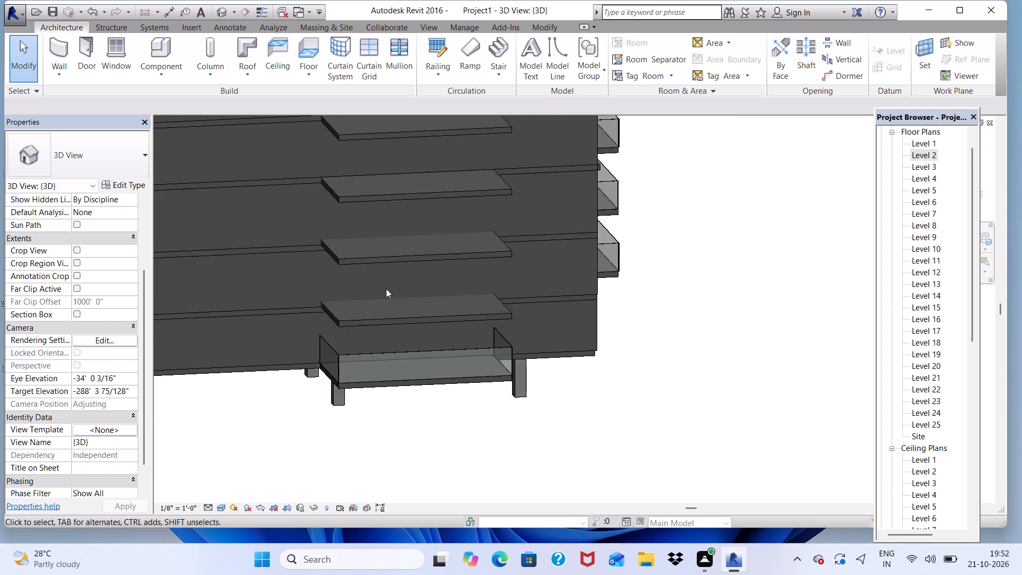
On the Level 4 floor plan, draw a rectangular Curtain Wall 1 enclosure, 5' 0" high, around the west balcony slab.
double_click(927, 182)
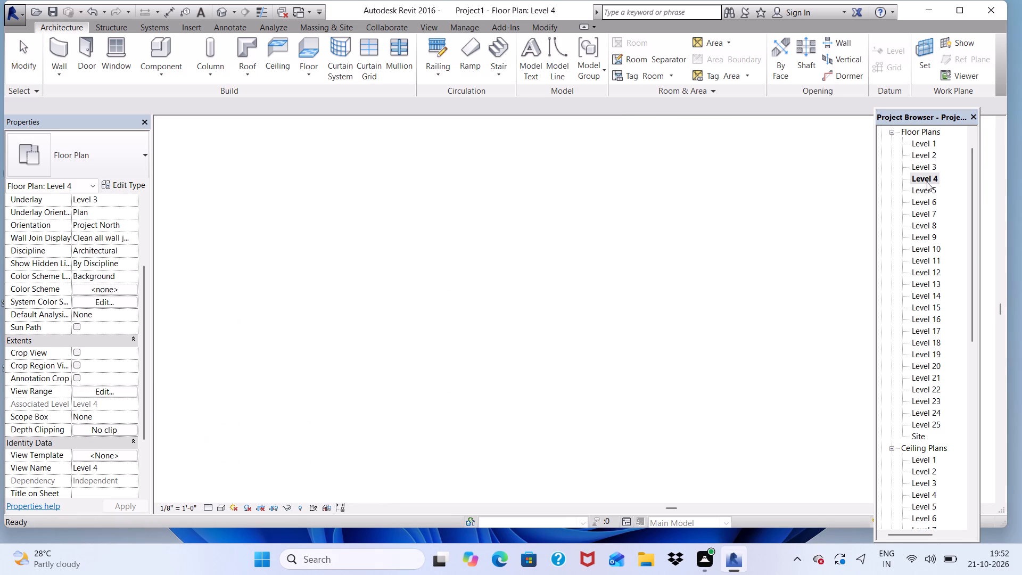
scroll(713, 292, "down", 6)
scroll(622, 237, "up", 5)
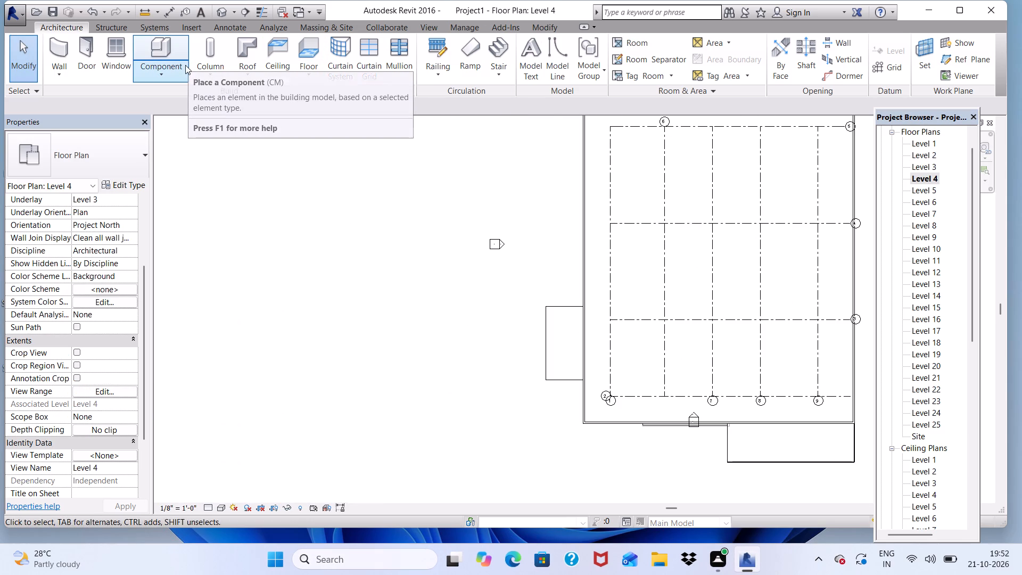
left_click(68, 60)
left_click(551, 47)
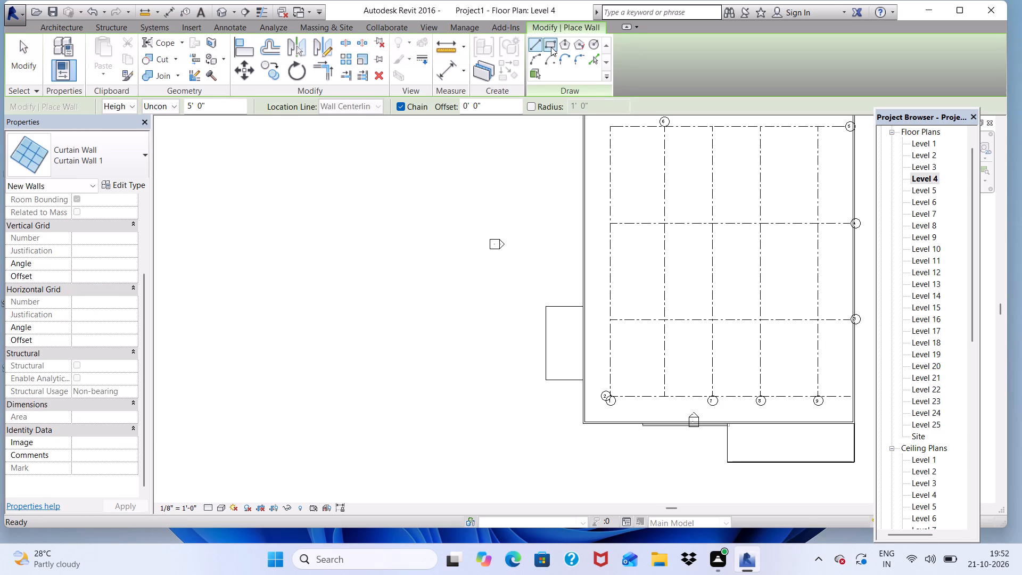
scroll(583, 330, "up", 5)
scroll(565, 284, "up", 10)
scroll(571, 234, "up", 2)
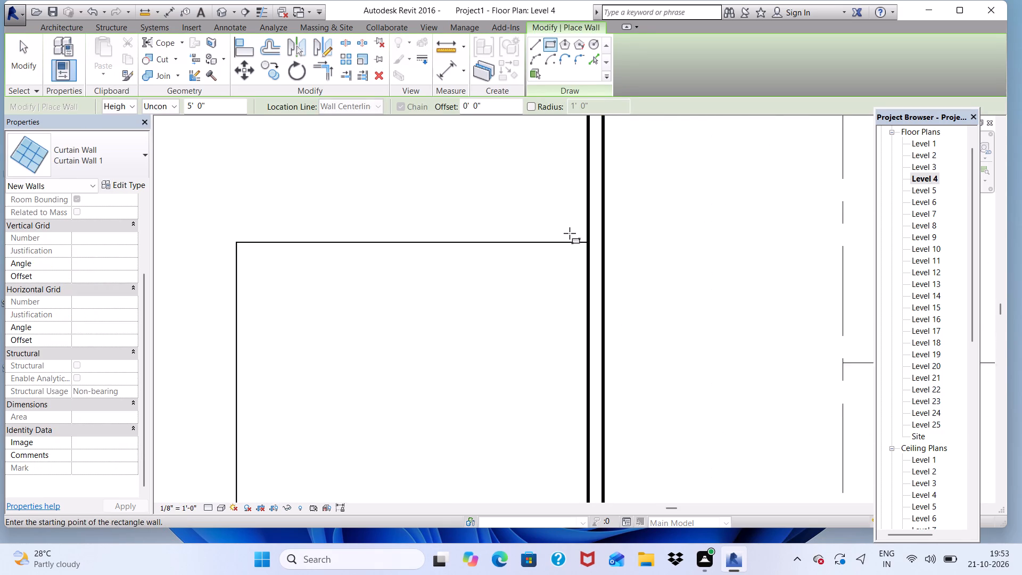
scroll(570, 233, "up", 2)
left_click(595, 247)
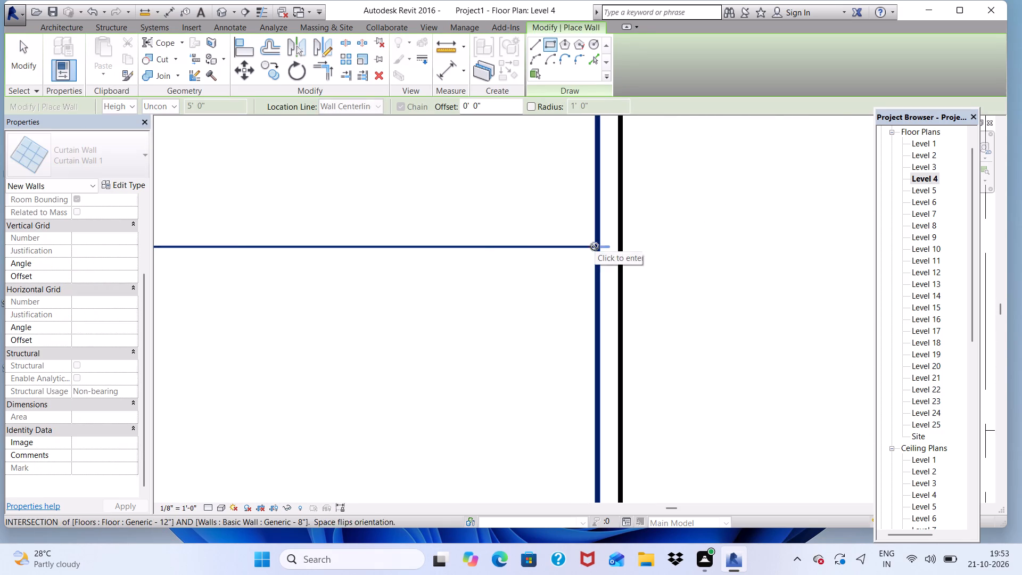
scroll(508, 243, "down", 17)
scroll(430, 330, "up", 7)
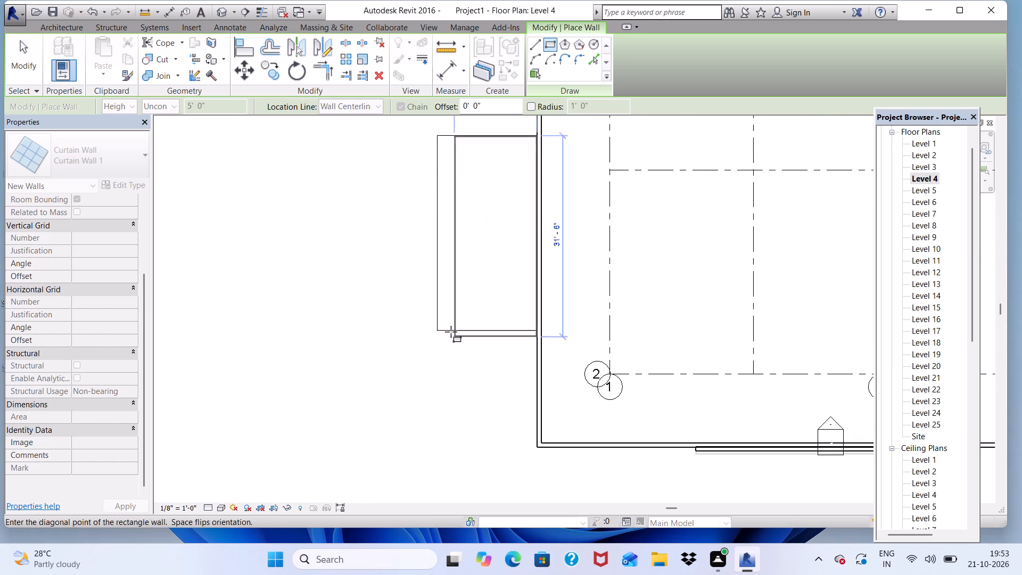
scroll(433, 331, "up", 7)
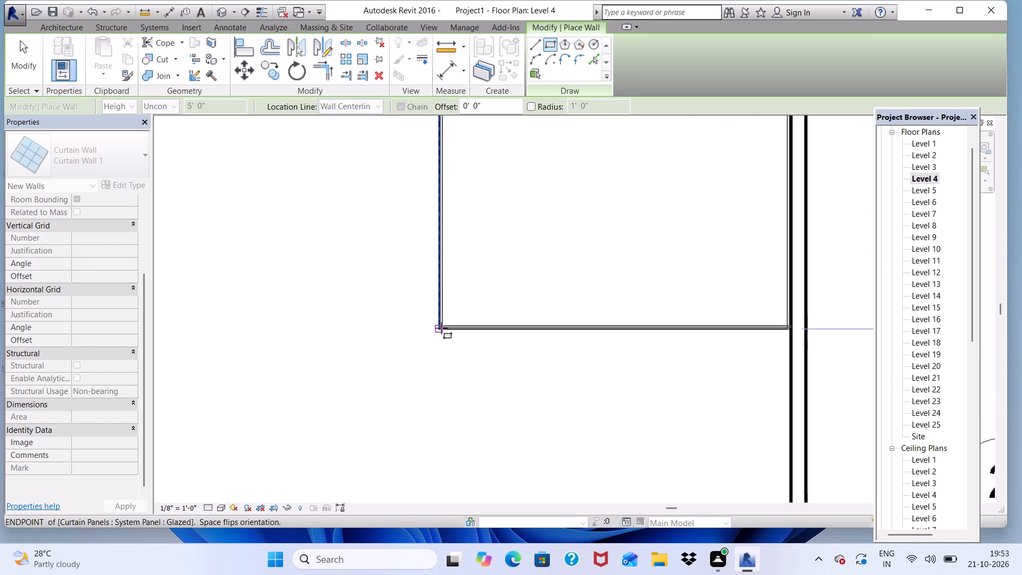
left_click(439, 332)
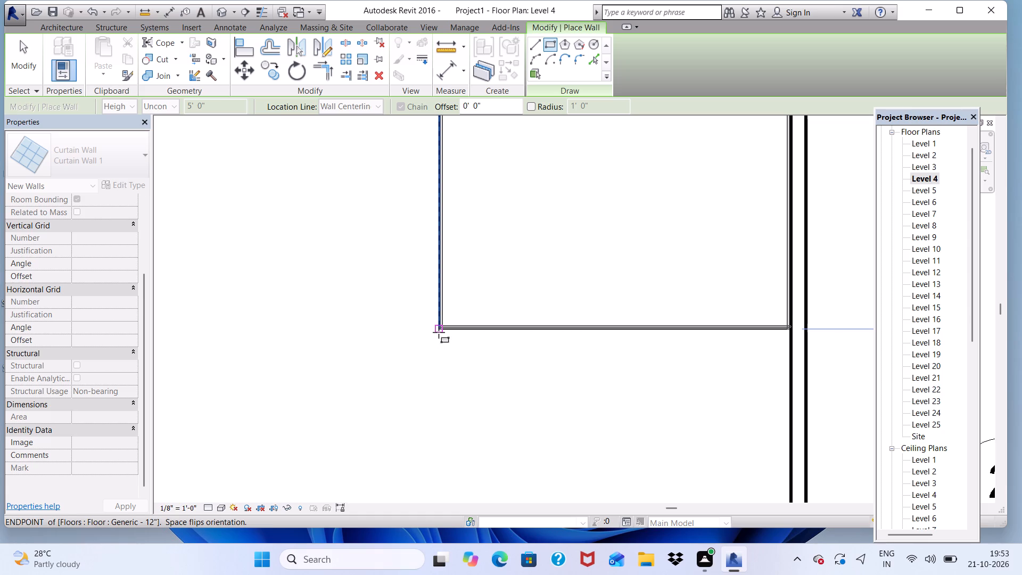
In the 3D view, delete the Level 4 west balcony's curtain wall segment that runs along the building face.
left_click(222, 14)
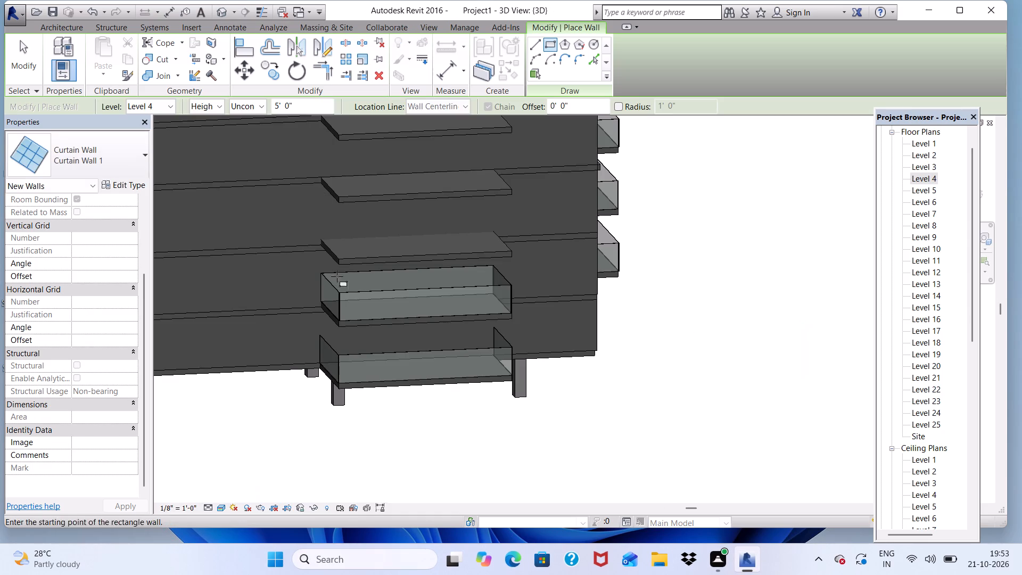
key("space")
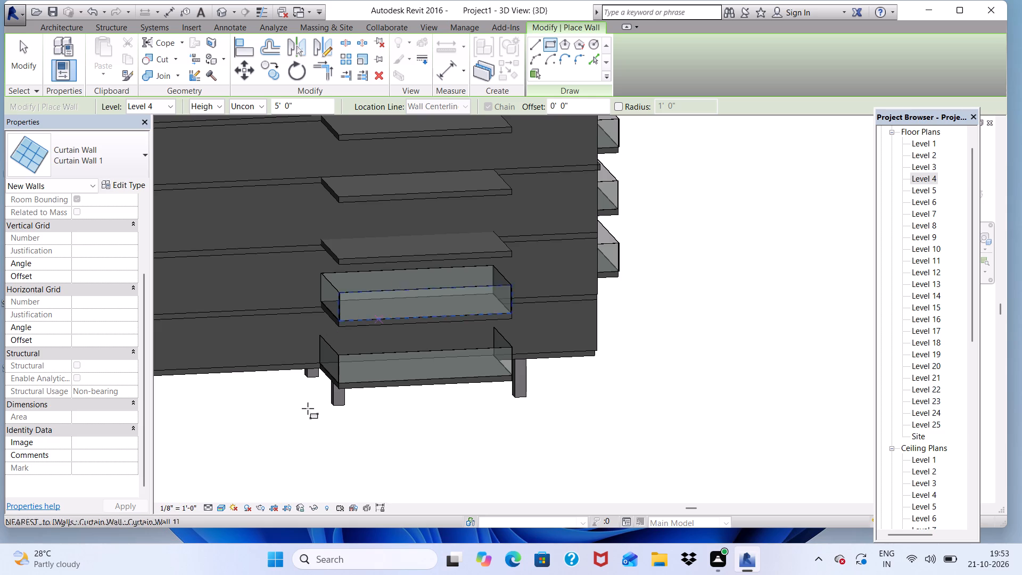
key("Escape")
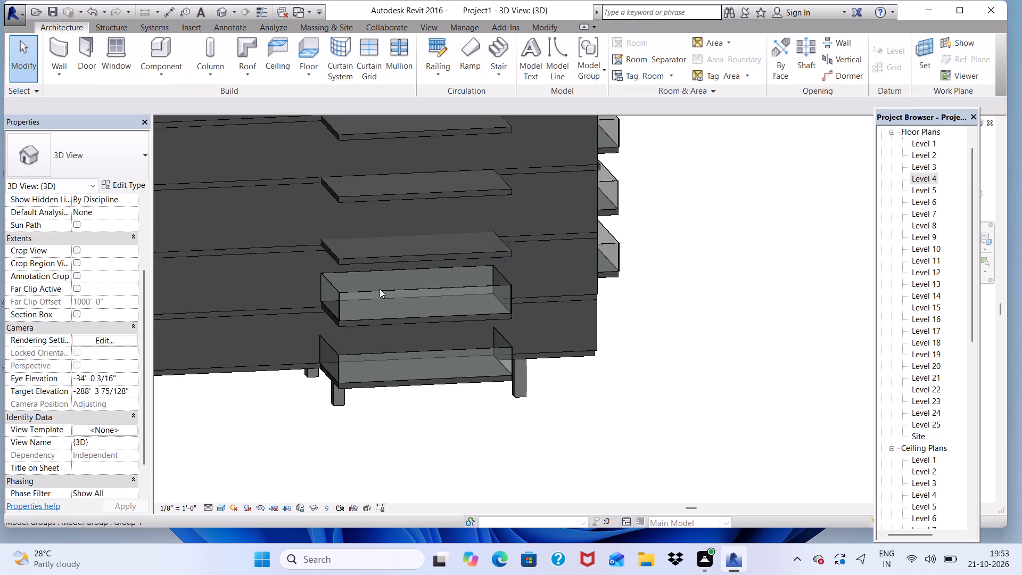
left_click(393, 273)
key("Delete")
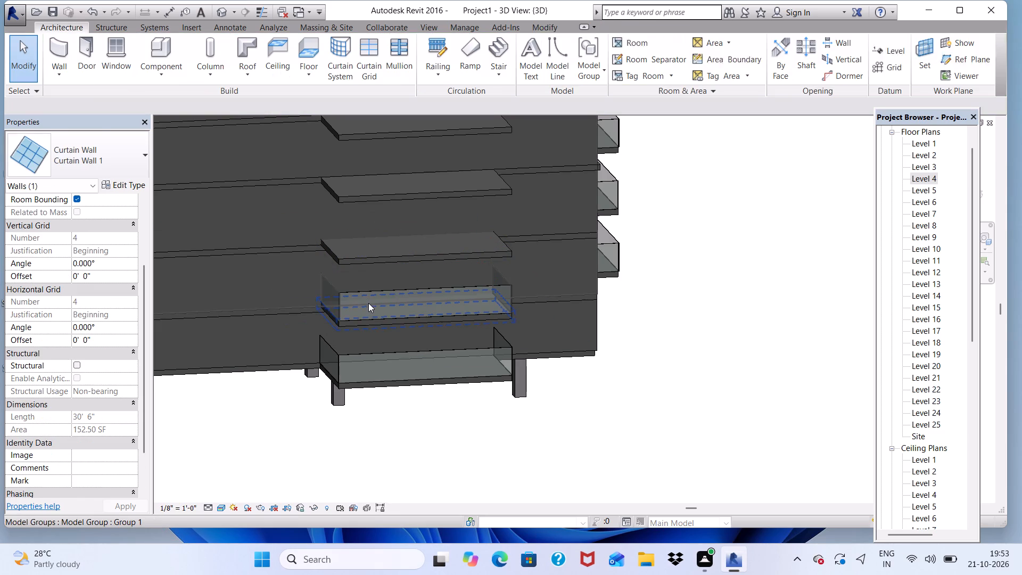
On the Level 6 floor plan, draw a rectangular Curtain Wall 1 enclosure, 5' 0" high, around the west balcony slab and check it in 3D.
double_click(928, 202)
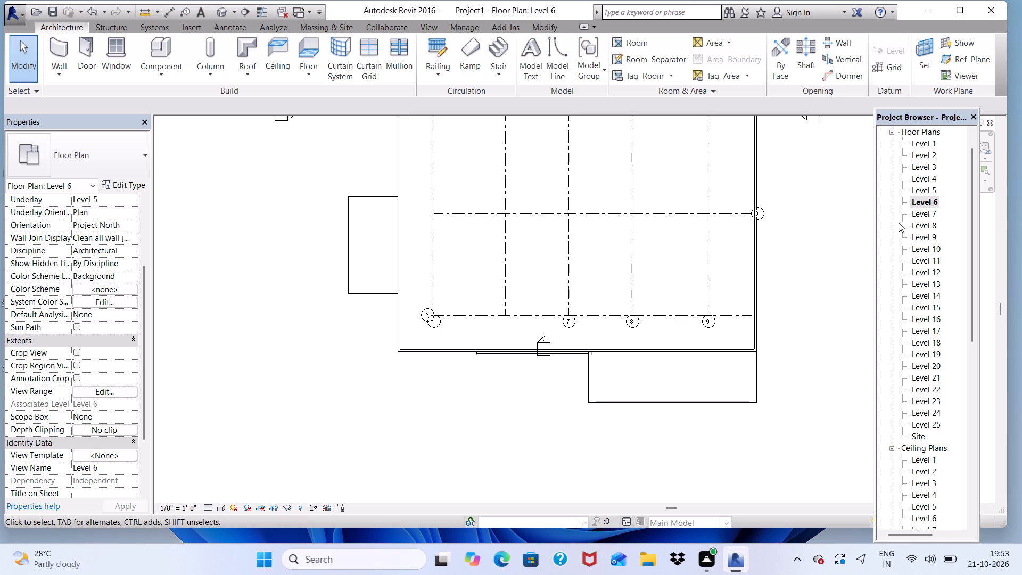
scroll(533, 236, "up", 3)
scroll(531, 236, "down", 6)
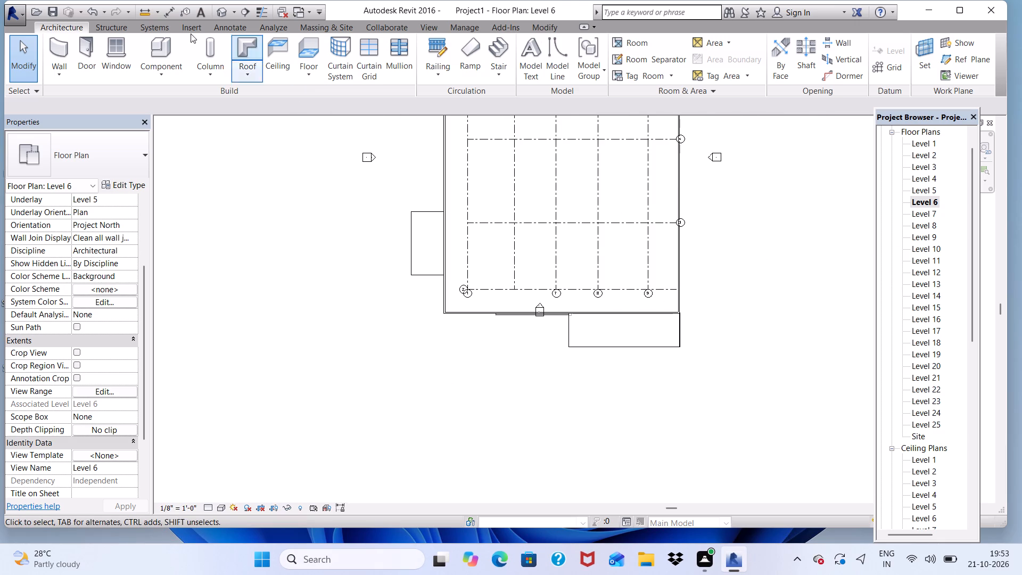
left_click(50, 48)
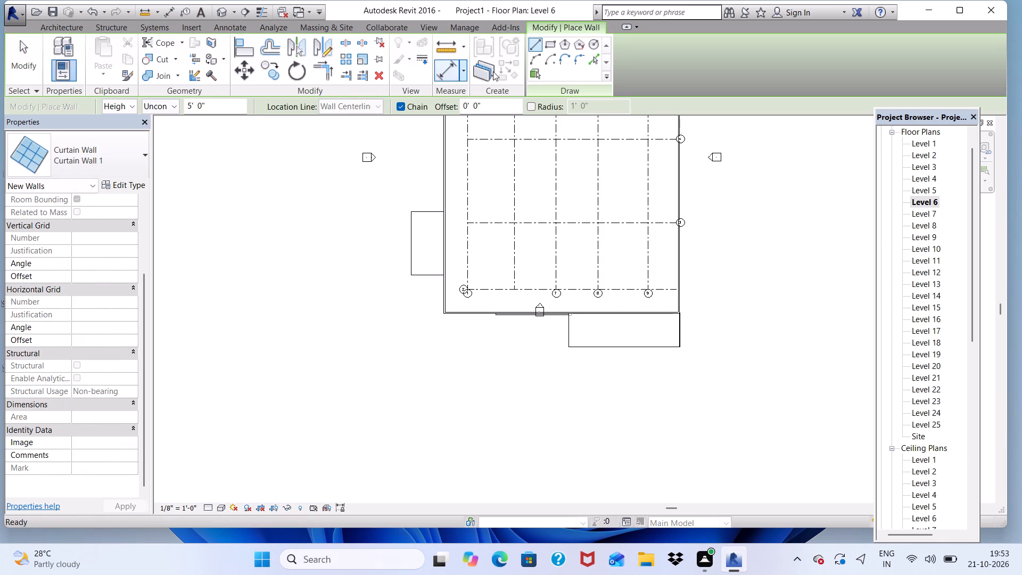
left_click(544, 45)
scroll(448, 167, "up", 4)
scroll(394, 223, "up", 2)
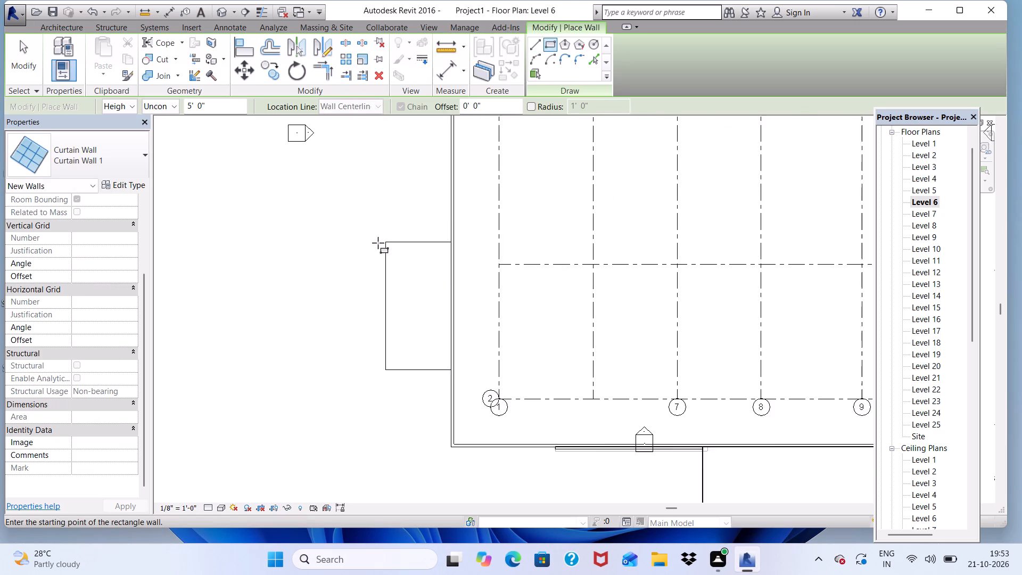
scroll(378, 243, "up", 3)
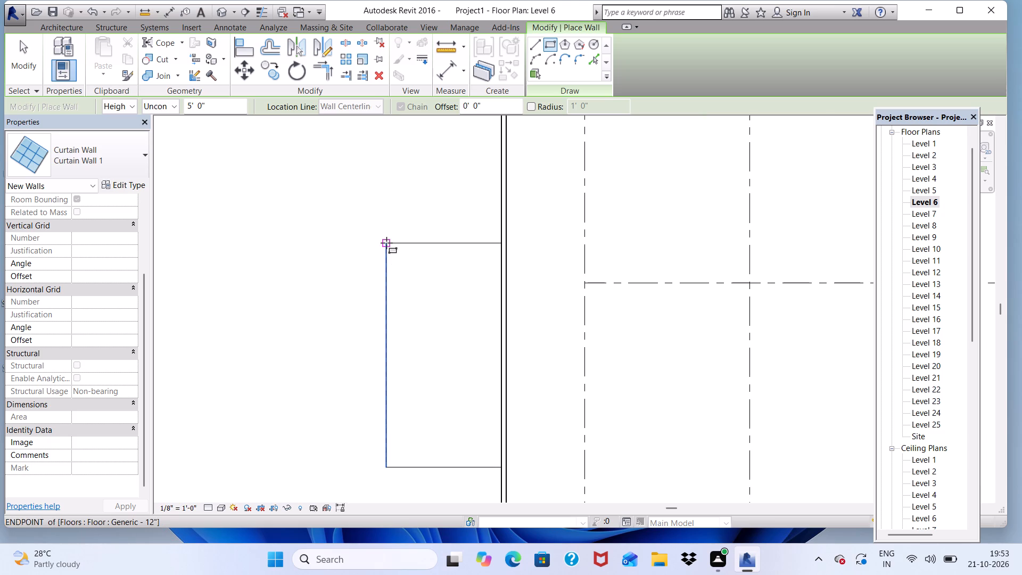
left_click(386, 243)
scroll(471, 250, "down", 5)
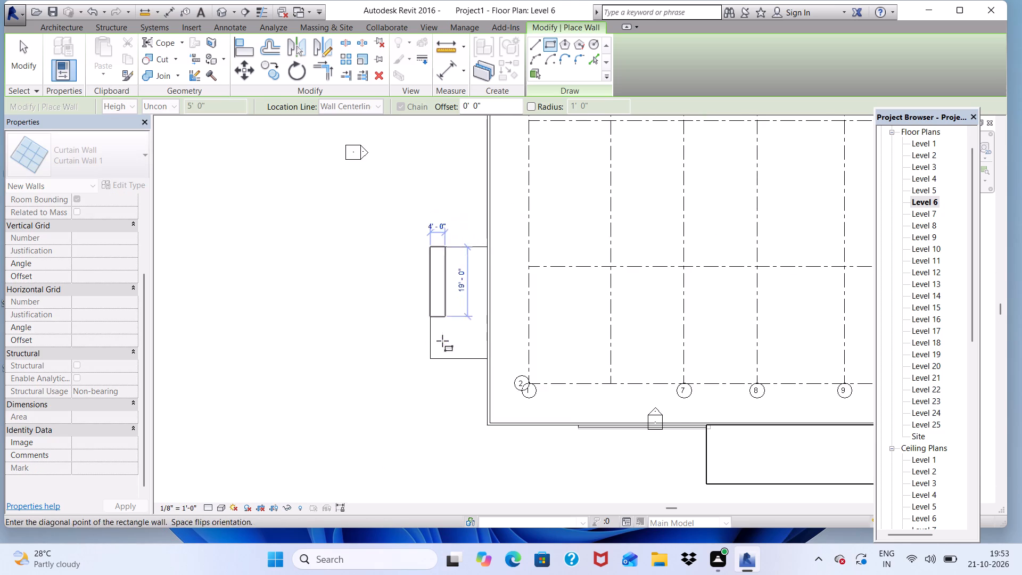
scroll(442, 343, "up", 3)
scroll(504, 380, "up", 9)
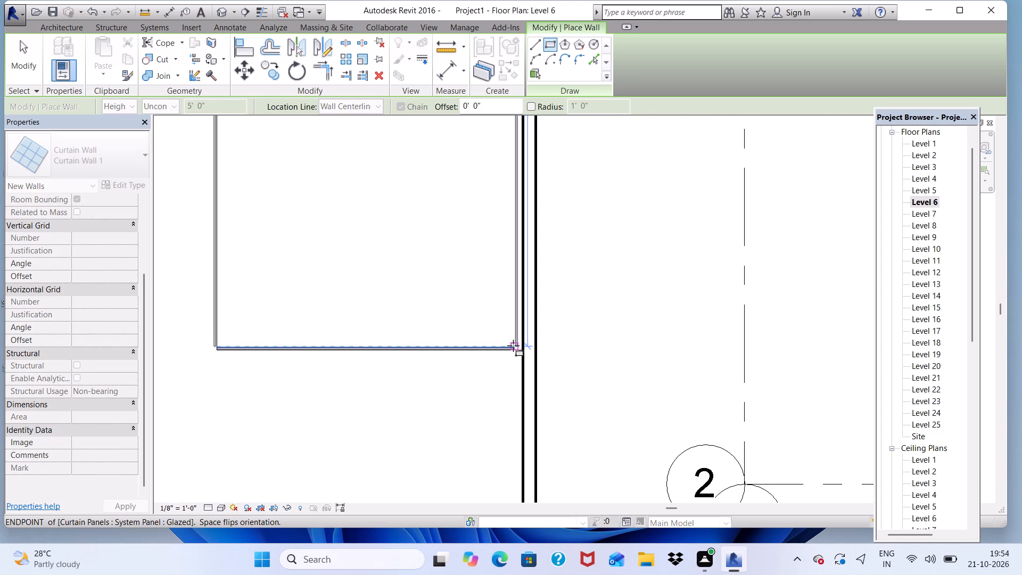
scroll(506, 349, "up", 3)
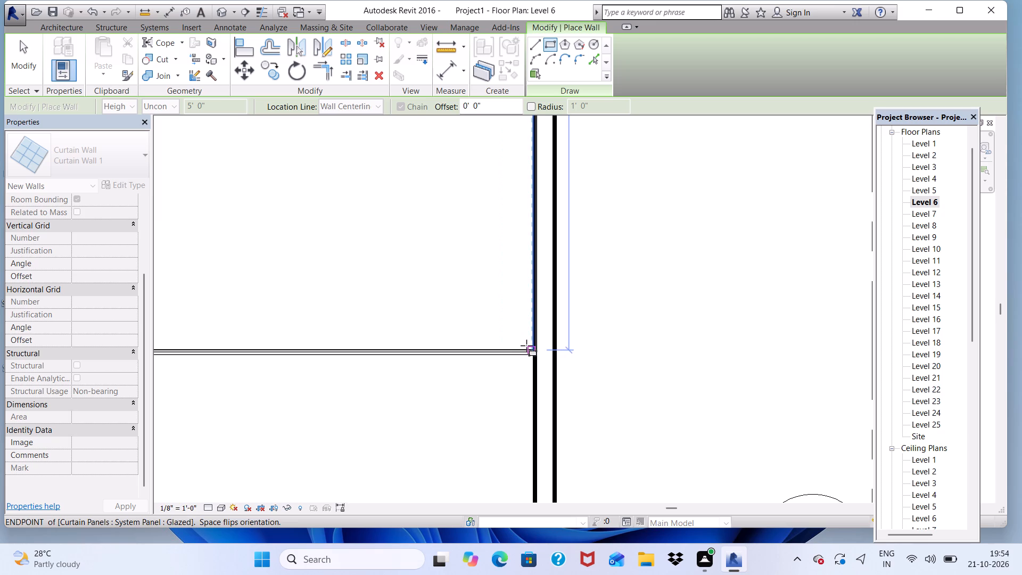
left_click(527, 345)
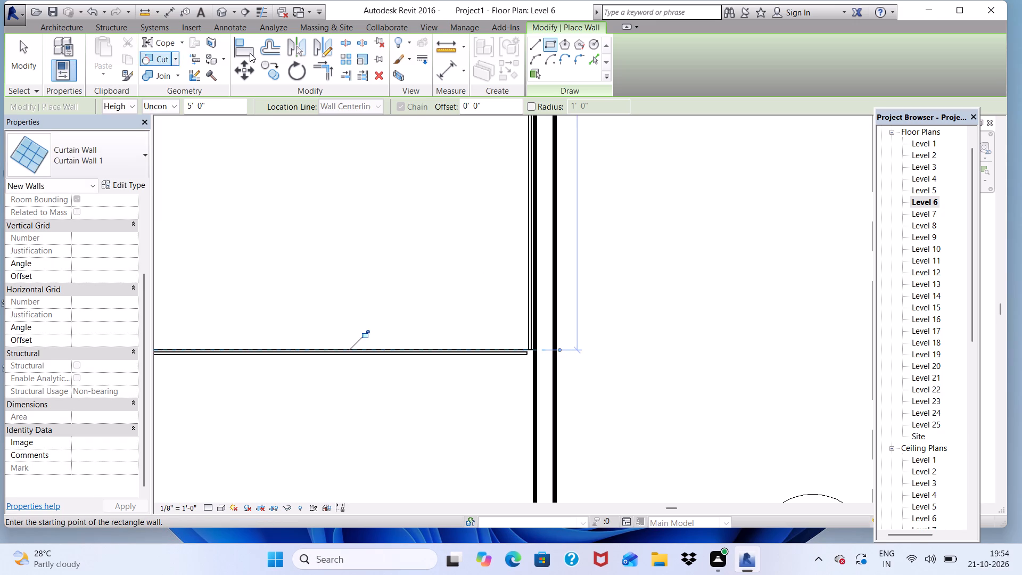
left_click(225, 12)
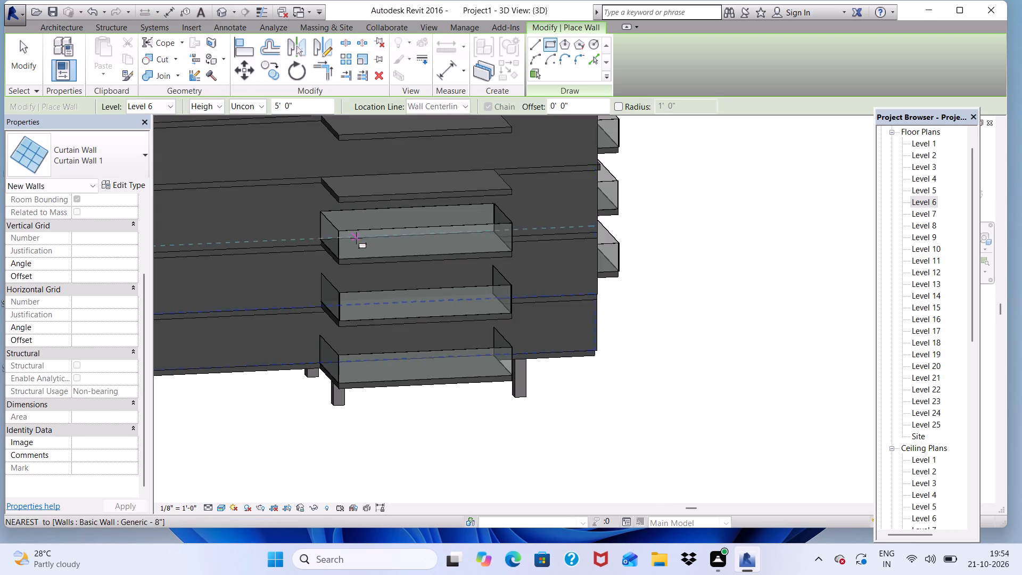
scroll(356, 239, "down", 4)
scroll(365, 211, "up", 5)
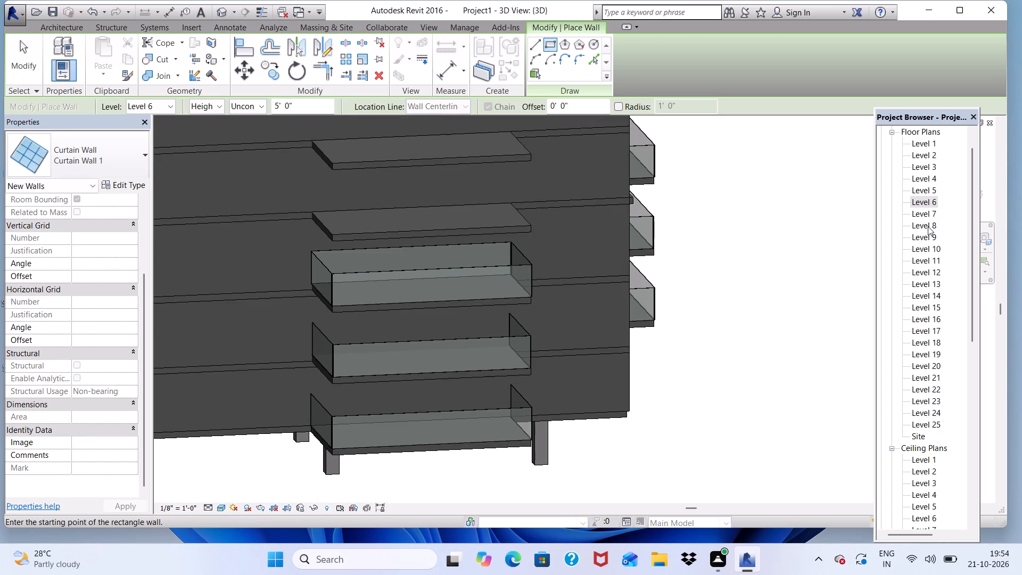
On the Level 8 floor plan, draw a rectangular Curtain Wall 1 enclosure, 5' 0" high and about 15' 9" wide, around the west balcony slab.
double_click(928, 226)
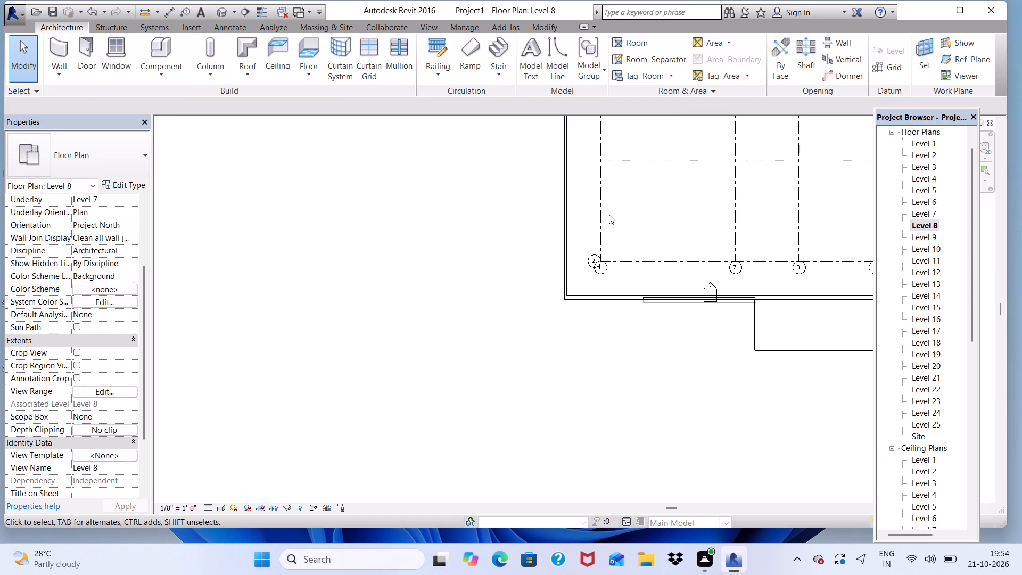
left_click(56, 42)
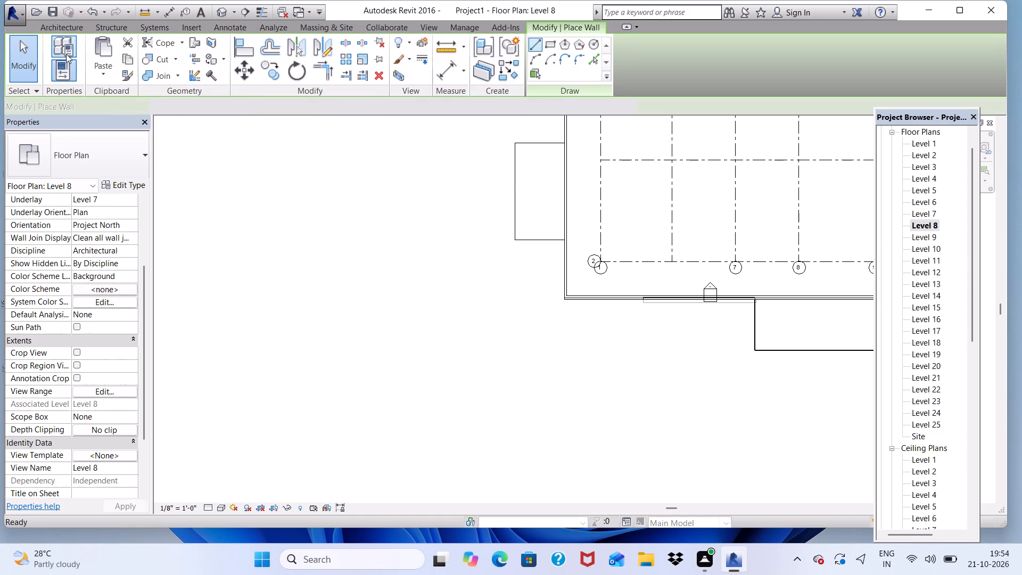
left_click(550, 39)
scroll(520, 151, "up", 4)
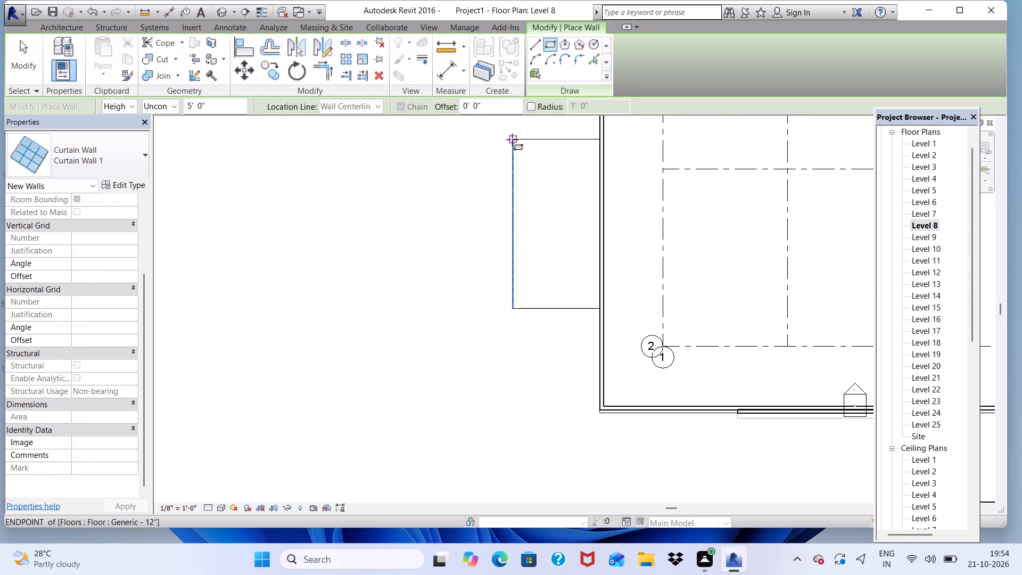
scroll(512, 139, "up", 7)
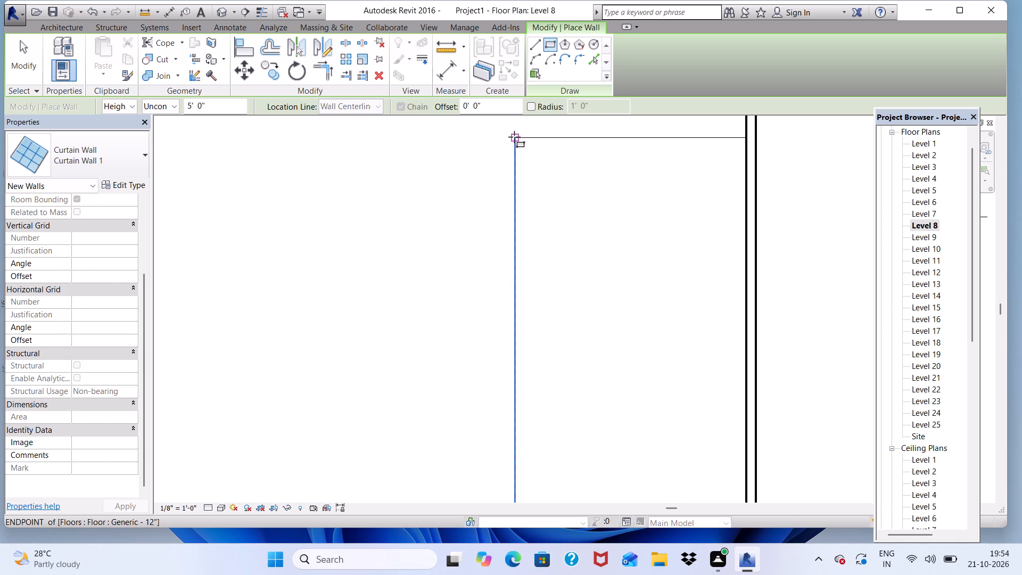
left_click(514, 137)
scroll(677, 177, "down", 11)
scroll(641, 261, "up", 4)
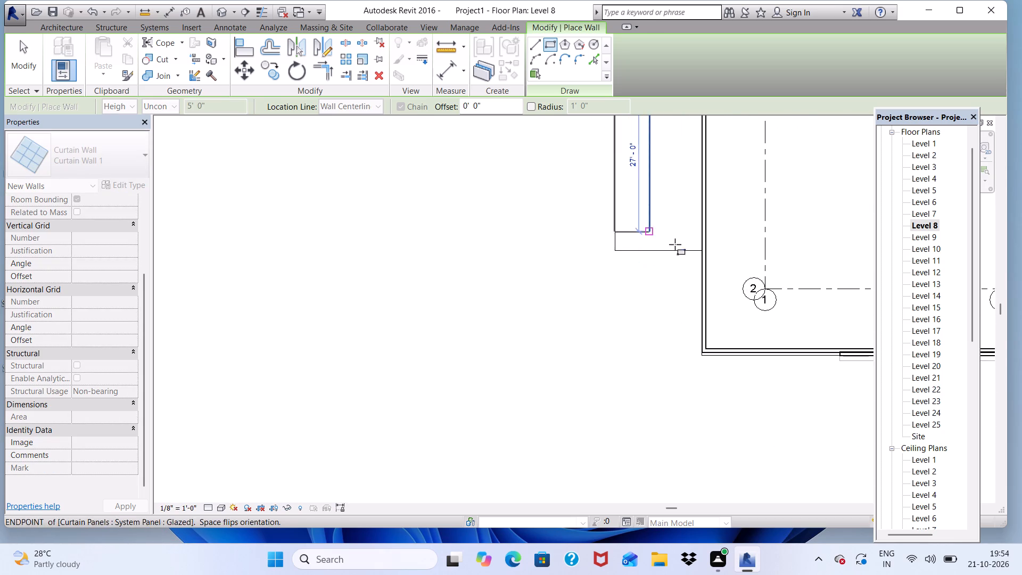
scroll(683, 248, "up", 7)
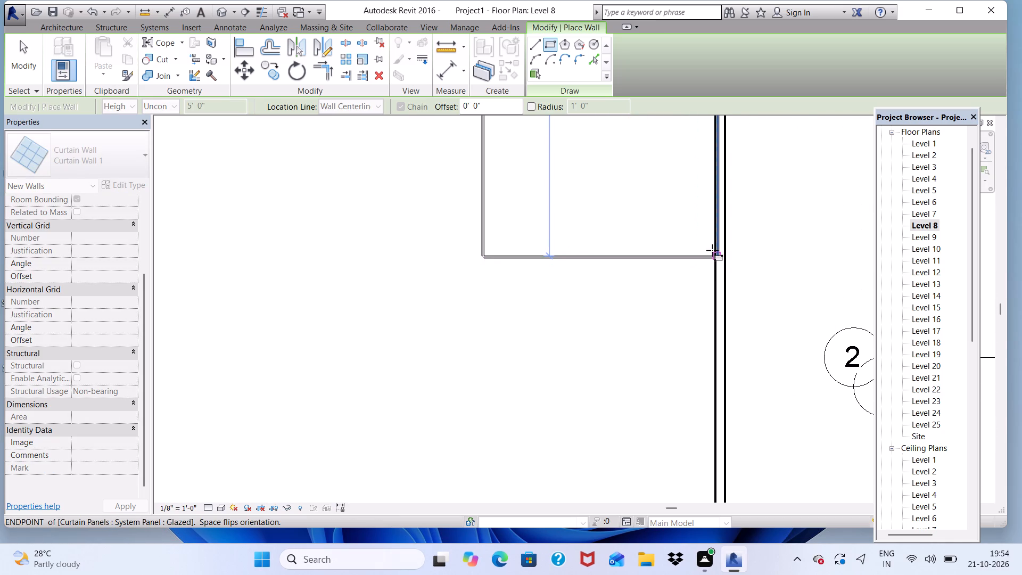
left_click(712, 250)
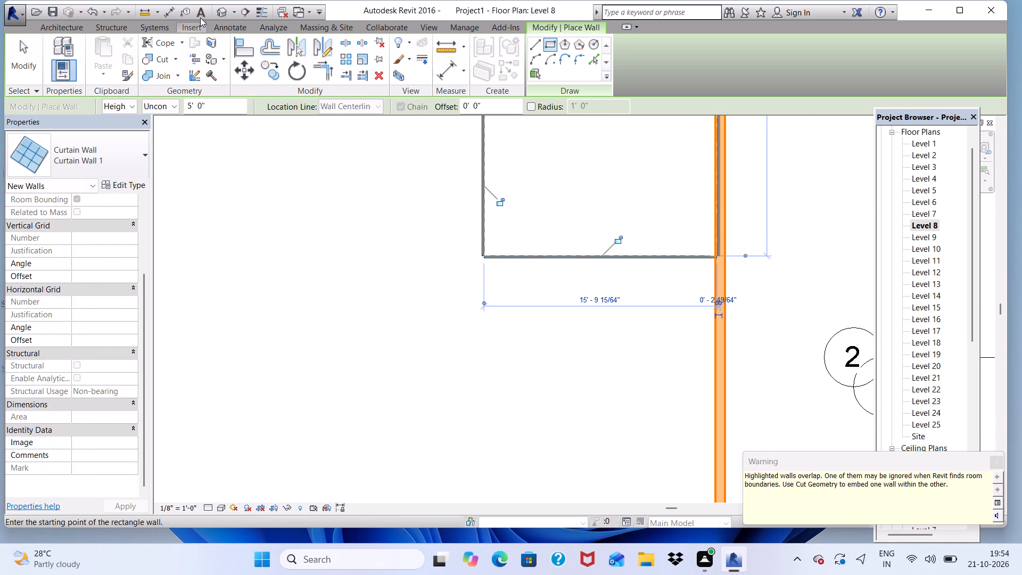
left_click(224, 11)
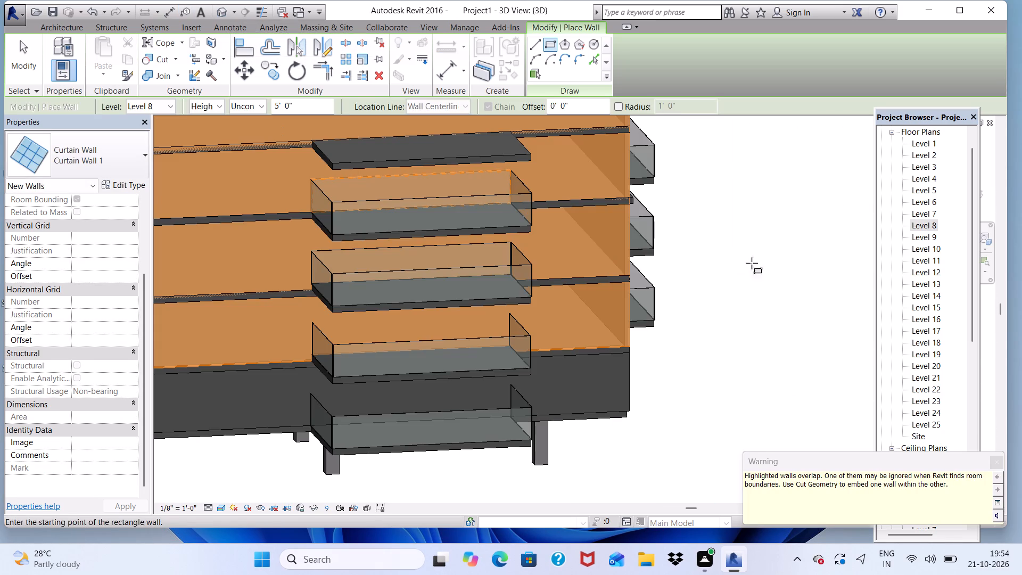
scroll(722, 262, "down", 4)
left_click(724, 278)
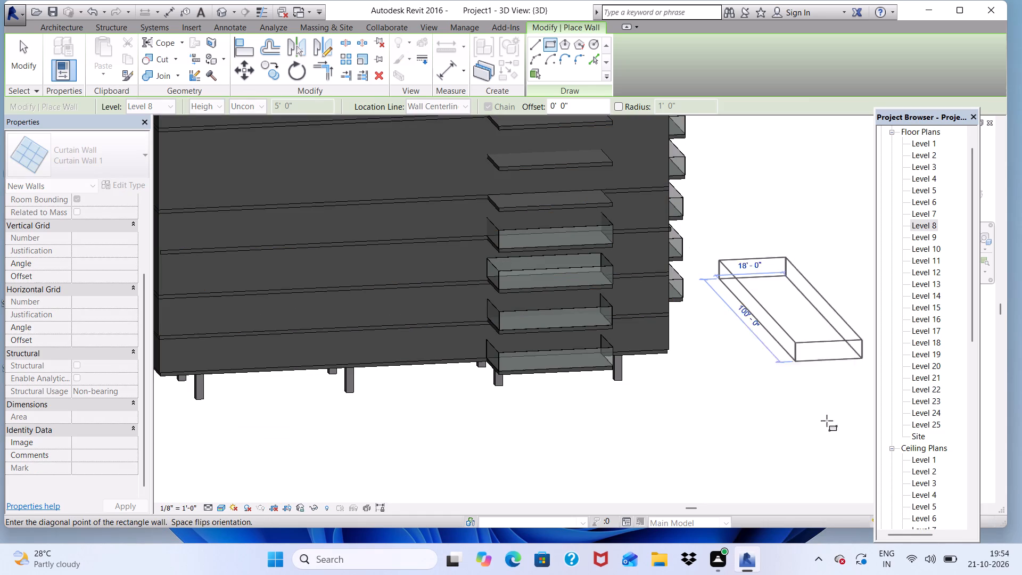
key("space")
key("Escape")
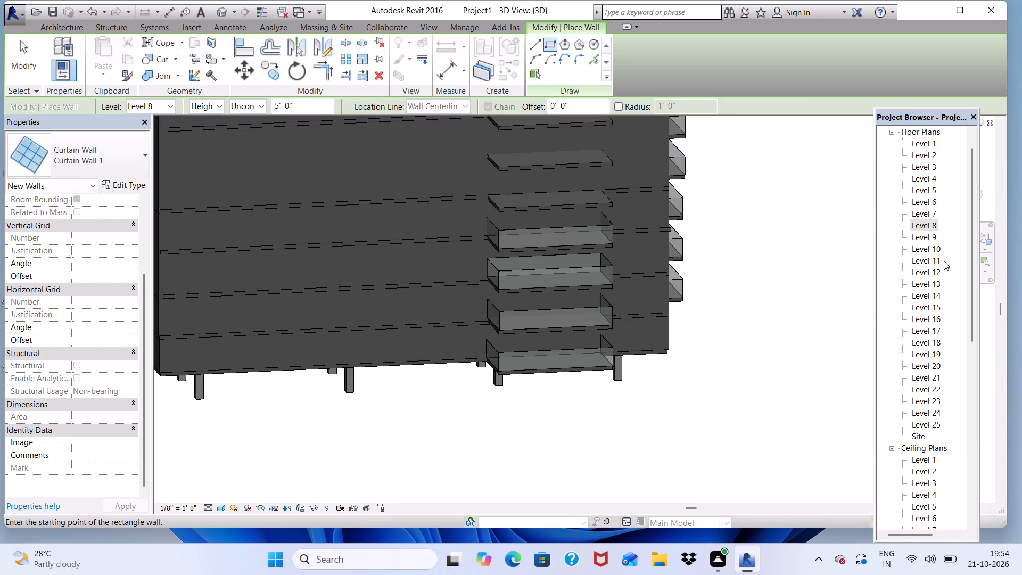
On the Level 10 floor plan, draw a rectangular Curtain Wall 1 enclosure, 5' 0" high, around the west balcony slab.
double_click(932, 250)
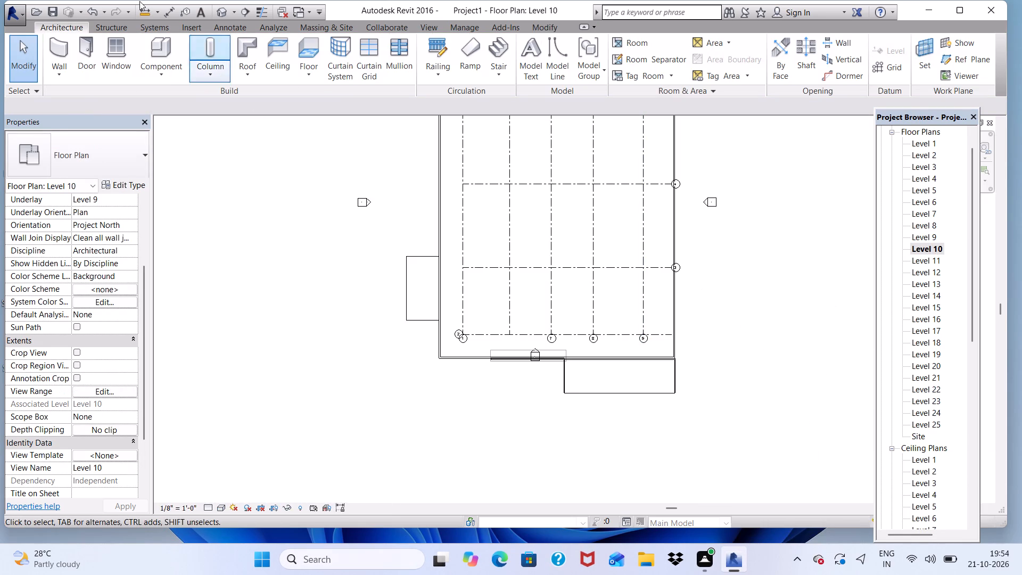
left_click(51, 54)
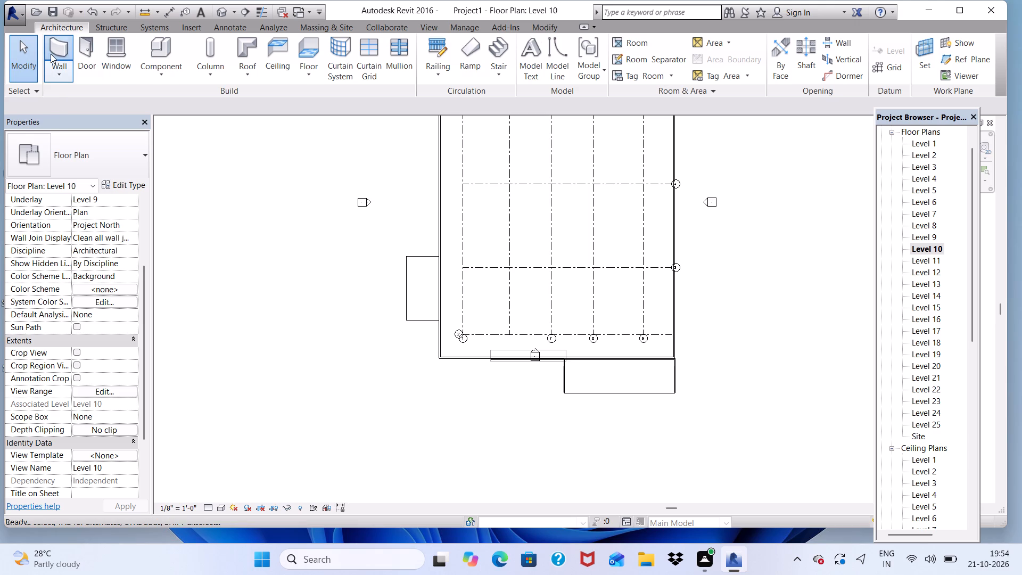
left_click(557, 50)
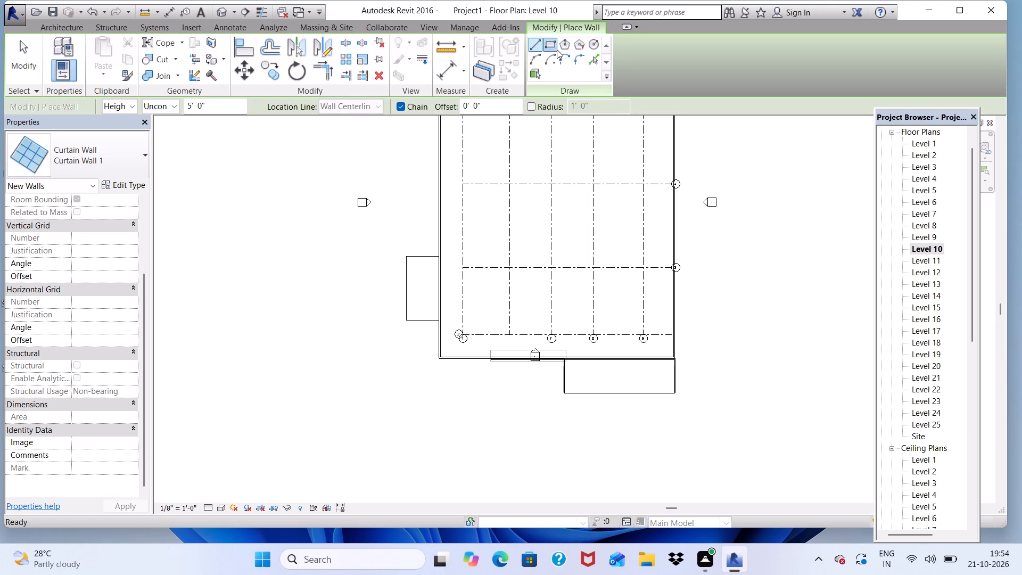
scroll(365, 205, "up", 3)
scroll(437, 311, "up", 2)
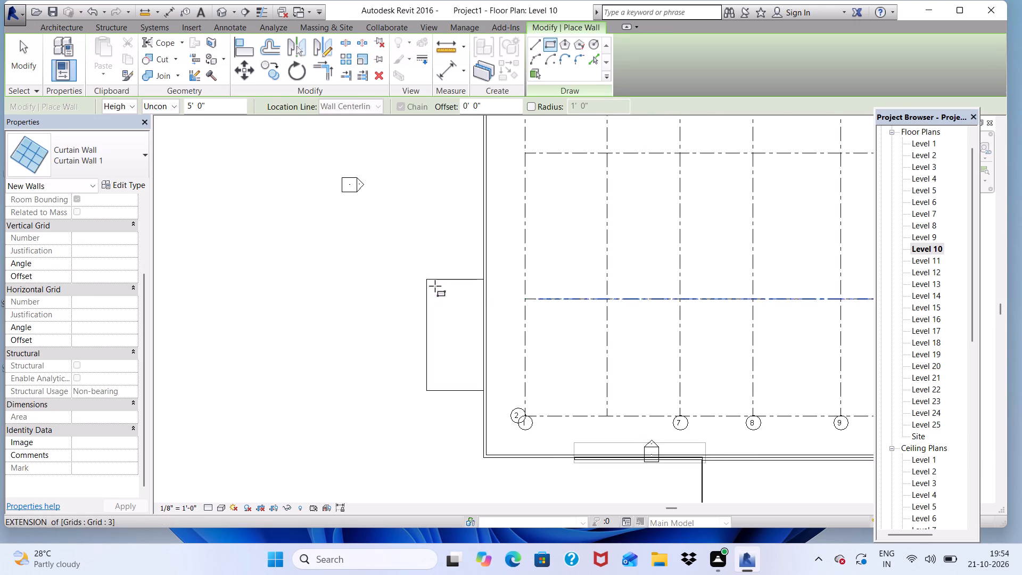
scroll(435, 286, "up", 7)
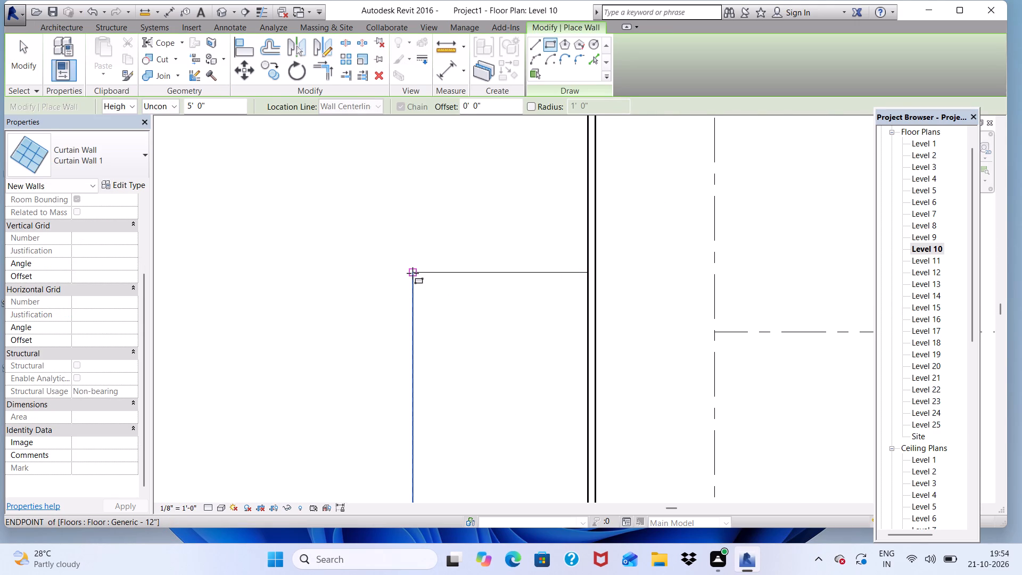
scroll(415, 274, "up", 6)
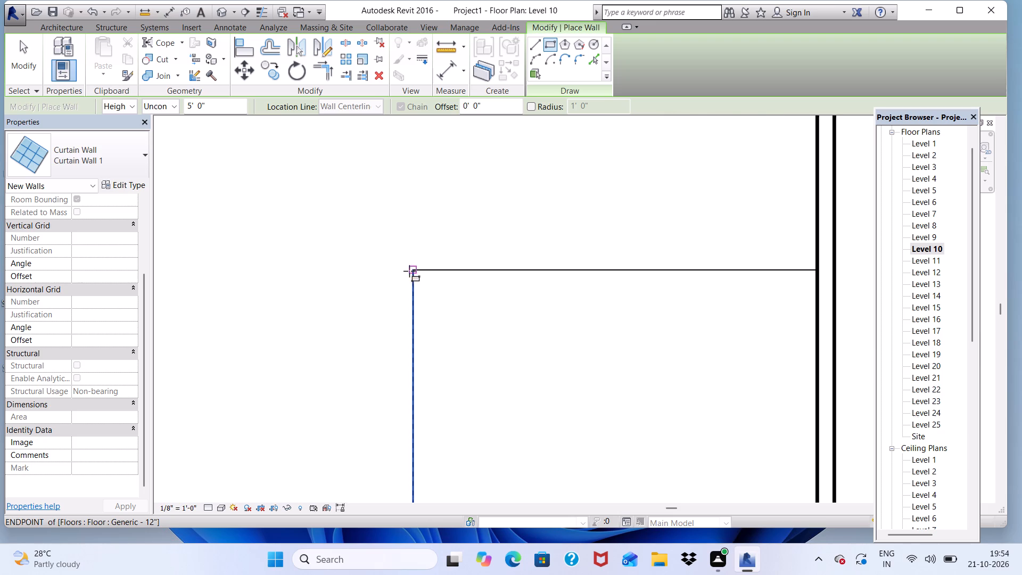
left_click(412, 269)
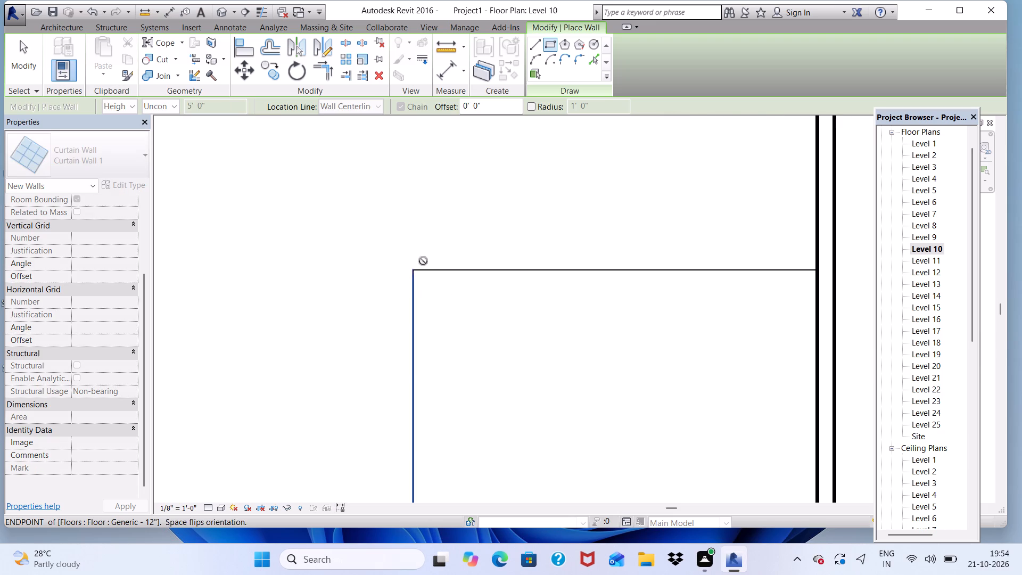
scroll(460, 221, "down", 4)
scroll(553, 146, "down", 9)
scroll(590, 424, "up", 4)
scroll(600, 346, "up", 4)
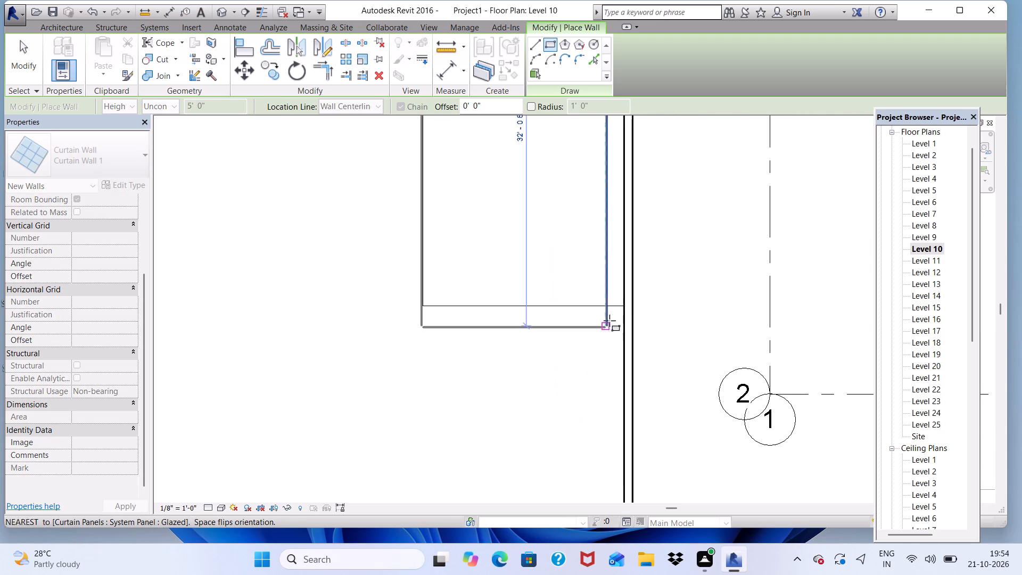
scroll(619, 302, "up", 4)
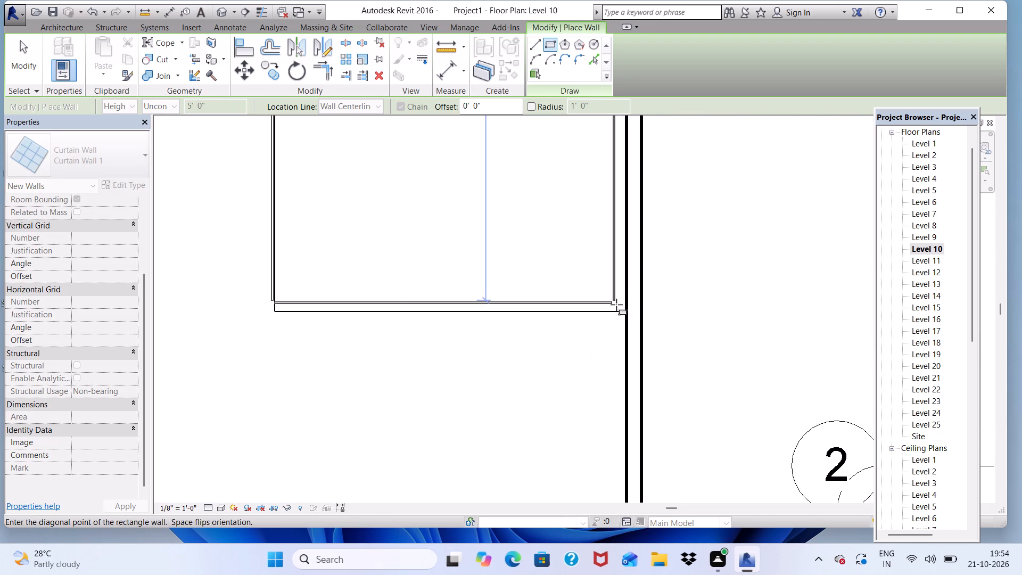
scroll(633, 315, "up", 4)
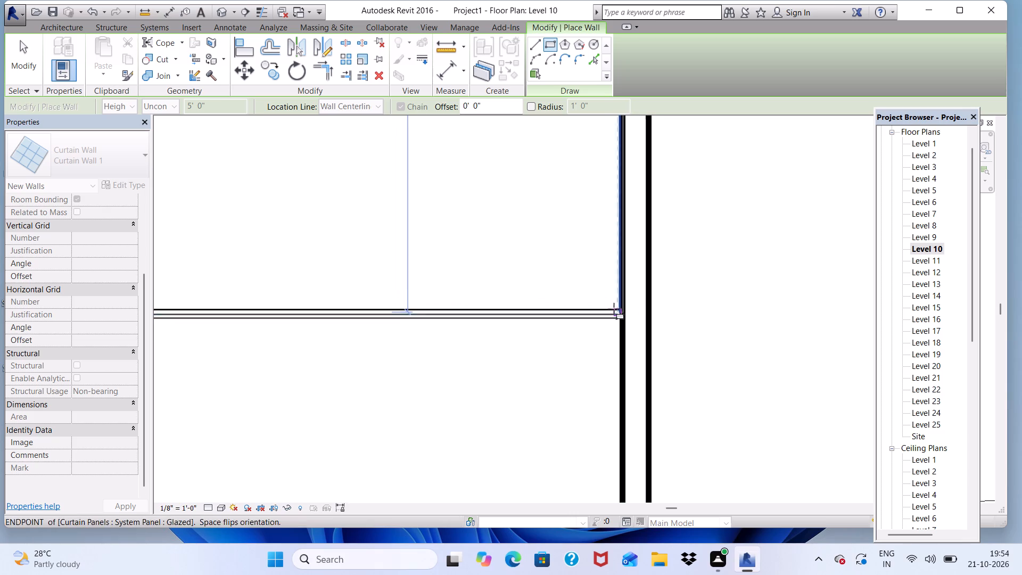
scroll(615, 308, "up", 2)
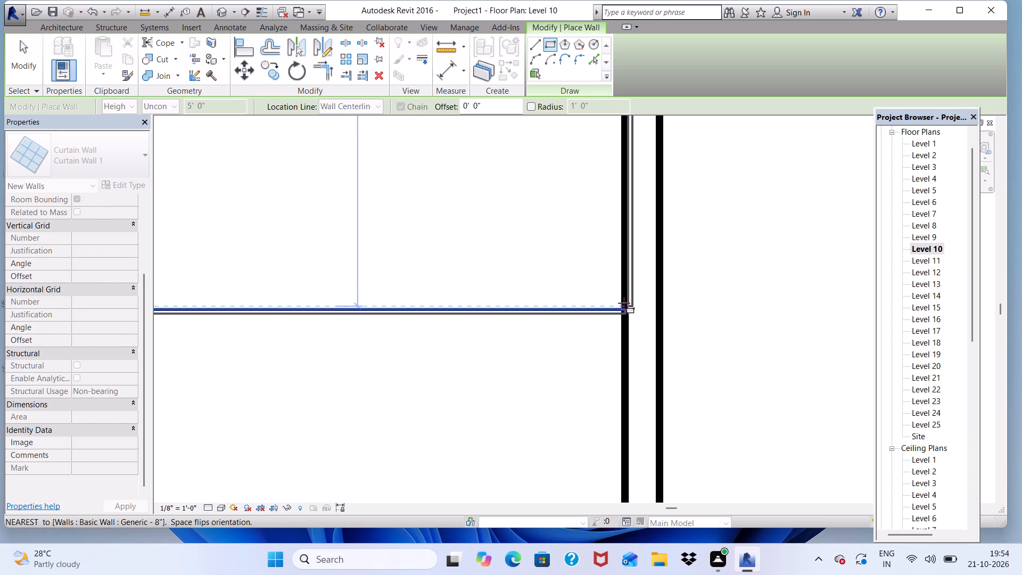
left_click(622, 303)
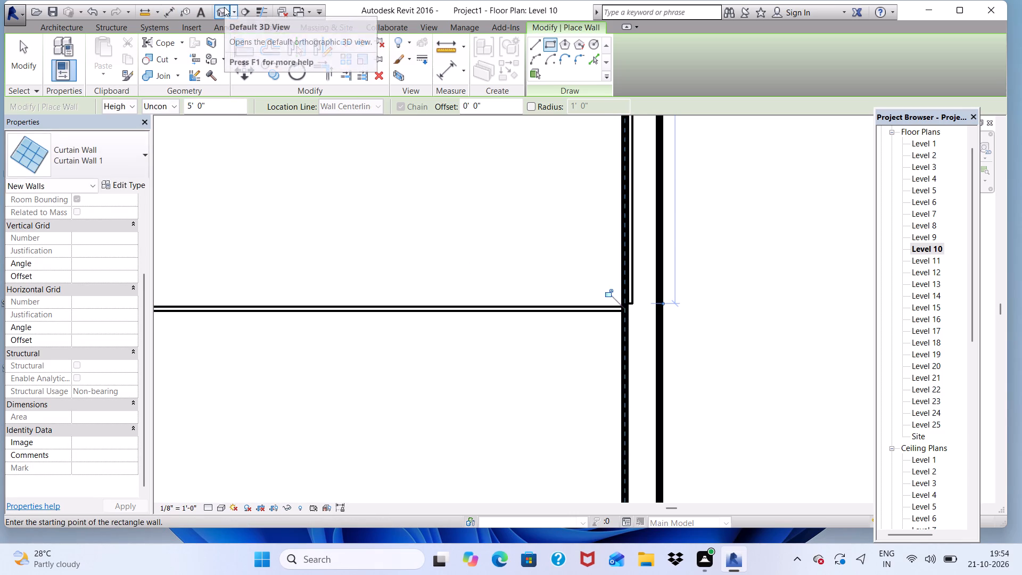
On the Level 12 floor plan, draw a rectangular Curtain Wall 1 enclosure, 5' 0" high, around the west balcony slab.
double_click(919, 272)
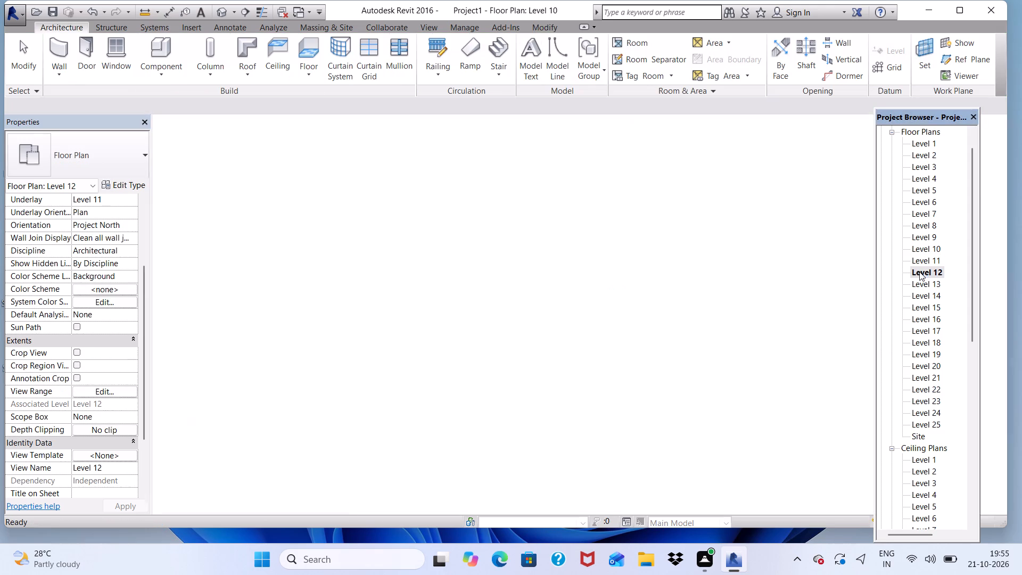
scroll(786, 335, "down", 11)
scroll(798, 294, "up", 4)
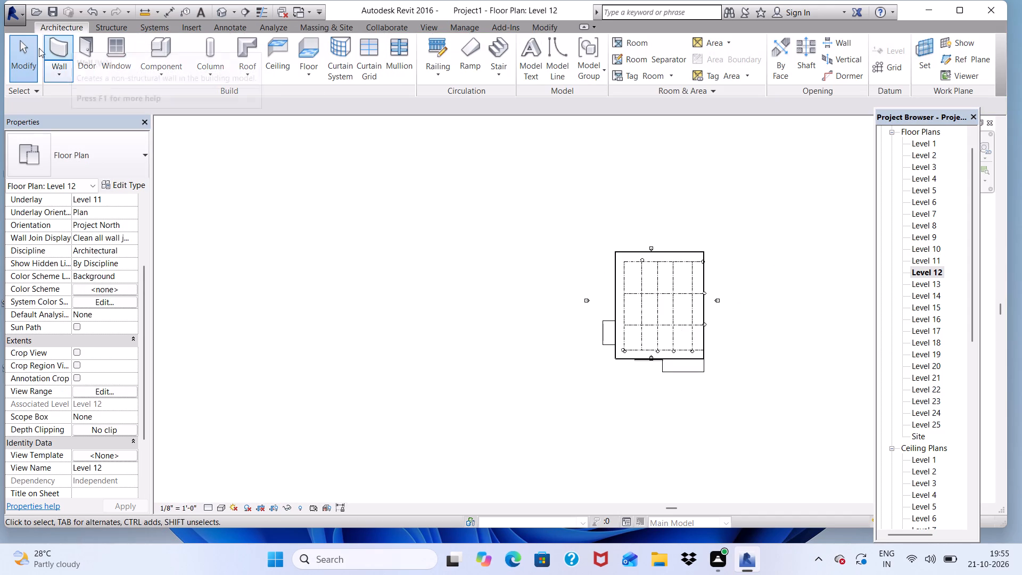
left_click(53, 40)
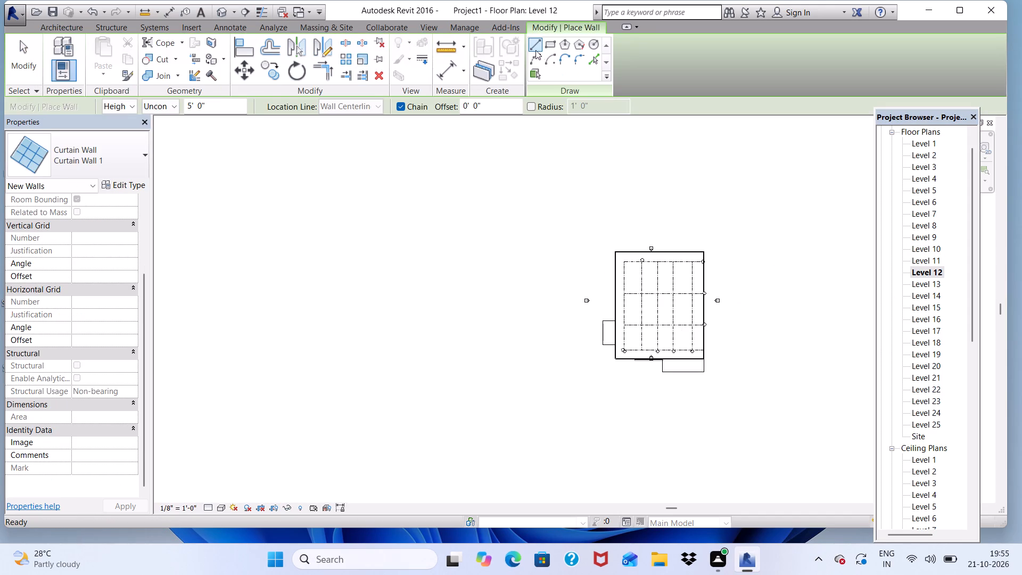
left_click(555, 44)
scroll(648, 379, "up", 13)
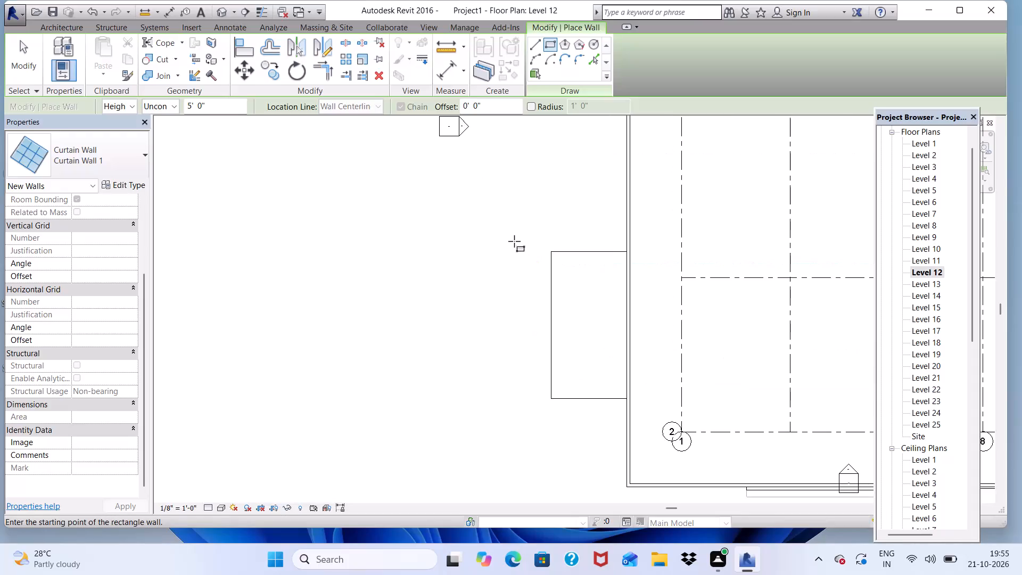
scroll(551, 249, "up", 8)
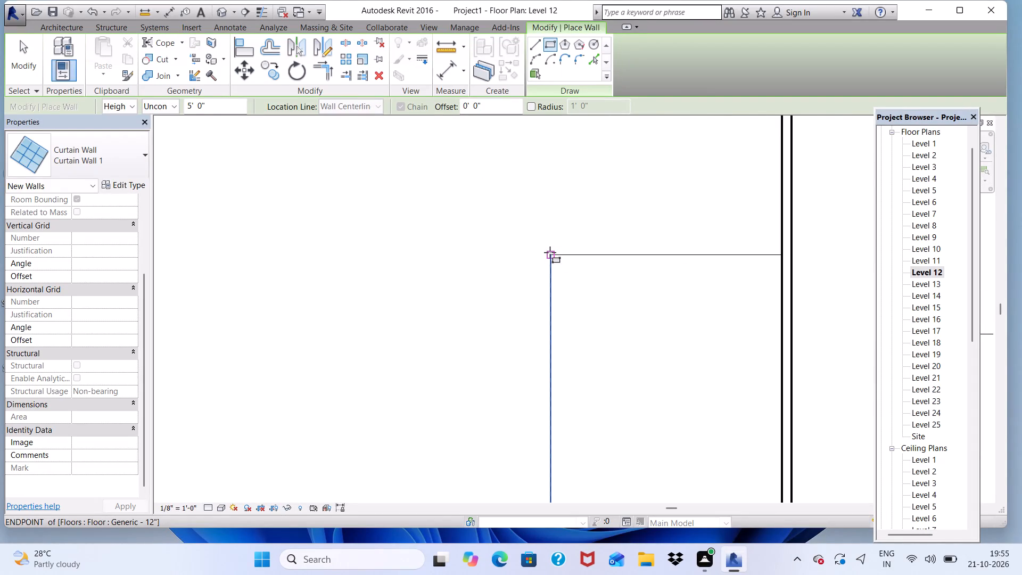
left_click(550, 253)
scroll(550, 253, "down", 6)
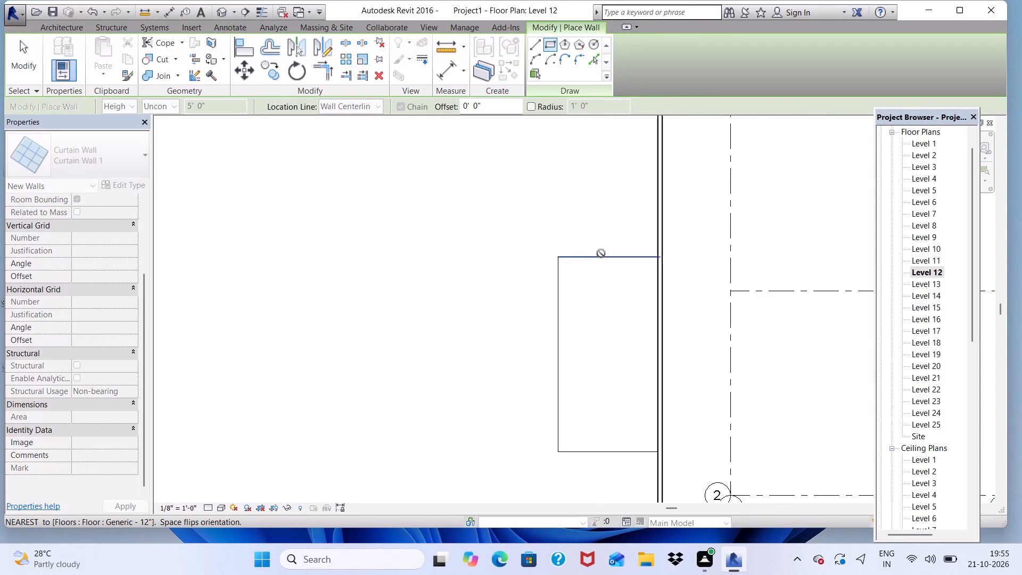
scroll(601, 253, "down", 5)
scroll(611, 388, "up", 5)
scroll(654, 335, "up", 9)
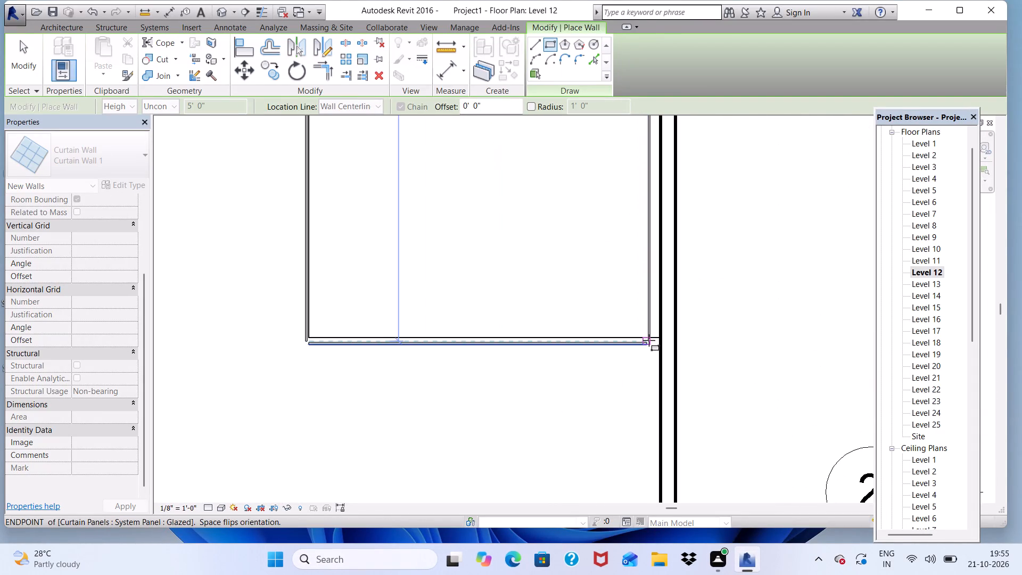
scroll(658, 335, "up", 4)
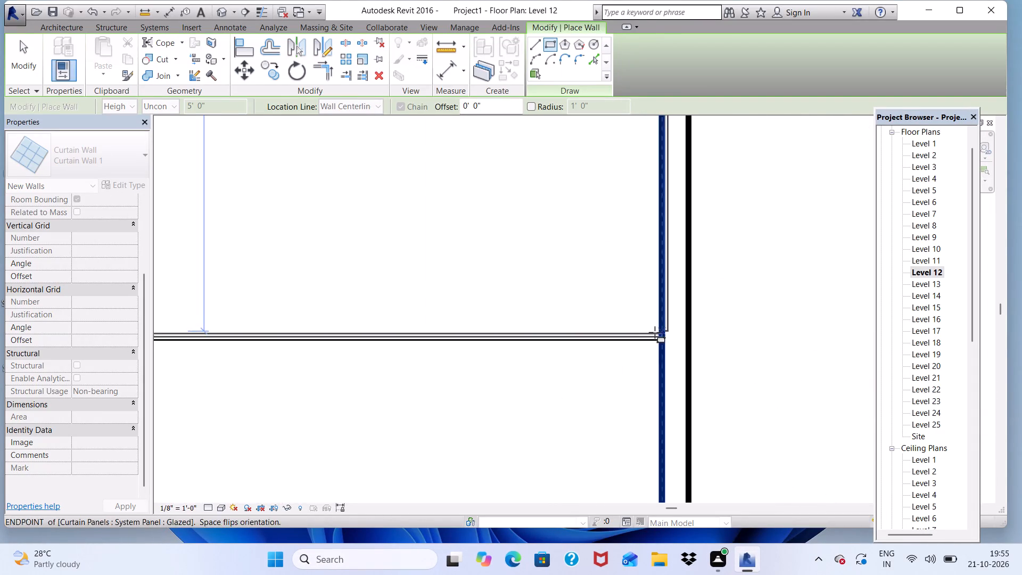
left_click(655, 334)
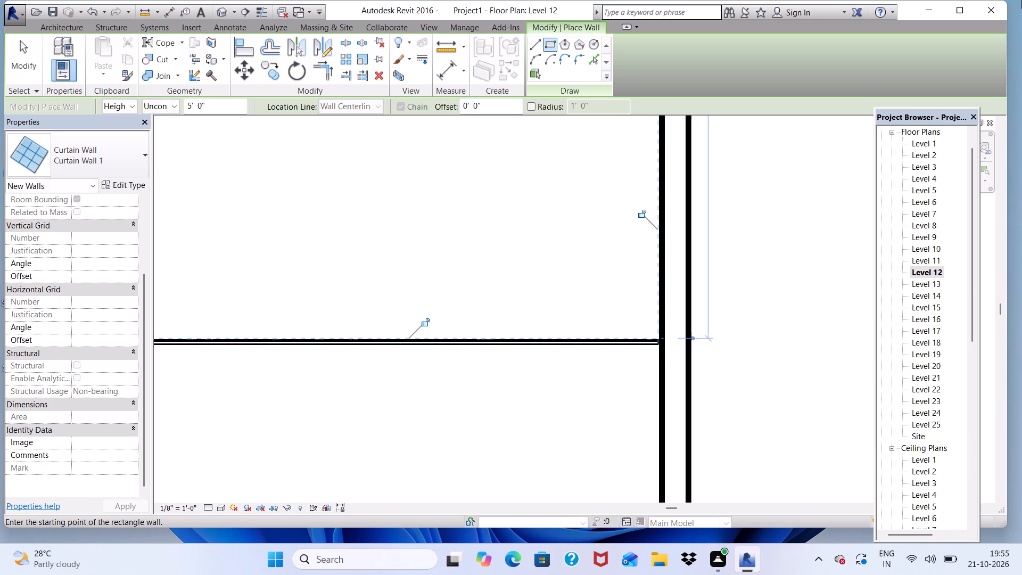
left_click_drag(1015, 451, 826, 404)
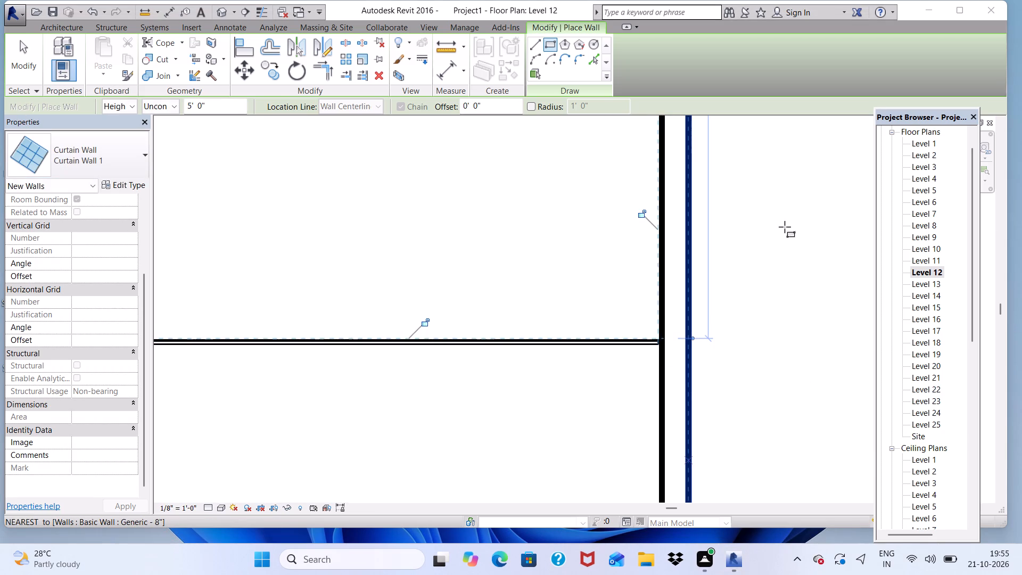
On the Level 14 floor plan, draw a Curtain Wall 1 rectangle, 5' 0" high and about 15' 6" wide, around the west balcony slab; check it in 3D.
double_click(917, 295)
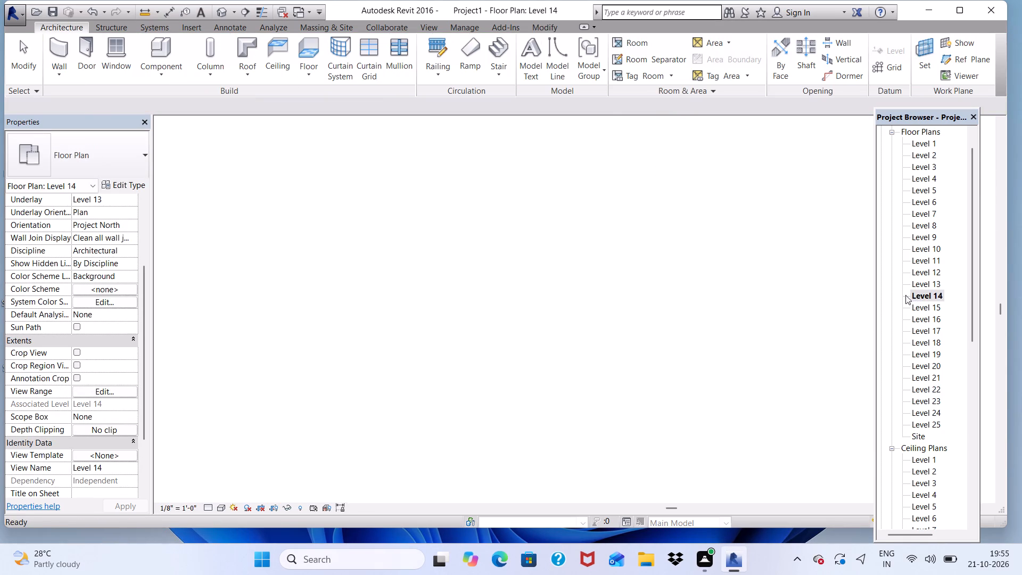
scroll(550, 234, "down", 5)
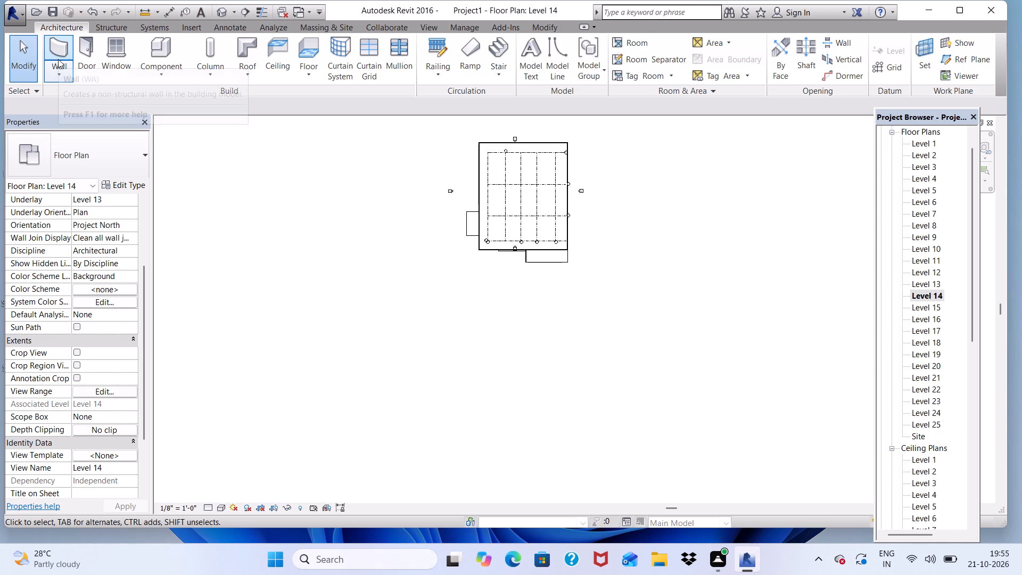
left_click(58, 59)
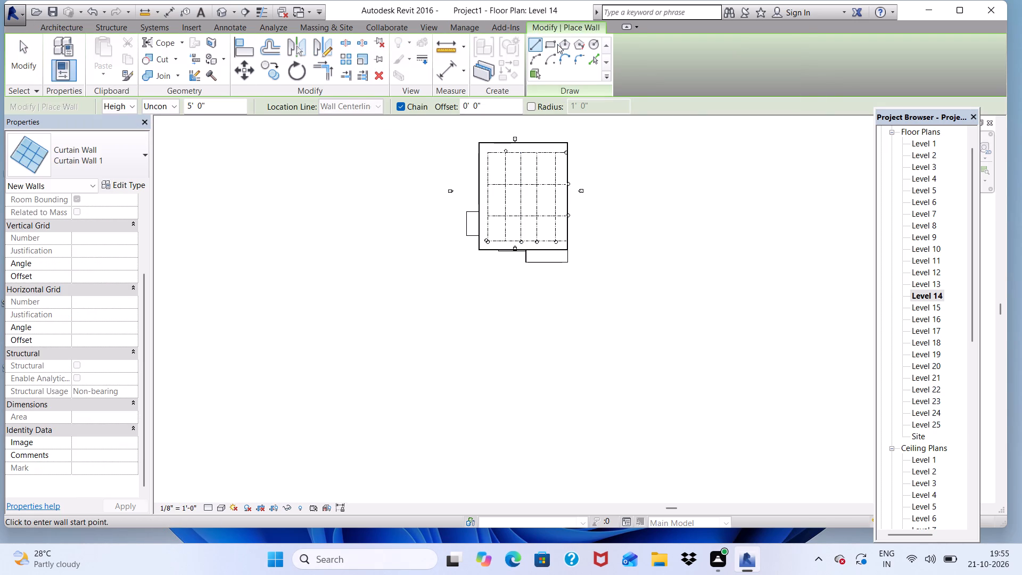
left_click(557, 44)
scroll(466, 199, "up", 14)
scroll(460, 282, "up", 2)
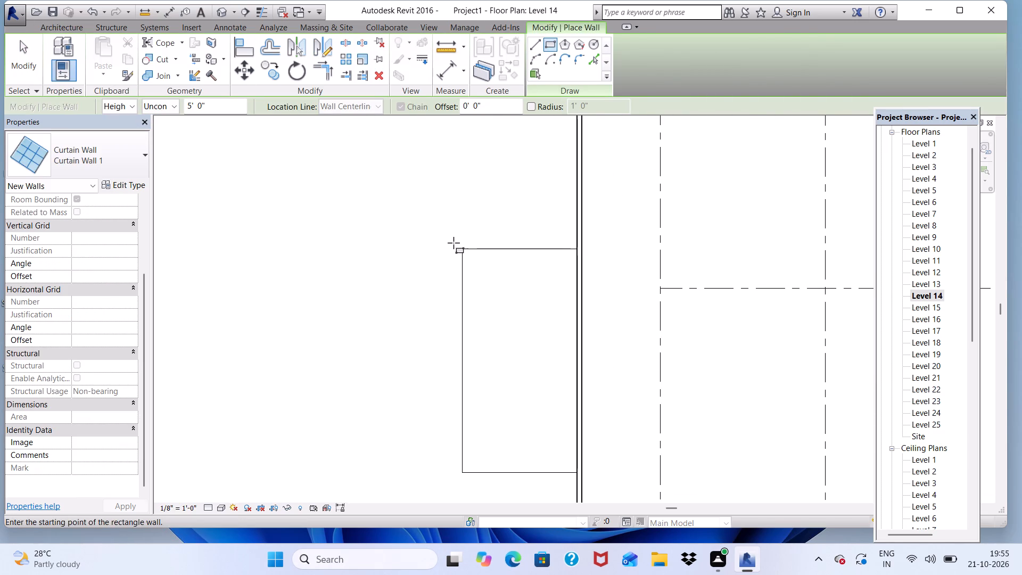
scroll(454, 242, "up", 3)
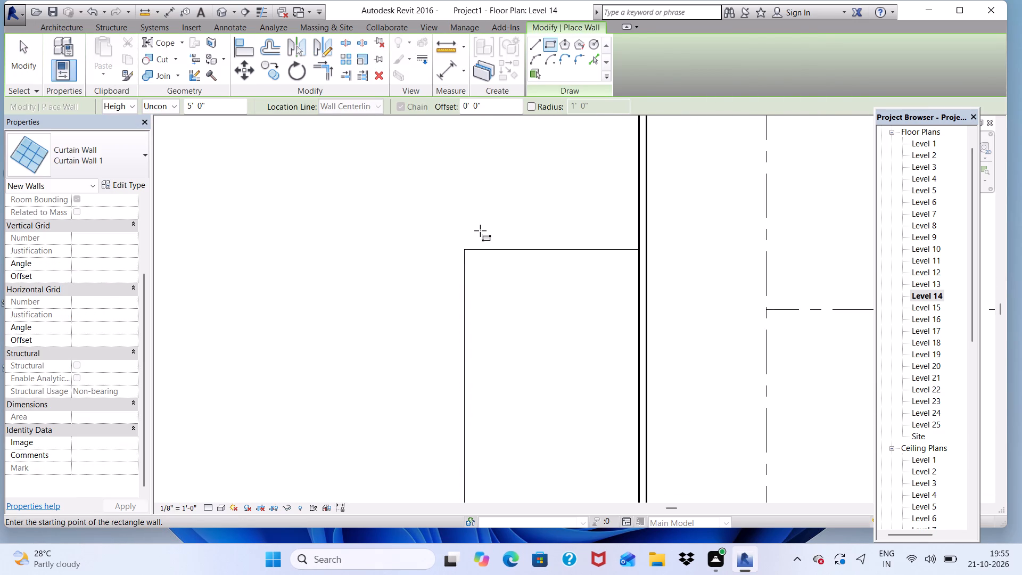
scroll(480, 231, "up", 1)
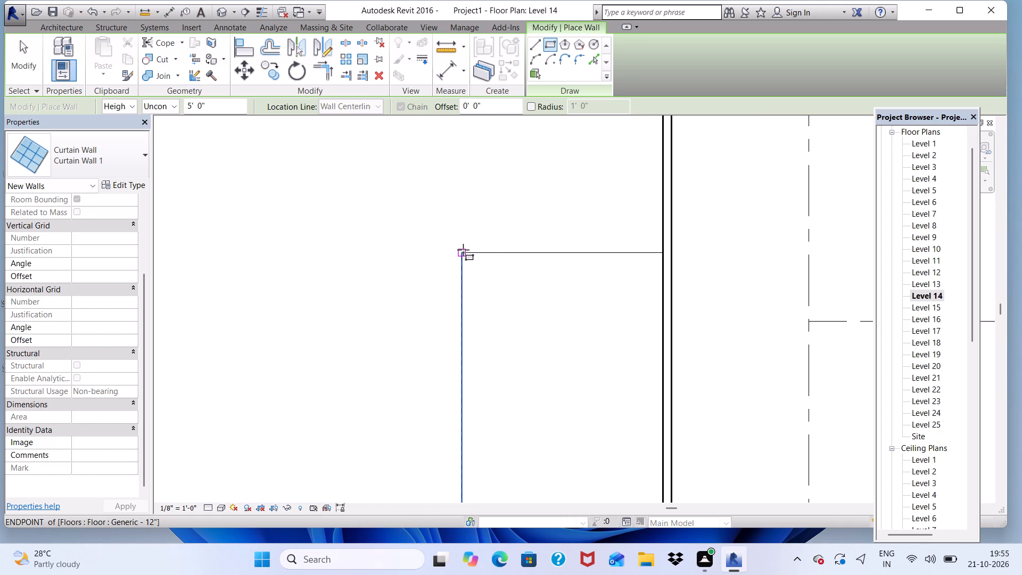
left_click(463, 252)
scroll(491, 238, "down", 6)
scroll(656, 218, "down", 5)
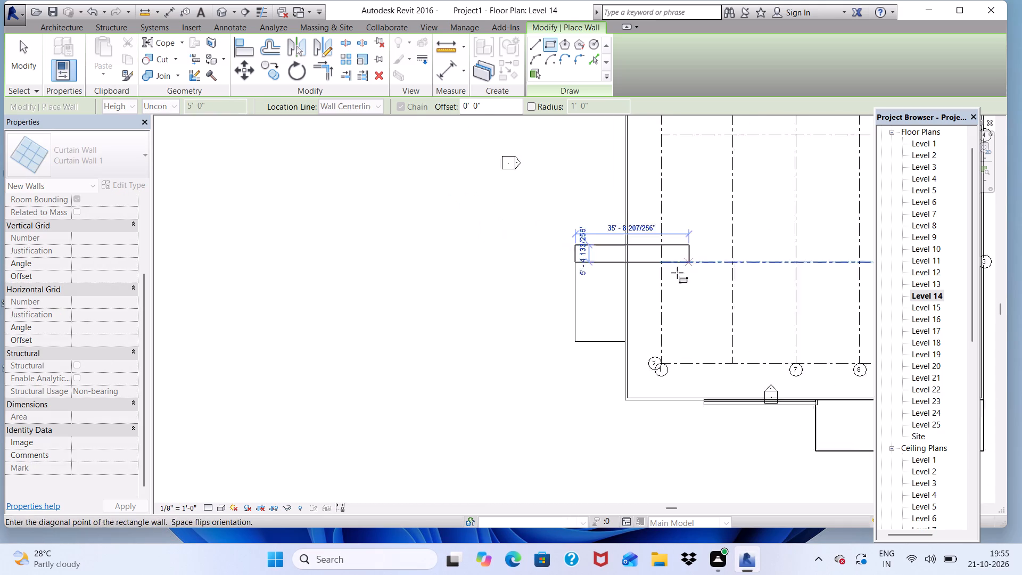
scroll(608, 334, "up", 9)
scroll(684, 328, "up", 5)
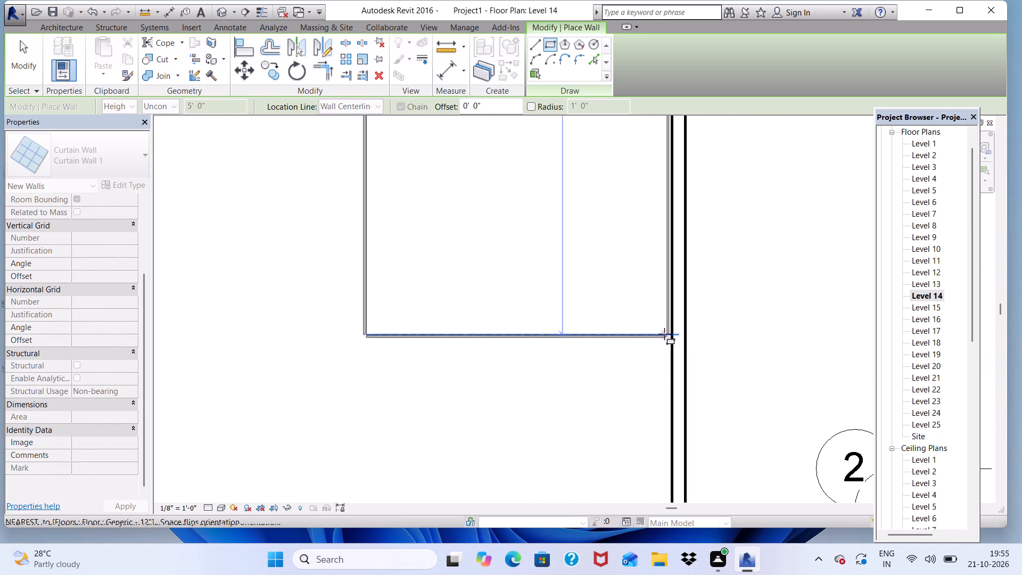
scroll(664, 334, "up", 4)
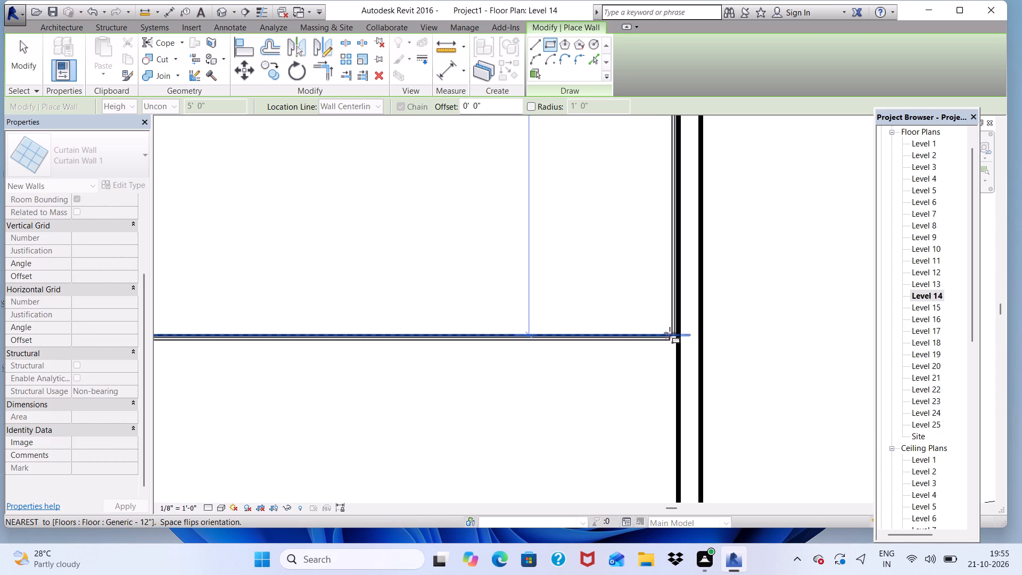
left_click(672, 330)
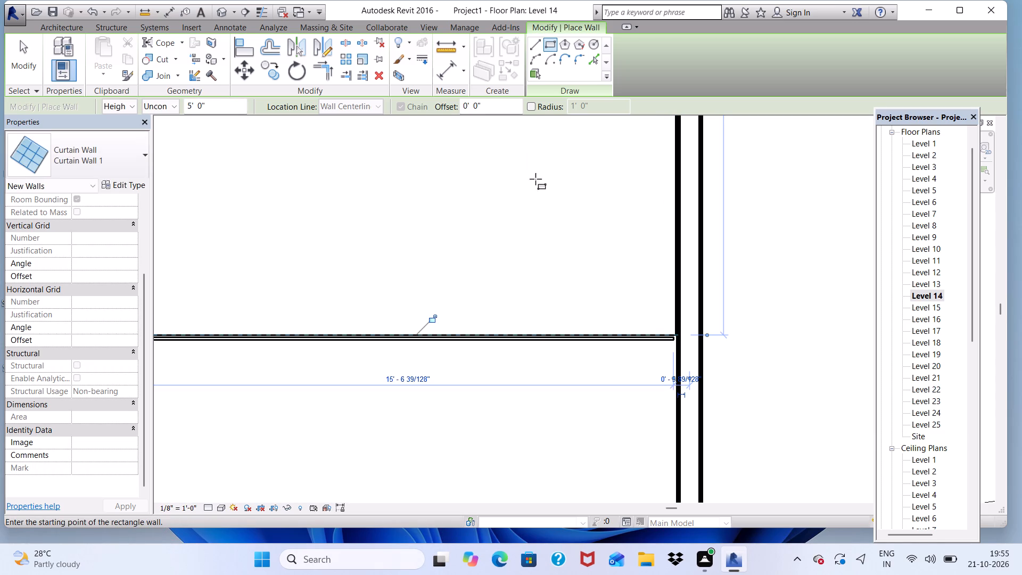
left_click(219, 10)
scroll(492, 377, "down", 4)
scroll(522, 188, "up", 6)
scroll(526, 174, "down", 9)
scroll(513, 240, "up", 4)
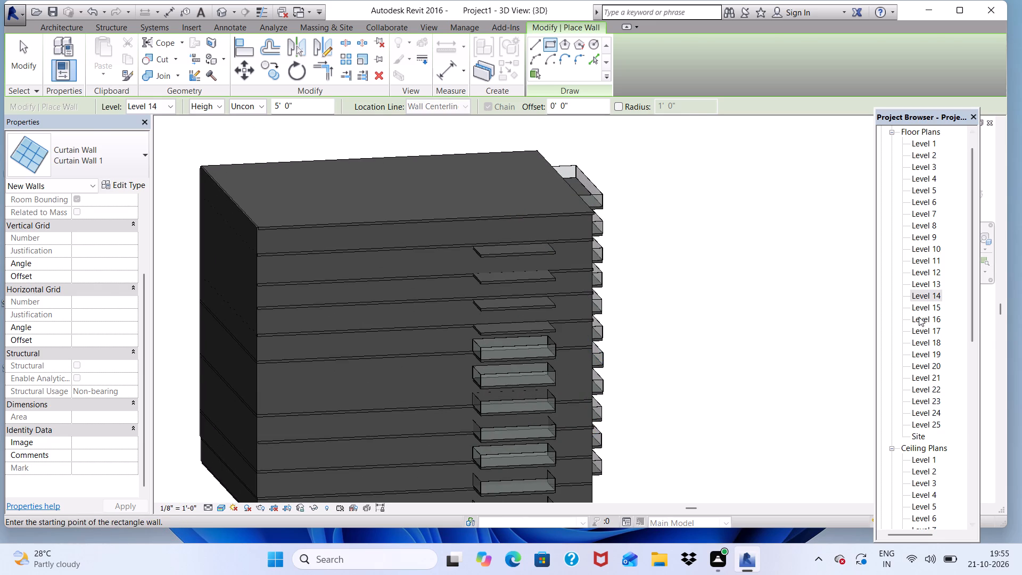
On the Level 16 floor plan, draw a rectangular Curtain Wall 1 enclosure, 5' 0" high, around the west balcony slab.
double_click(919, 317)
scroll(642, 324, "down", 5)
scroll(537, 374, "up", 5)
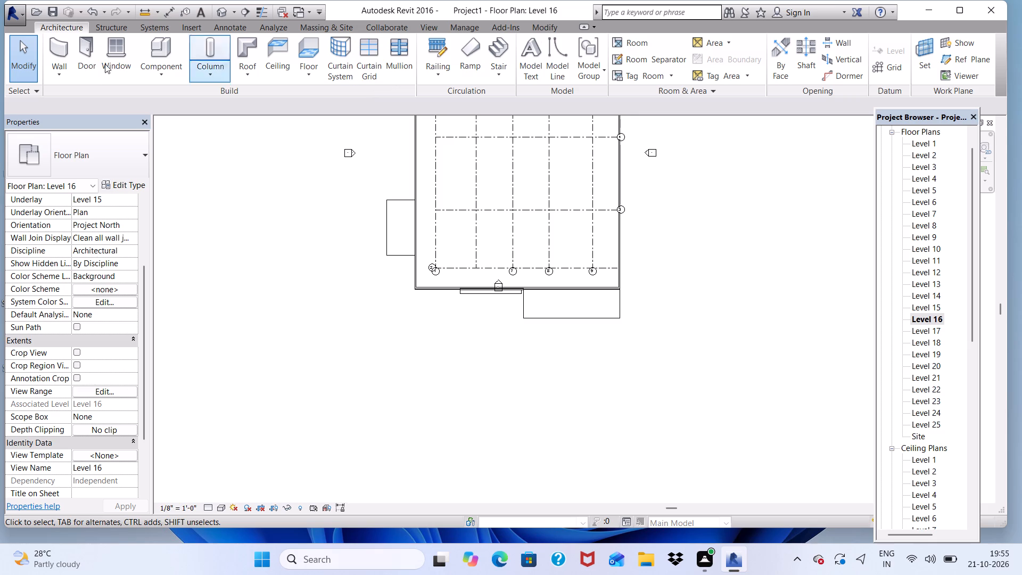
left_click(50, 56)
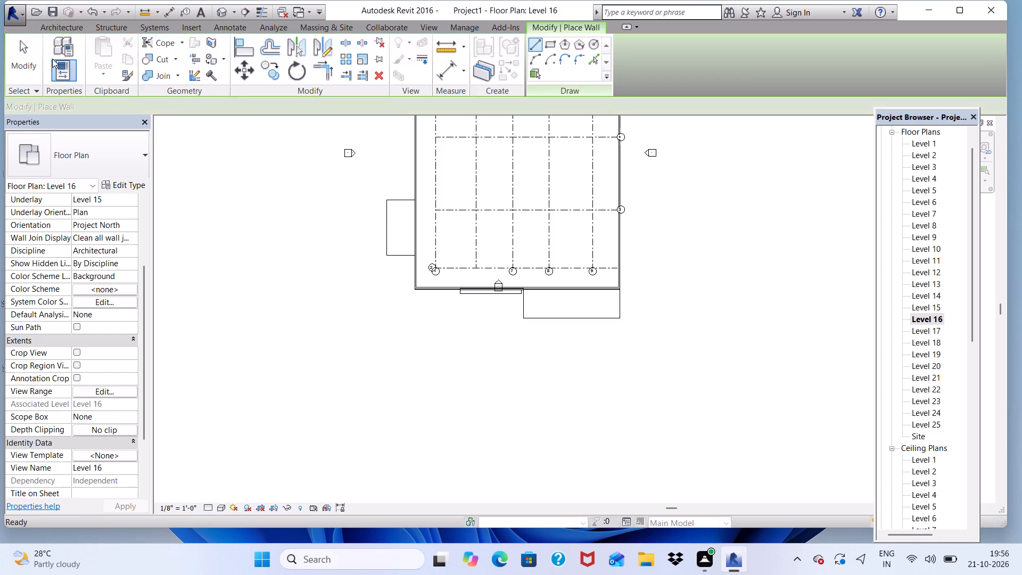
scroll(531, 44, "up", 1)
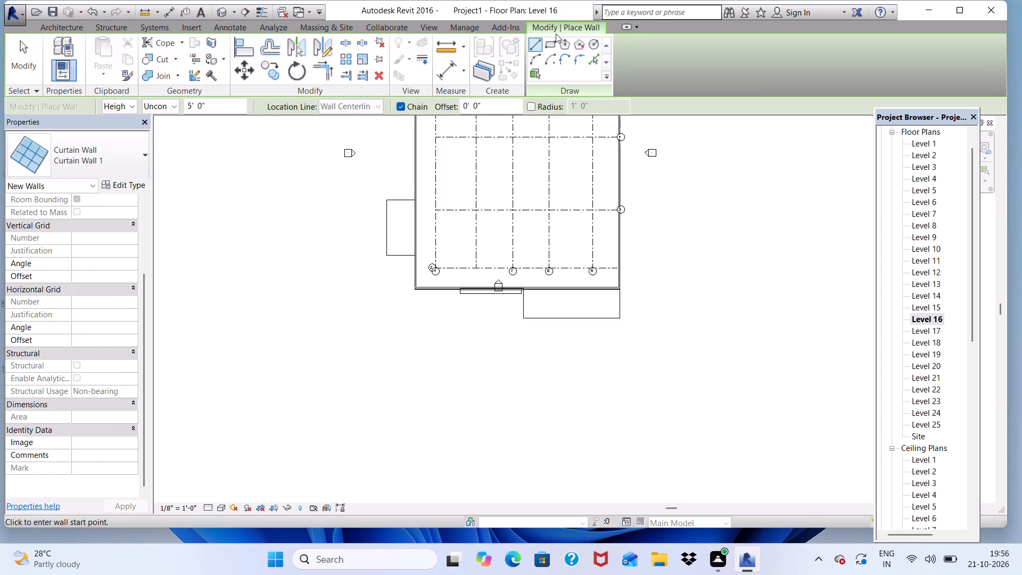
left_click(550, 43)
scroll(424, 262, "up", 4)
scroll(392, 163, "up", 4)
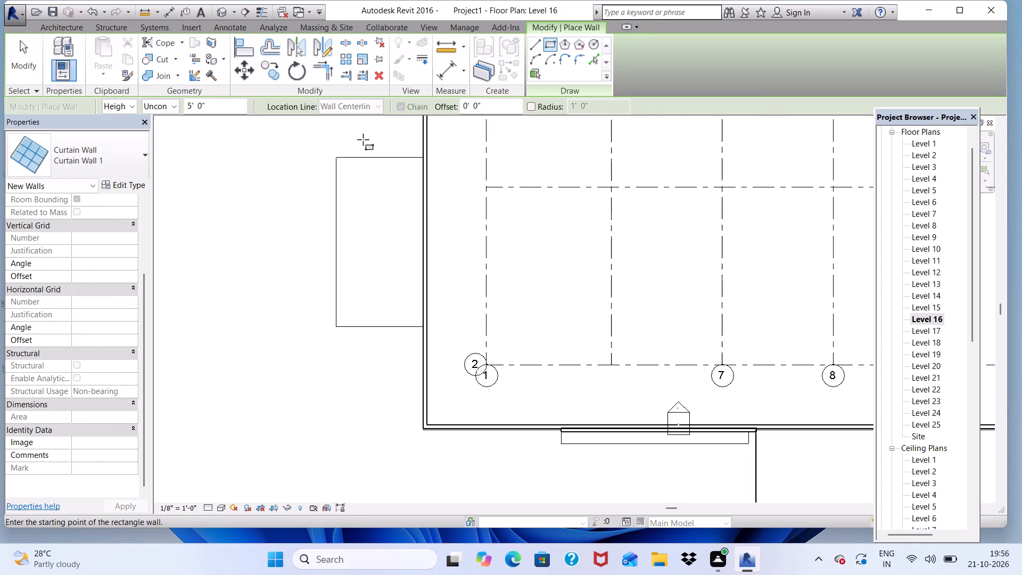
scroll(315, 153, "up", 4)
scroll(366, 176, "up", 3)
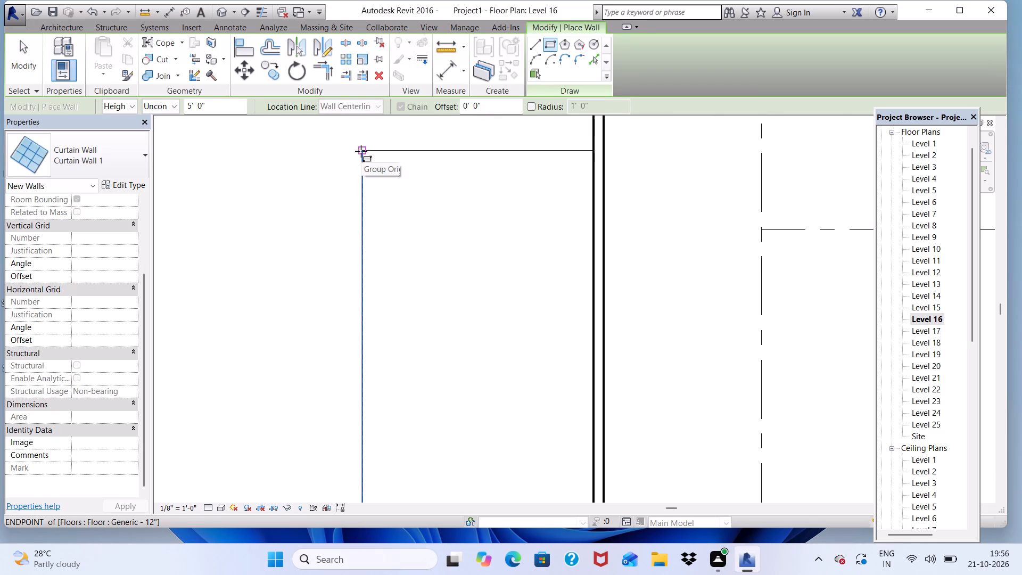
left_click(361, 150)
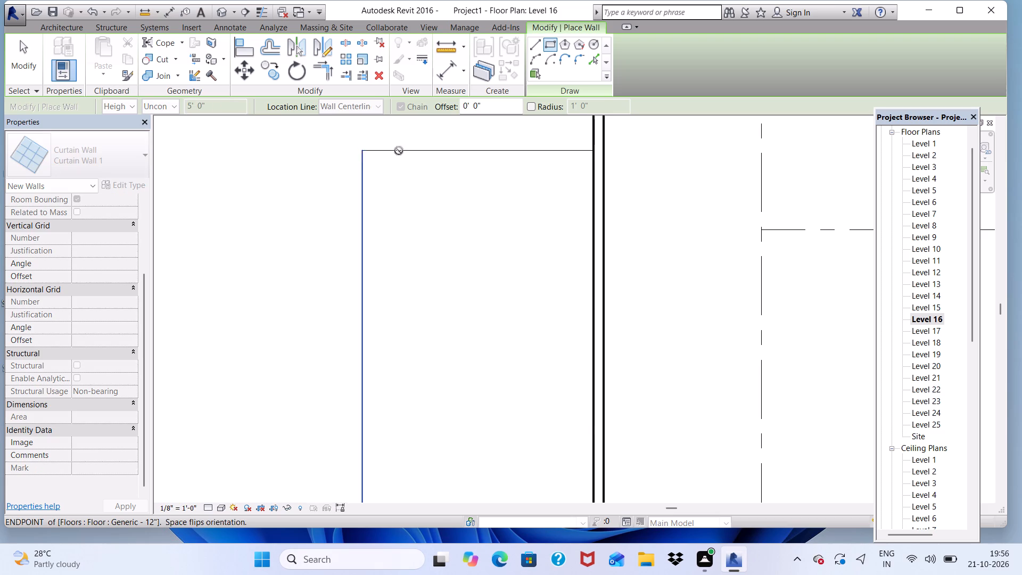
scroll(479, 151, "down", 6)
scroll(521, 341, "up", 7)
scroll(599, 380, "up", 2)
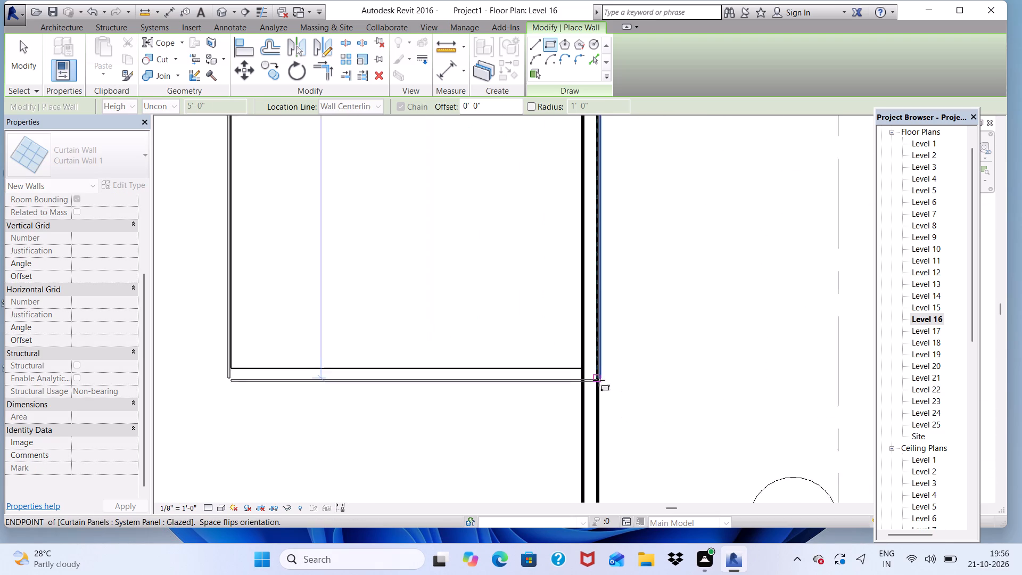
scroll(599, 380, "up", 5)
left_click(570, 358)
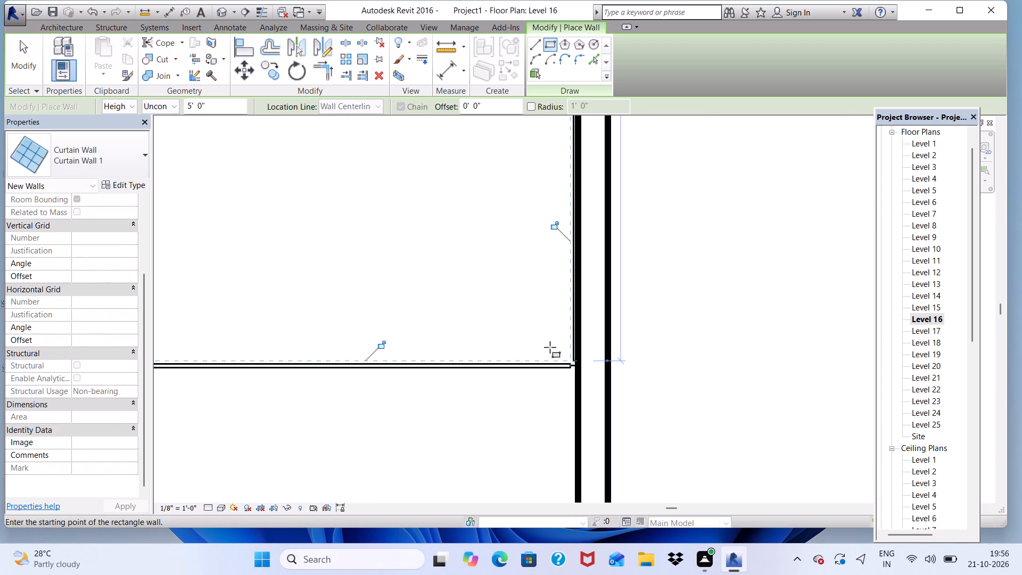
Inspect the stack of west balcony parapets up to Level 16 in the 3D view.
double_click(220, 4)
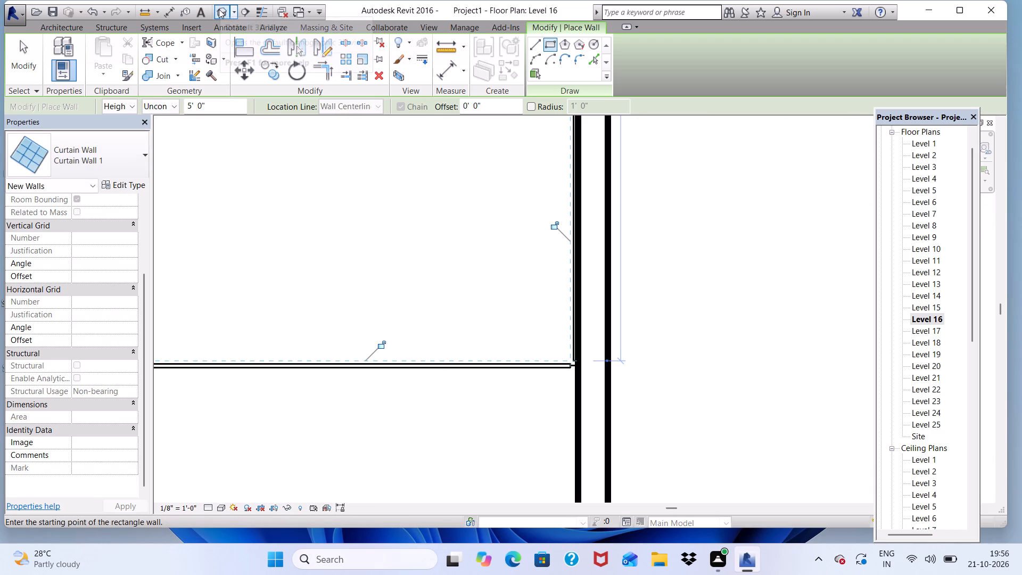
left_click(219, 9)
scroll(619, 289, "down", 3)
scroll(588, 314, "up", 5)
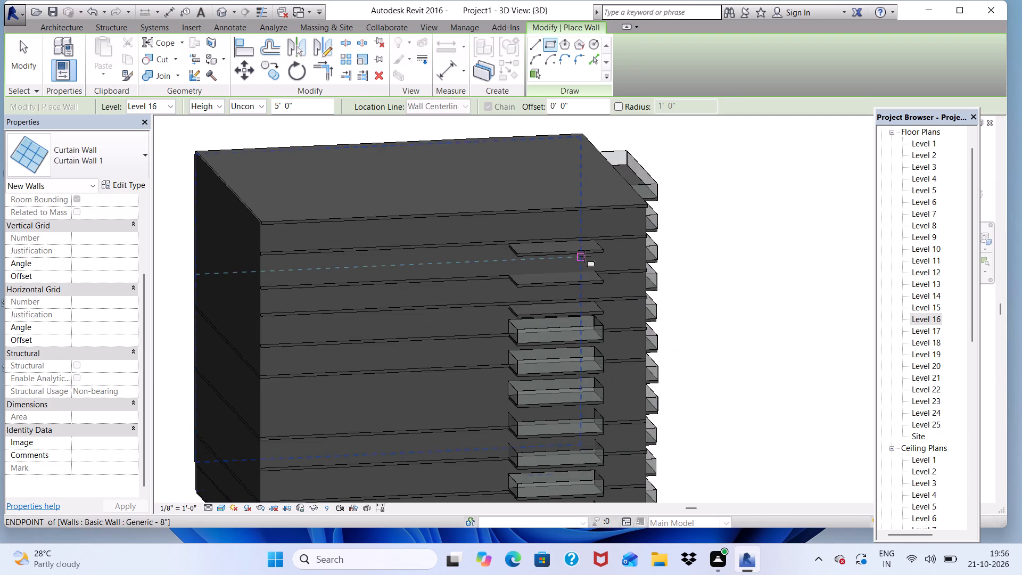
scroll(584, 256, "up", 2)
scroll(520, 168, "up", 2)
scroll(513, 170, "down", 4)
middle_click_drag(534, 360, 528, 210)
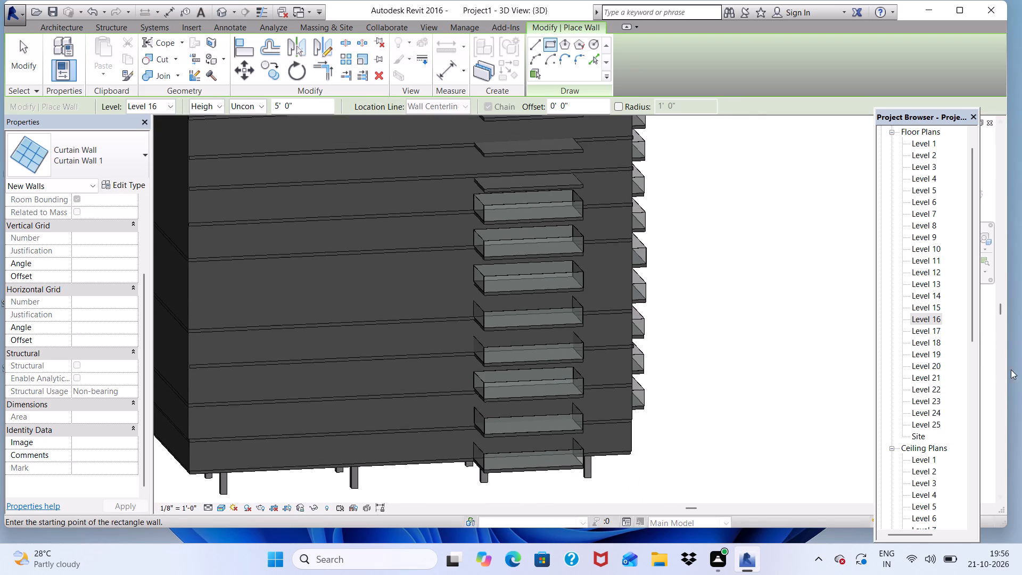
On the Level 18 floor plan, draw a rectangular Curtain Wall 1 enclosure, 5' 0" high, around the west balcony slab.
scroll(996, 359, "up", 3)
double_click(924, 365)
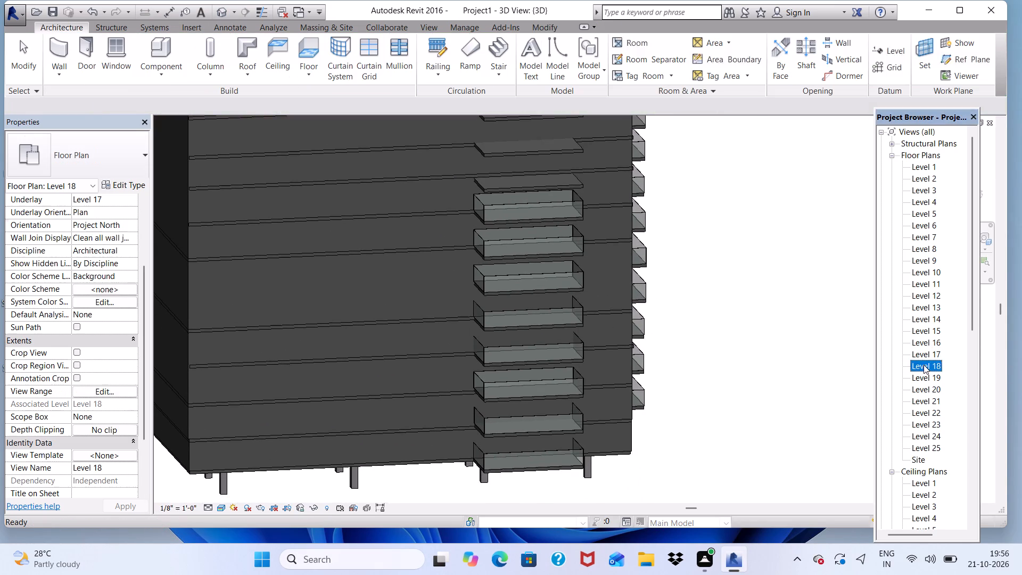
scroll(678, 336, "down", 4)
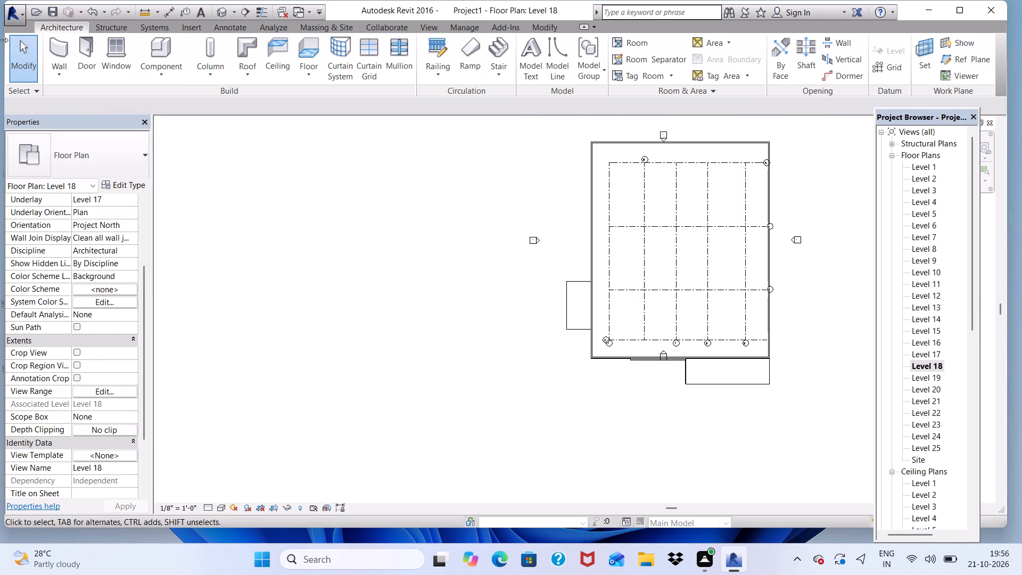
left_click(62, 64)
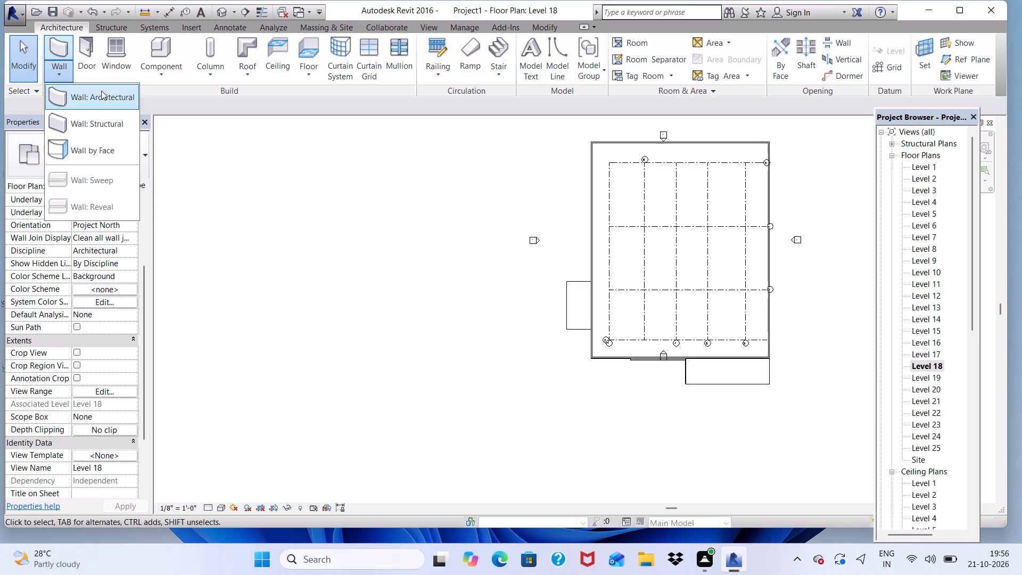
left_click(102, 91)
scroll(611, 285, "up", 6)
scroll(525, 288, "up", 4)
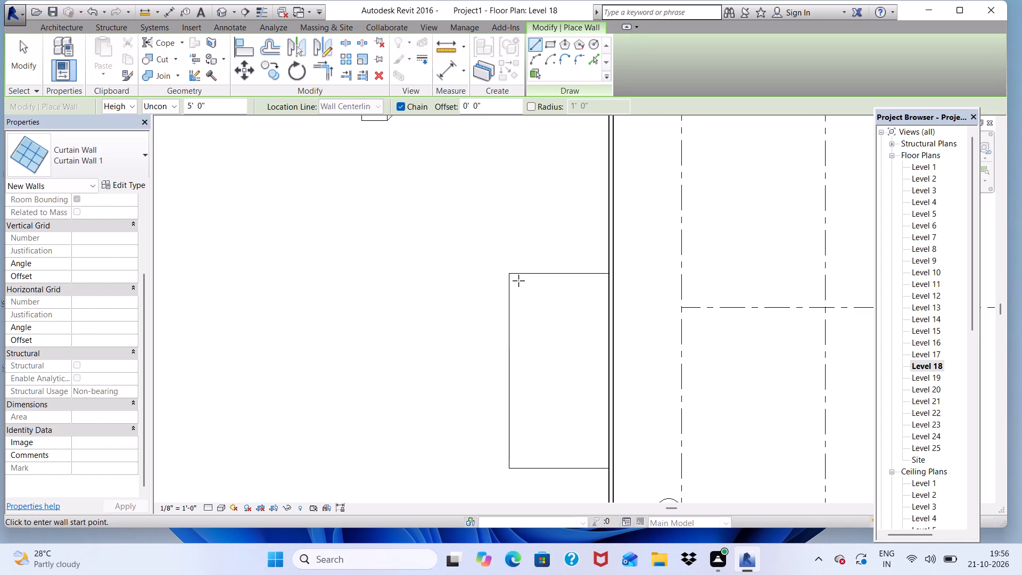
left_click(508, 273)
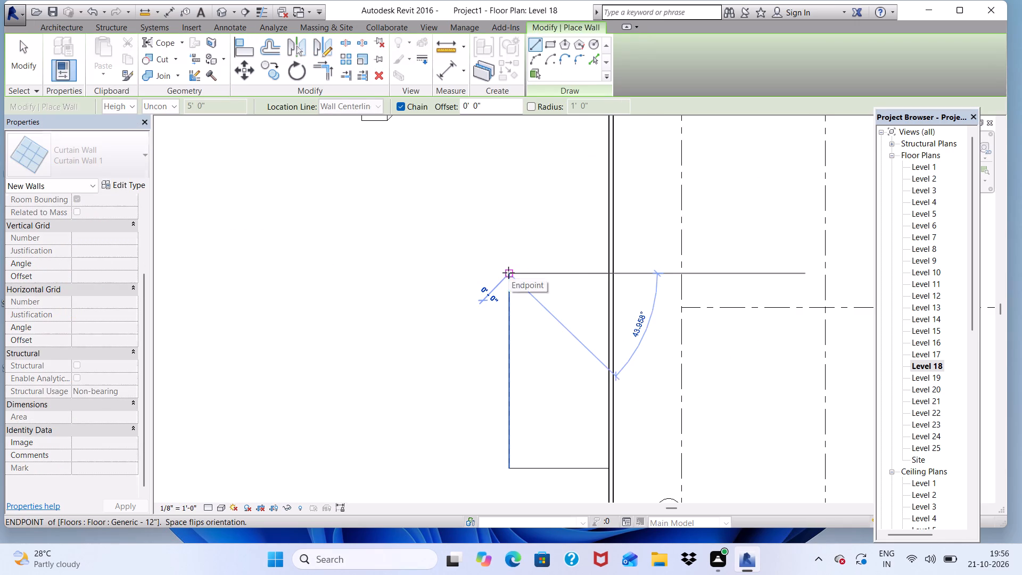
left_click(548, 42)
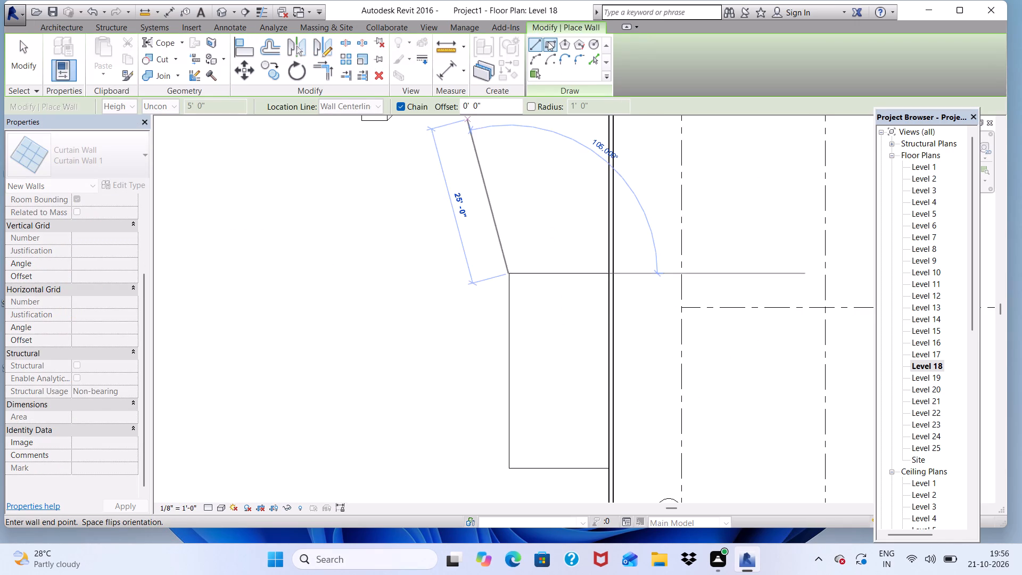
left_click(508, 273)
scroll(602, 280, "down", 3)
scroll(590, 398, "up", 2)
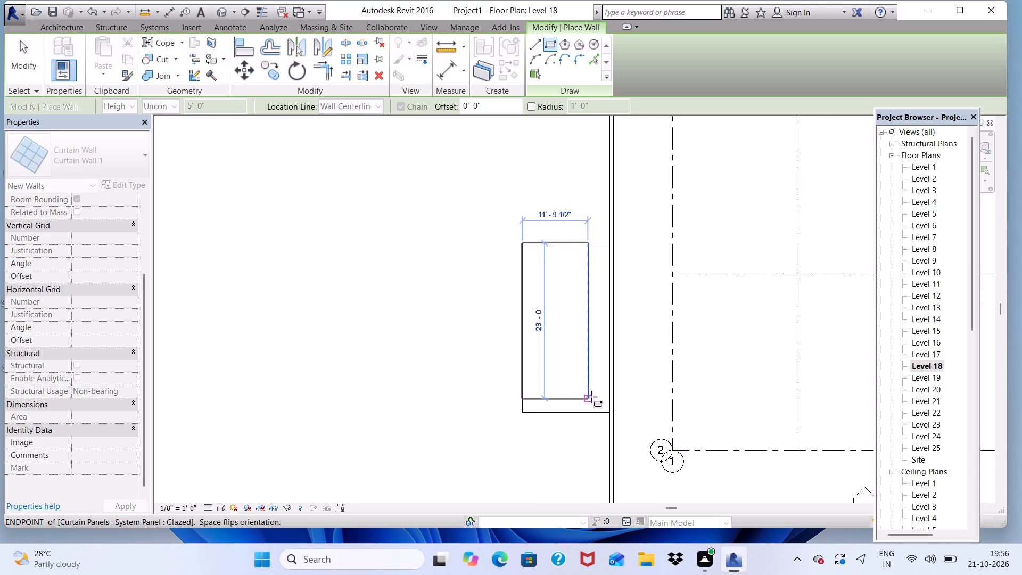
scroll(591, 397, "up", 16)
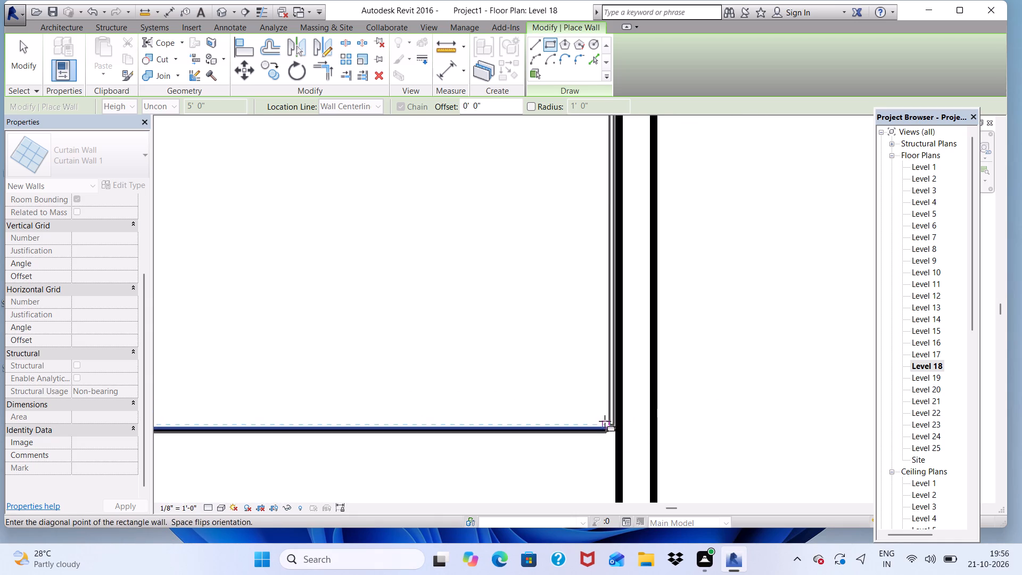
left_click(604, 421)
scroll(620, 376, "down", 10)
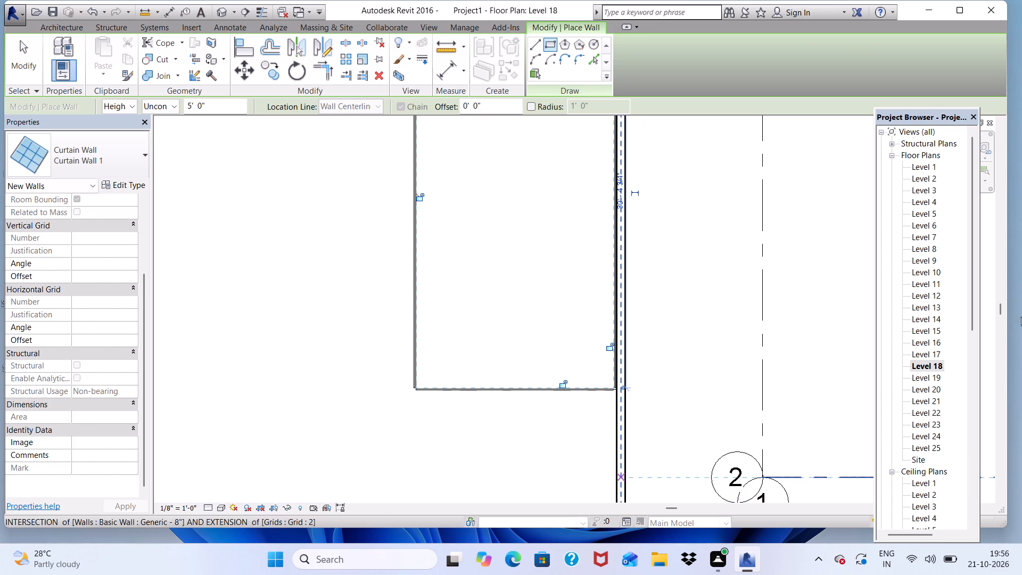
On the Level 20 floor plan, draw a rectangular Curtain Wall 1 enclosure, 5' 0" high, around the west balcony slab.
double_click(918, 388)
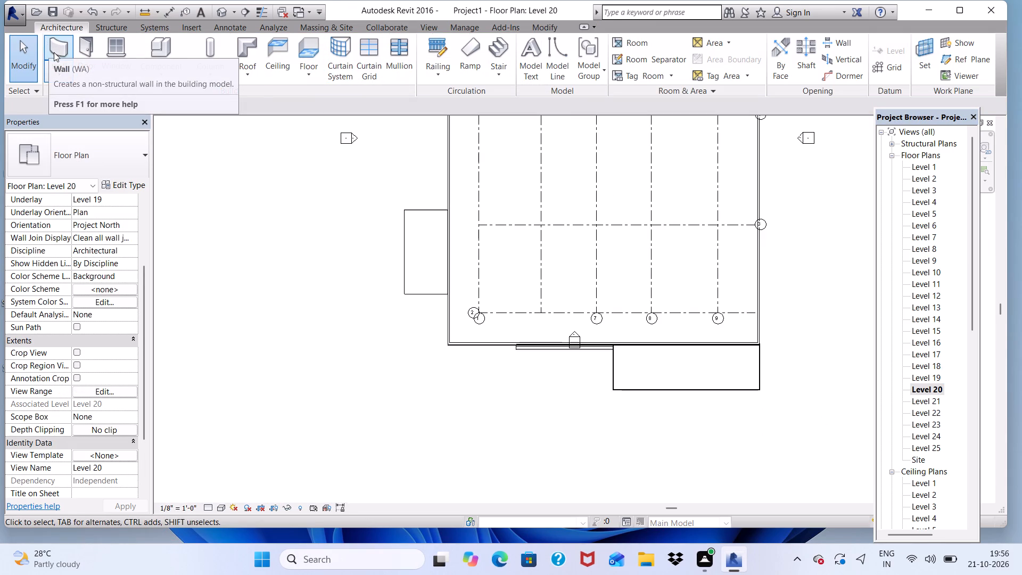
left_click_drag(54, 52, 0, 226)
right_click_drag(0, 237, 0, 281)
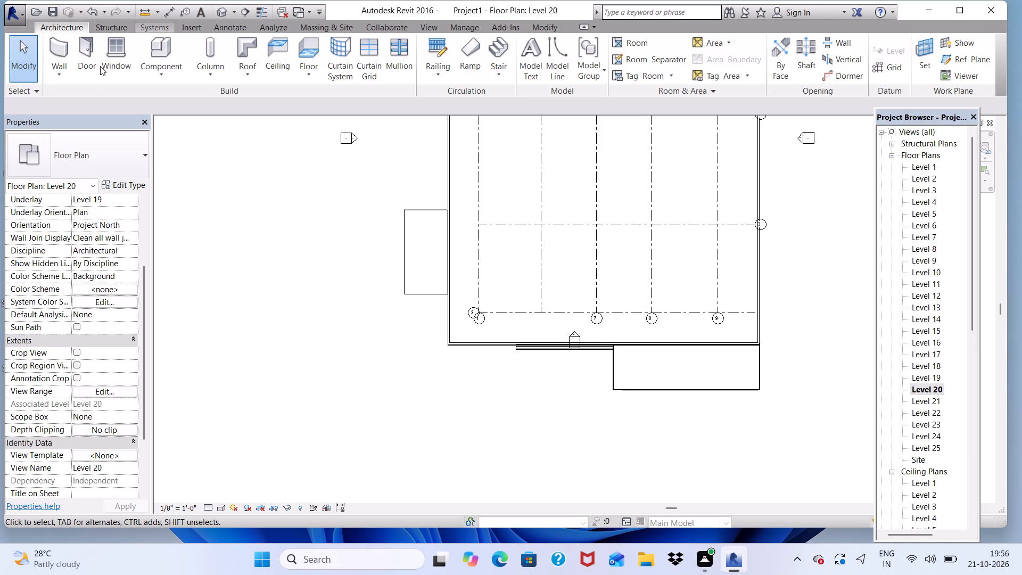
left_click(53, 43)
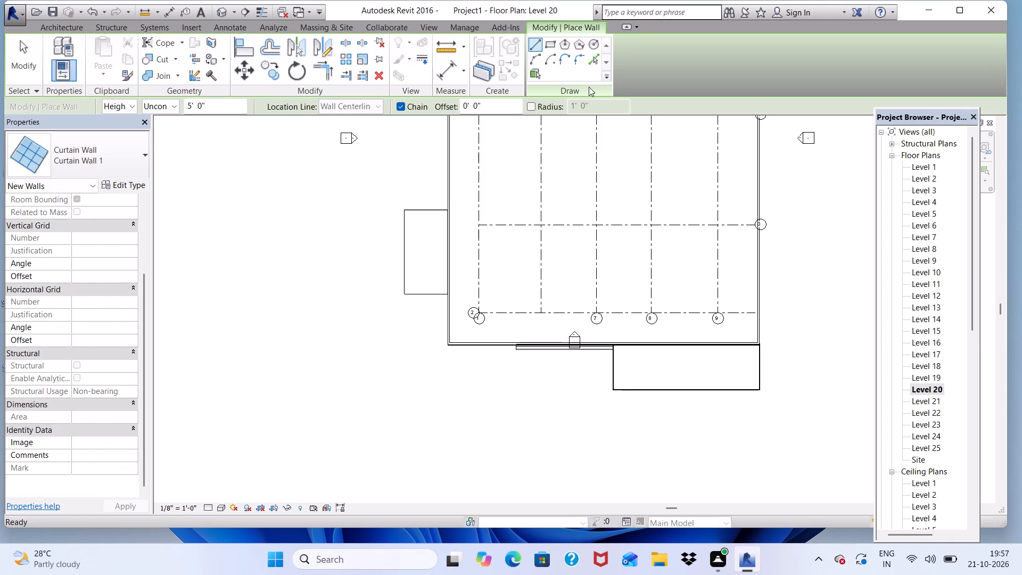
left_click(550, 45)
scroll(366, 205, "up", 4)
scroll(427, 218, "up", 4)
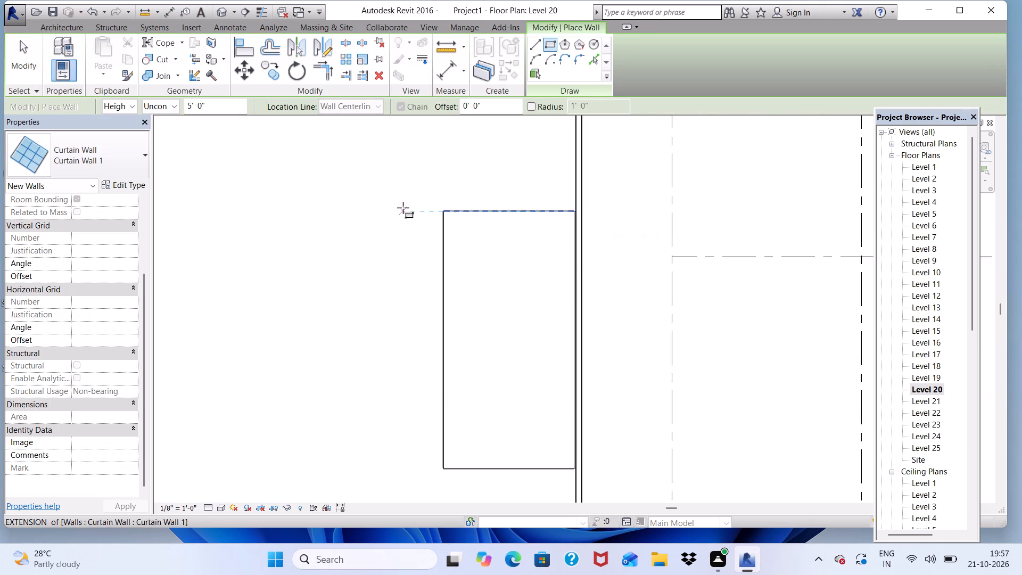
scroll(414, 213, "down", 1)
scroll(447, 199, "up", 3)
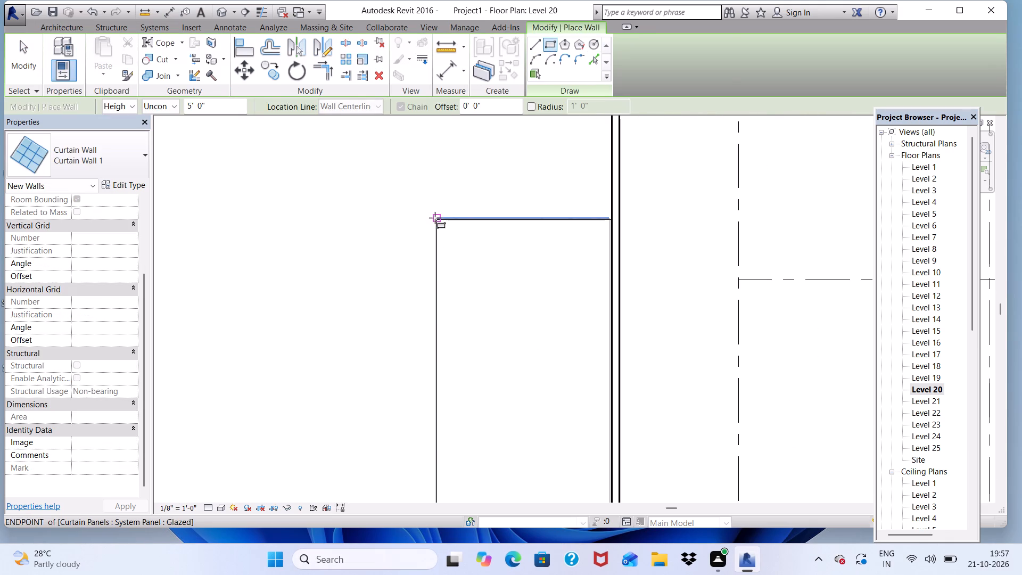
left_click(435, 219)
scroll(549, 170, "down", 7)
scroll(589, 341, "up", 9)
scroll(595, 350, "down", 1)
scroll(602, 362, "up", 9)
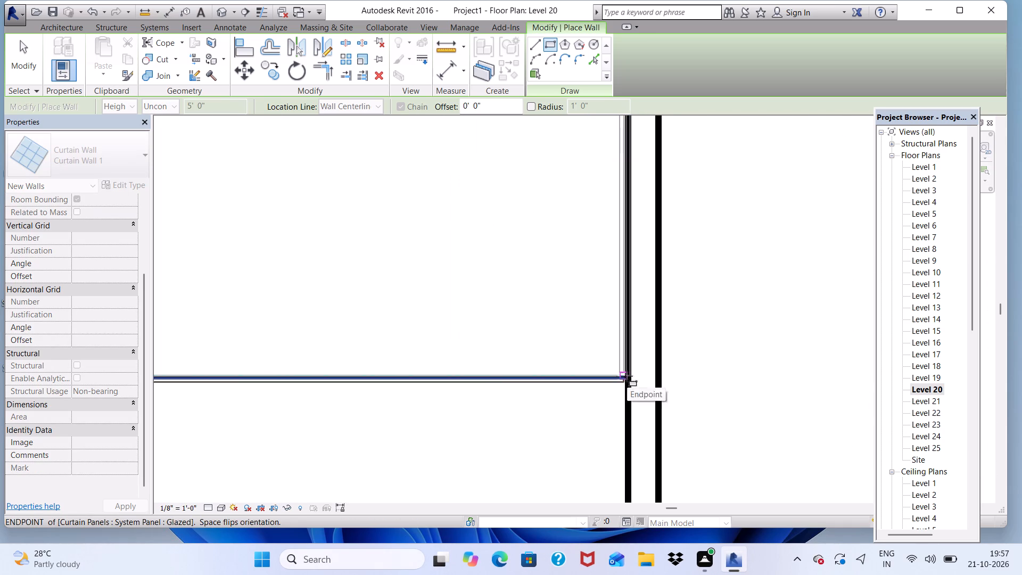
left_click(619, 370)
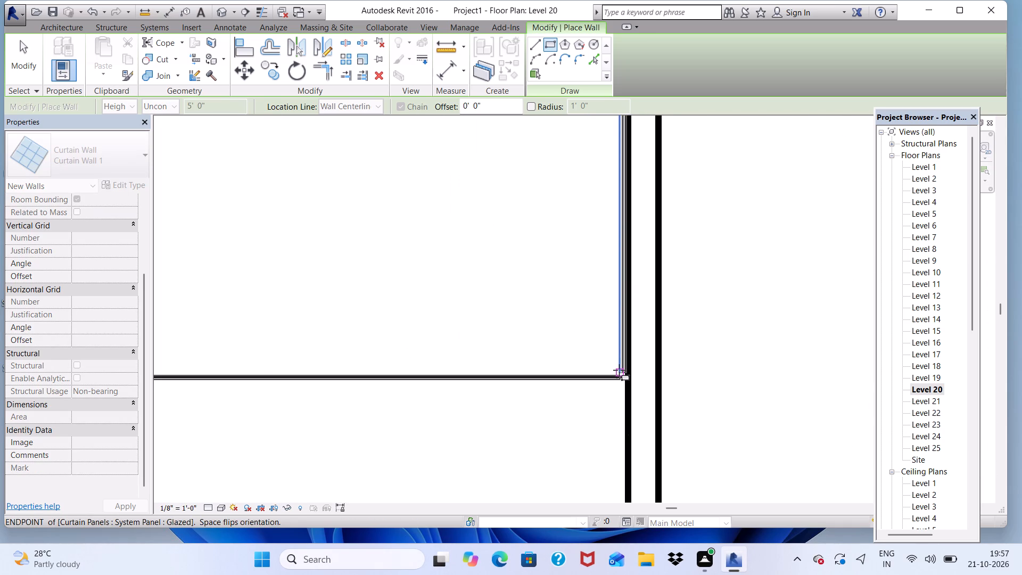
Inspect the upper west balconies up close in the 3D view to check their glazed parapets.
left_click(221, 14)
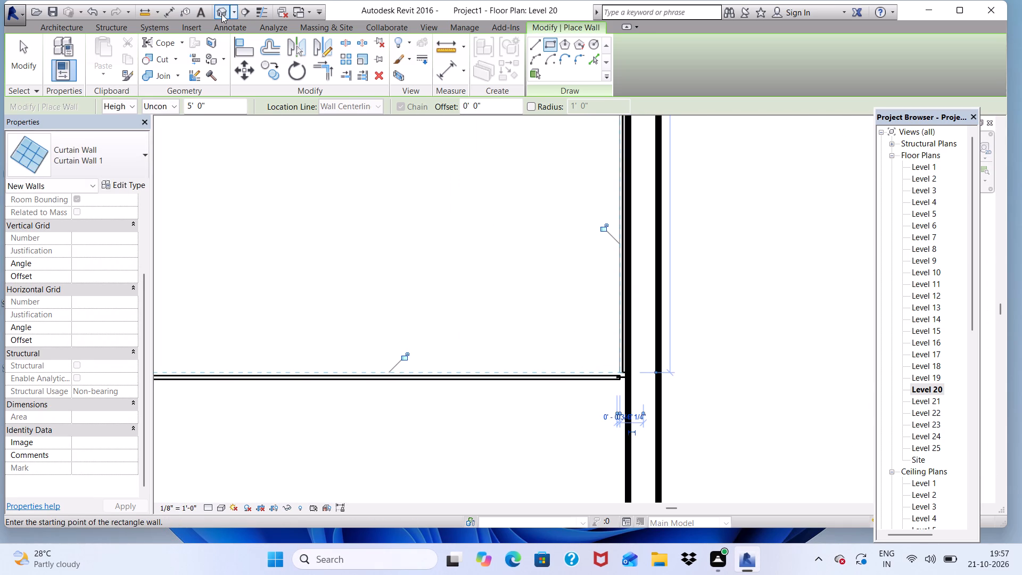
scroll(319, 211, "down", 4)
scroll(467, 224, "up", 9)
scroll(451, 172, "up", 4)
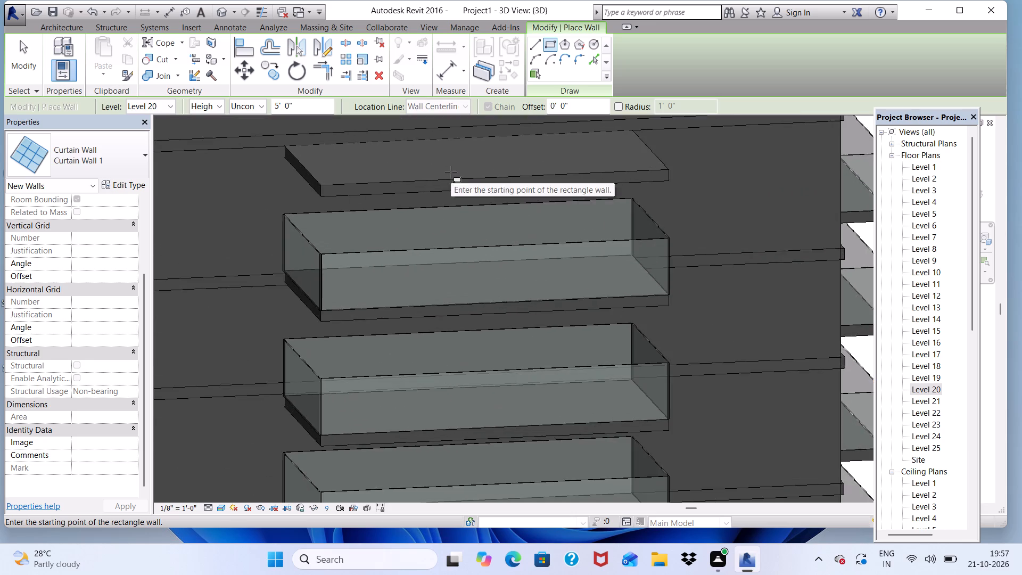
scroll(451, 172, "up", 4)
scroll(443, 190, "down", 3)
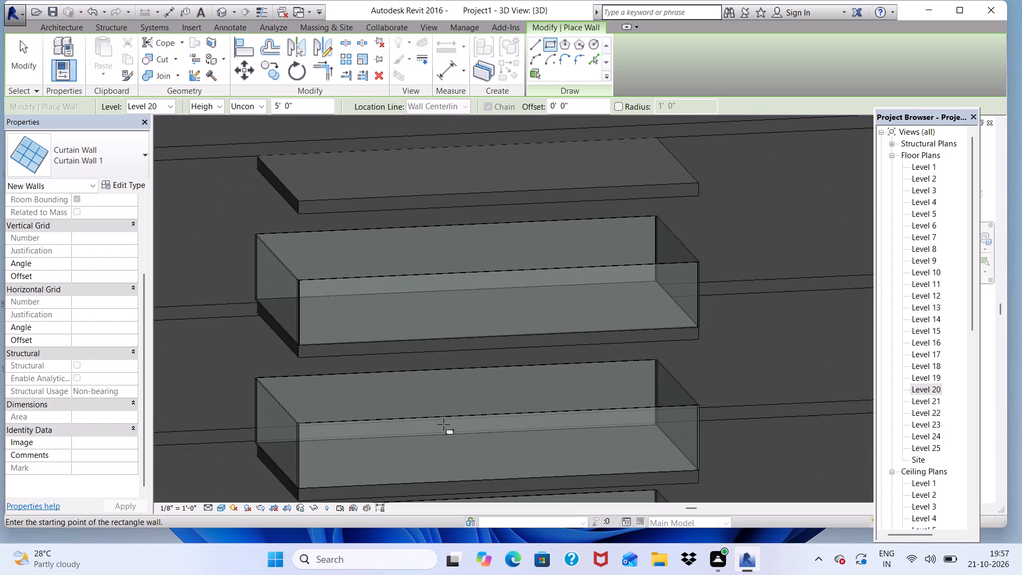
scroll(411, 258, "up", 2)
scroll(405, 247, "down", 5)
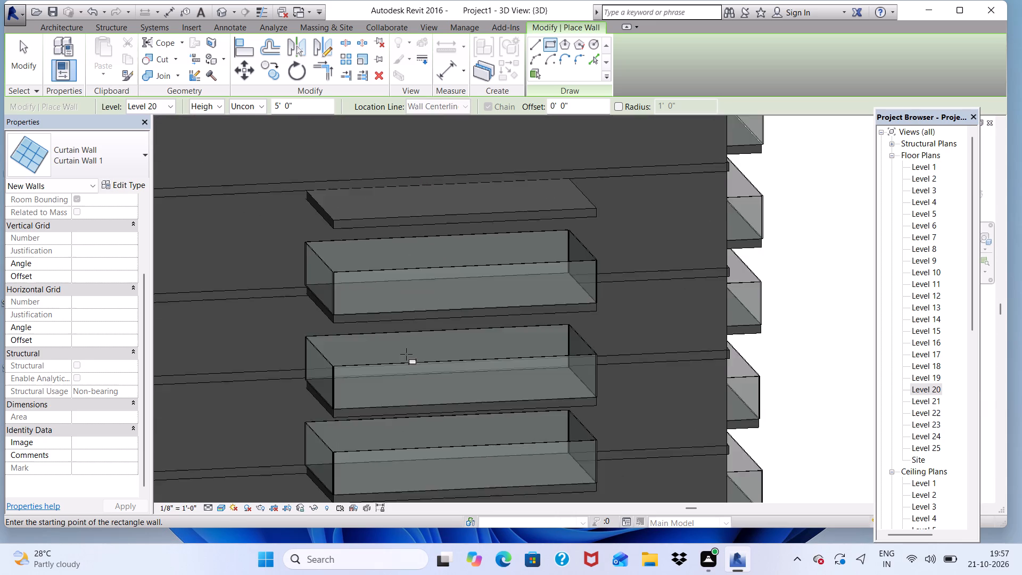
scroll(404, 349, "down", 4)
scroll(407, 371, "up", 4)
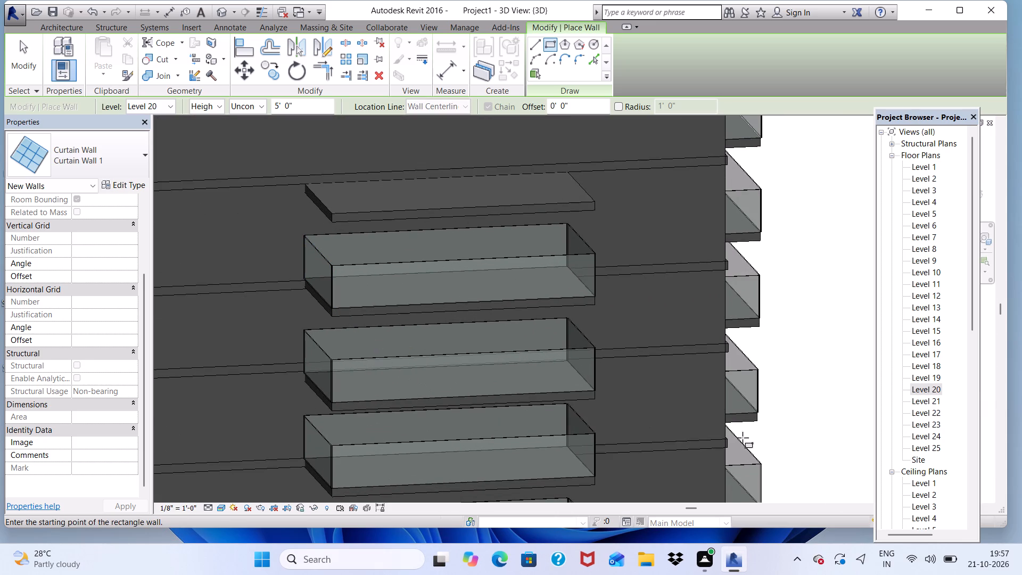
On the Level 22 floor plan, draw a rectangular Curtain Wall 1 enclosure, 5' 0" high, around the west balcony slab.
double_click(926, 412)
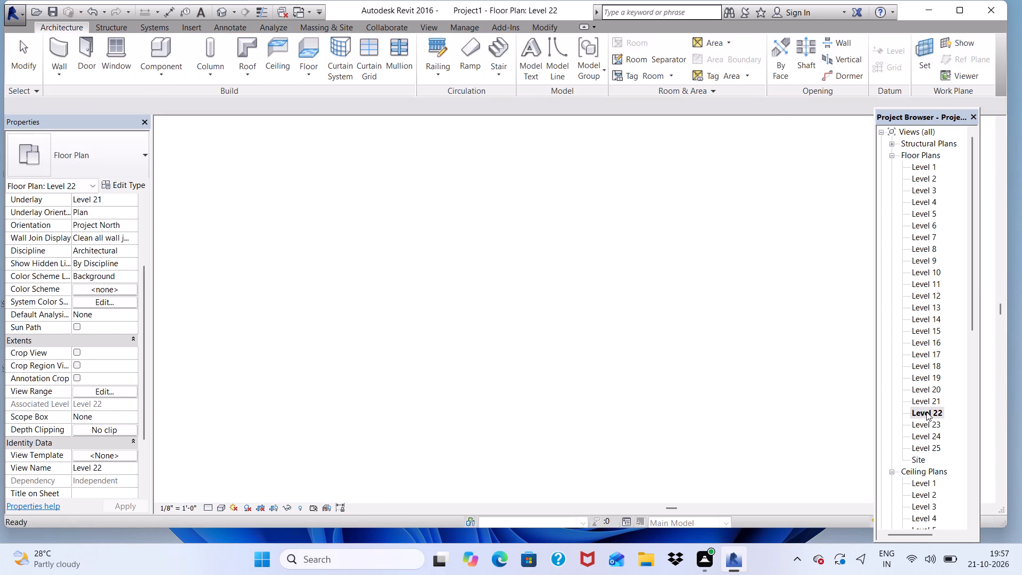
scroll(422, 307, "down", 10)
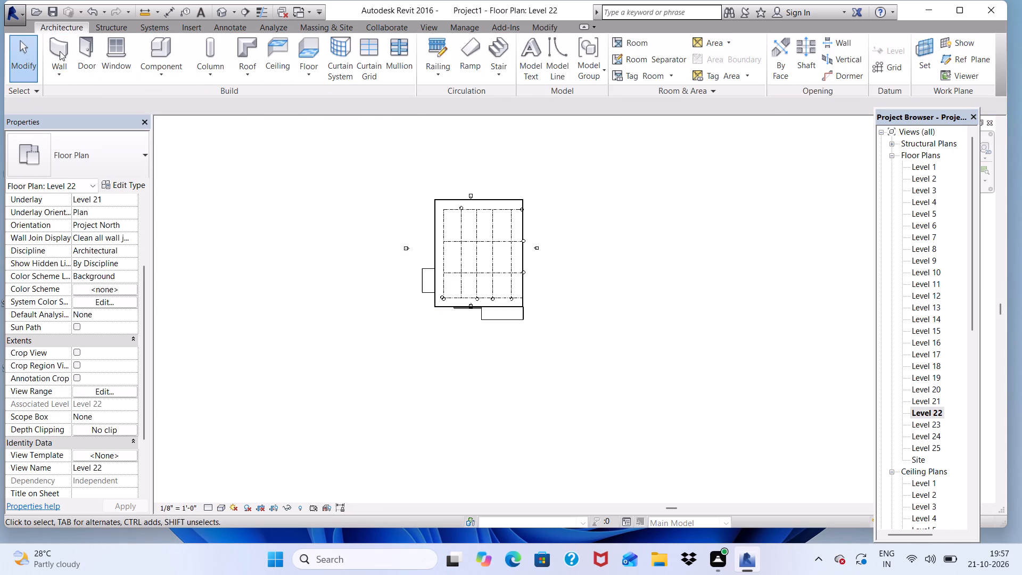
left_click(60, 51)
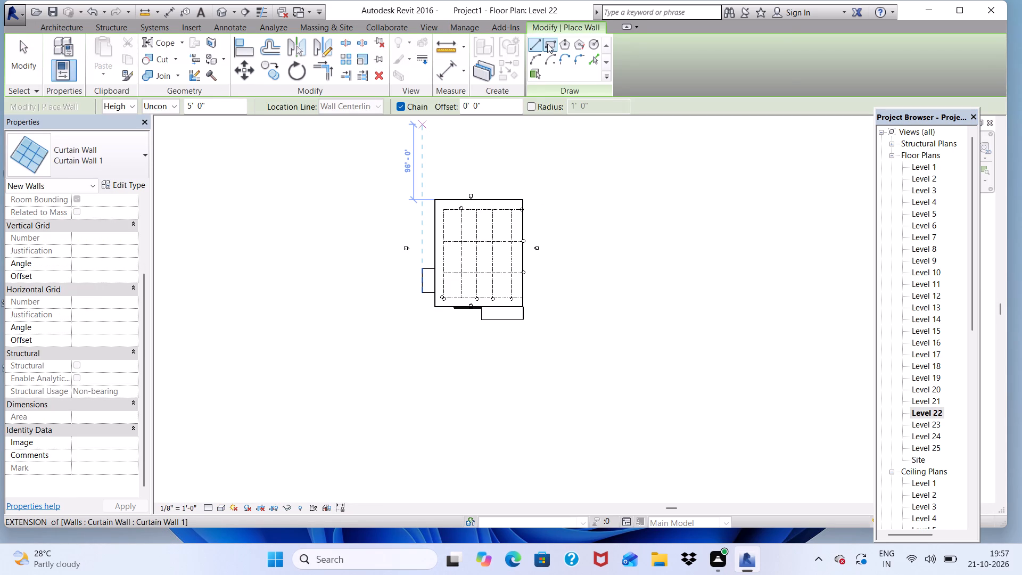
left_click(547, 44)
scroll(416, 349, "up", 3)
scroll(446, 232, "up", 9)
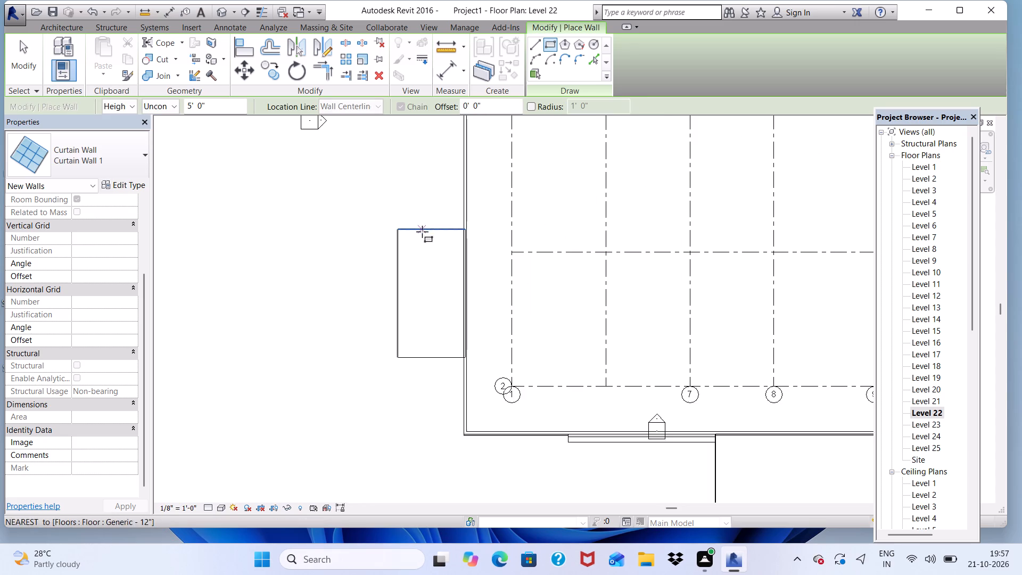
scroll(403, 231, "up", 7)
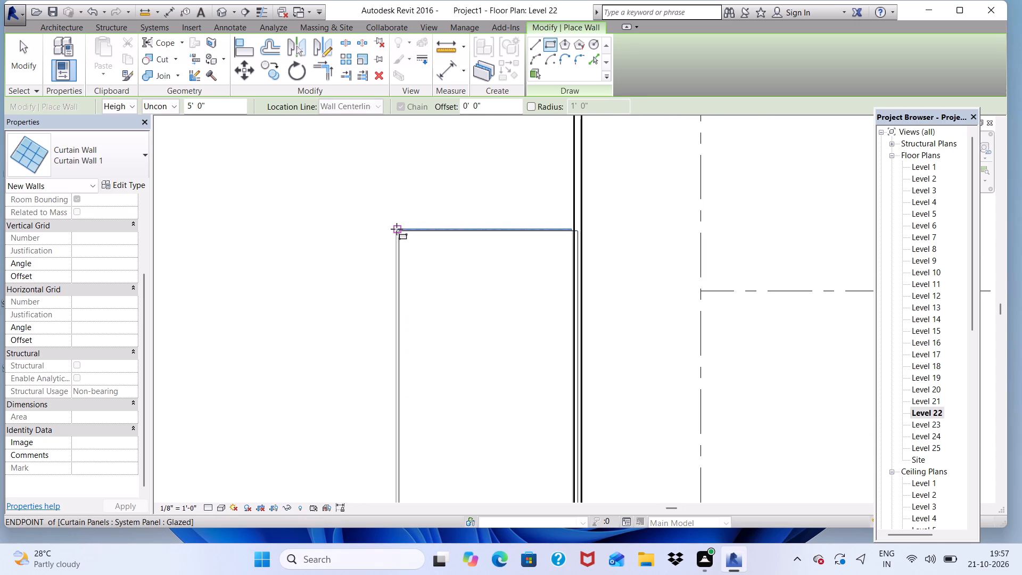
left_click(396, 229)
scroll(589, 224, "down", 4)
scroll(564, 322, "up", 5)
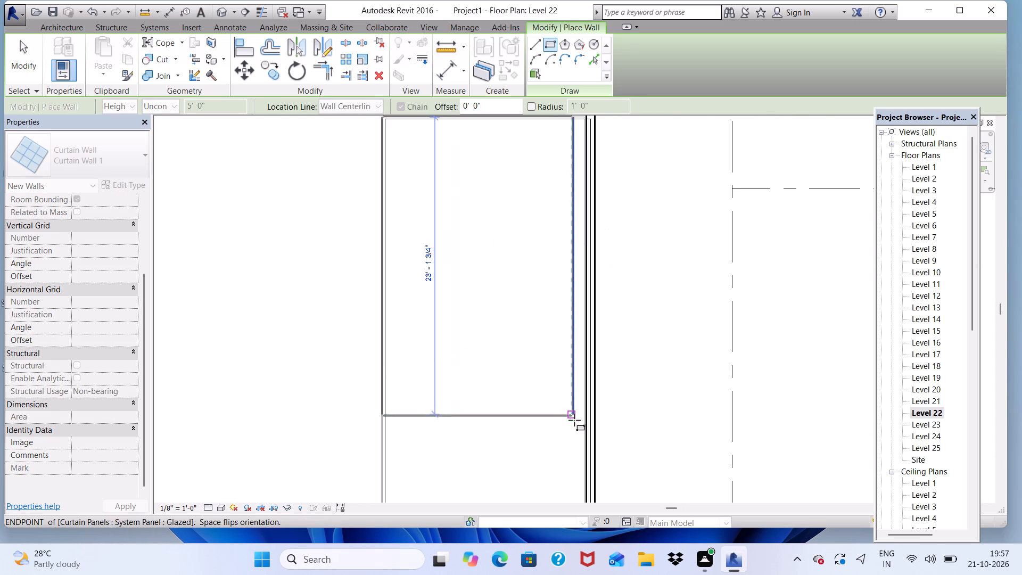
scroll(556, 287, "down", 5)
scroll(568, 418, "up", 9)
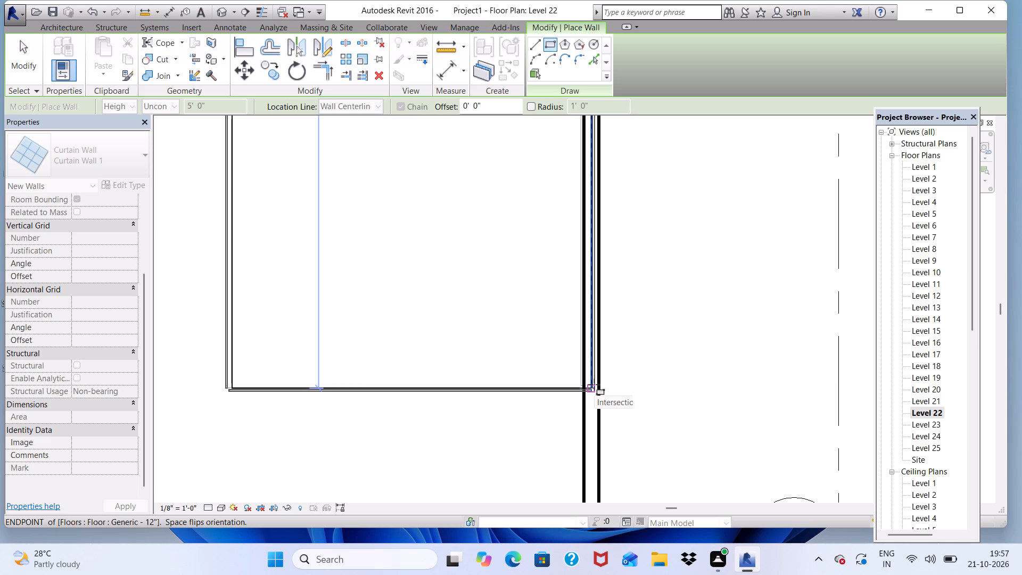
left_click(594, 384)
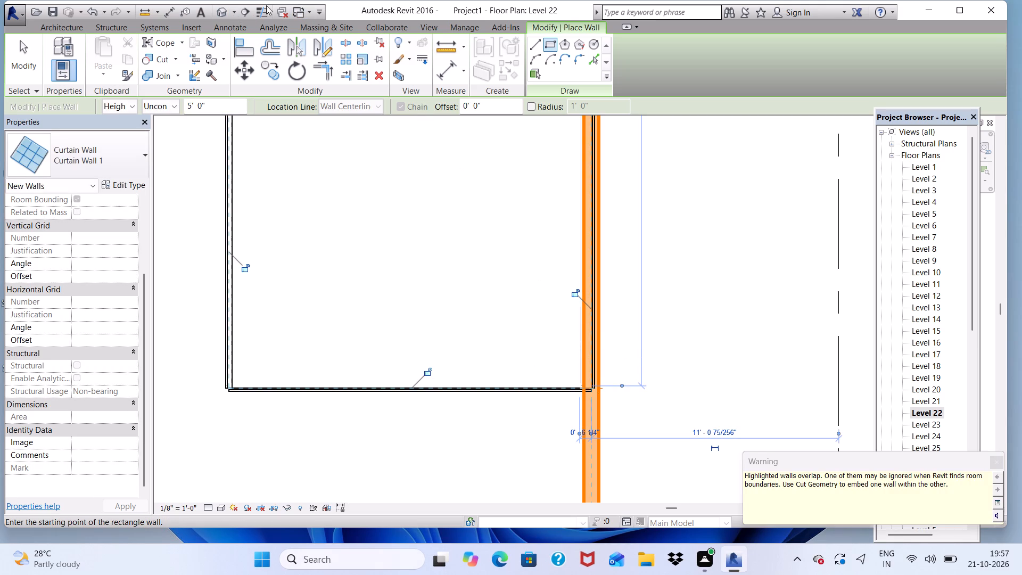
Inspect the Level 22 west balcony parapet and the balcony stacks from several sides in the 3D view.
left_click(215, 10)
scroll(378, 350, "down", 7)
left_click(692, 337)
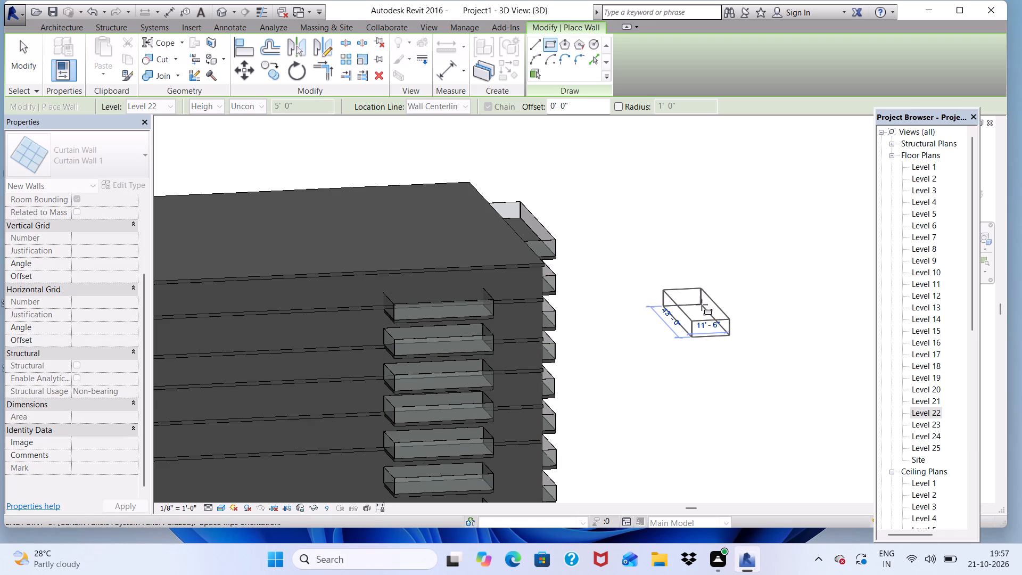
key("Escape")
key("space")
scroll(634, 346, "down", 5)
scroll(538, 438, "up", 2)
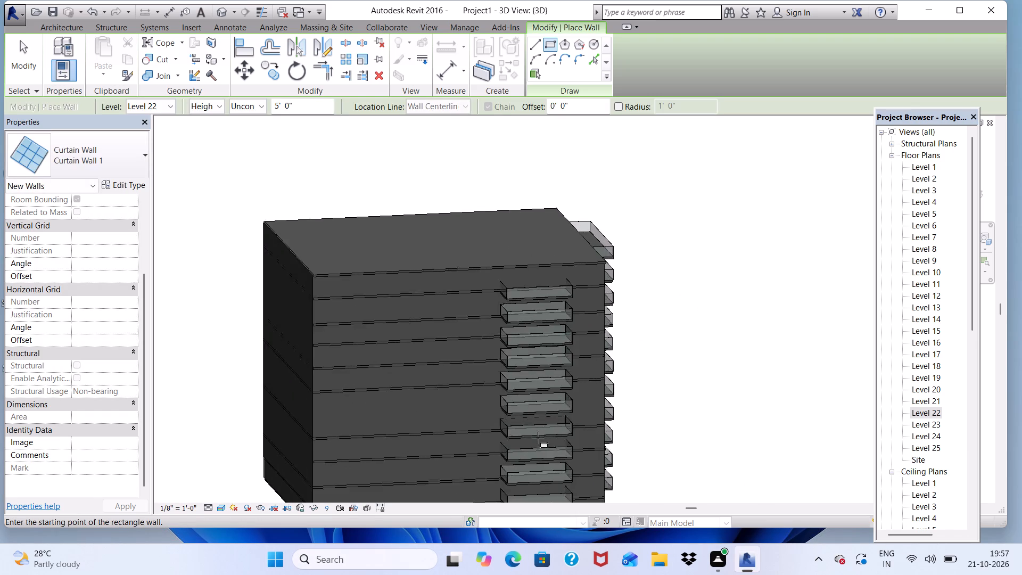
scroll(538, 438, "up", 2)
scroll(533, 424, "down", 4)
middle_click_drag(532, 432, 541, 385)
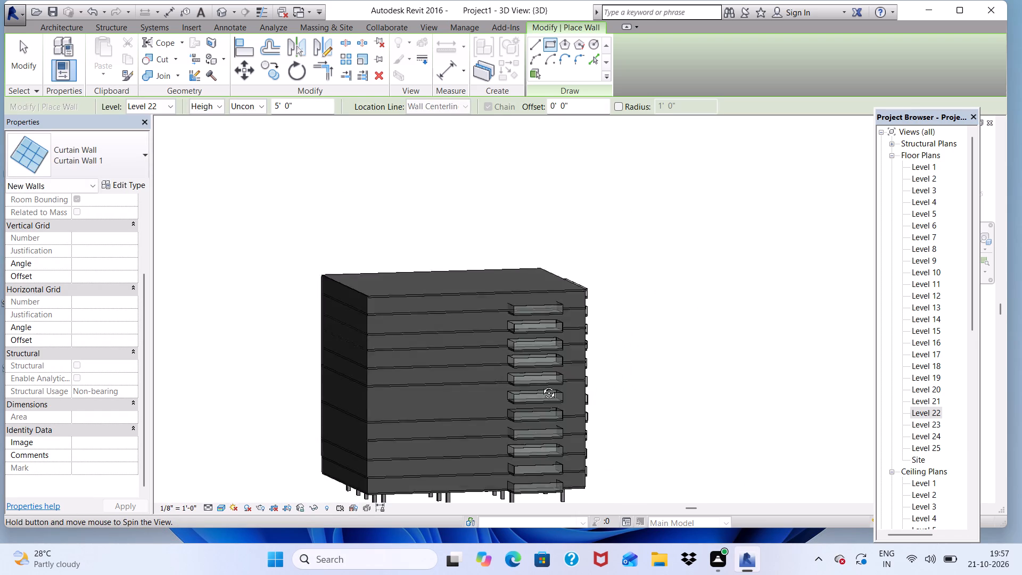
middle_click_drag(541, 385, 432, 362)
scroll(505, 375, "up", 2)
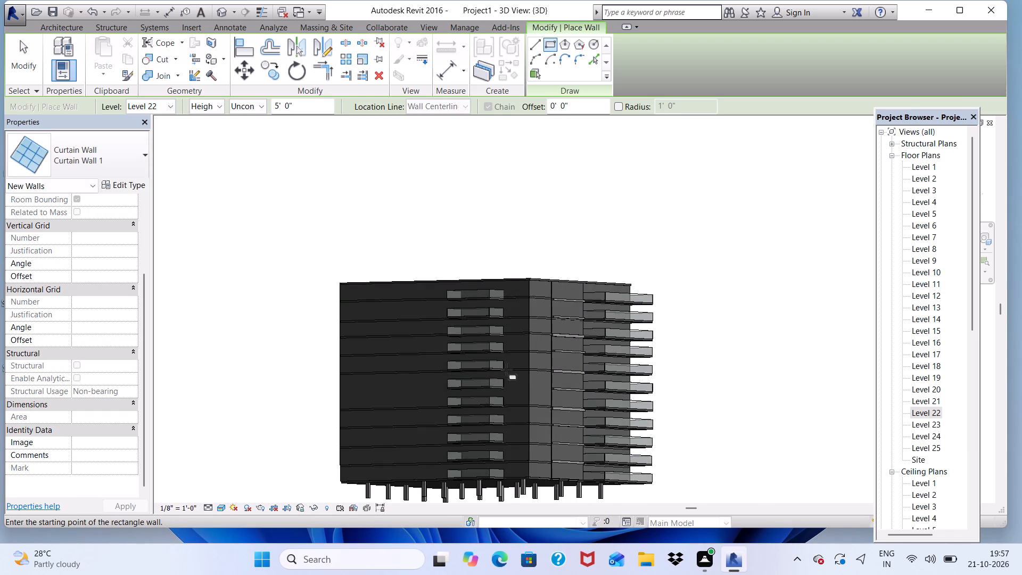
scroll(506, 369, "up", 7)
key("Escape")
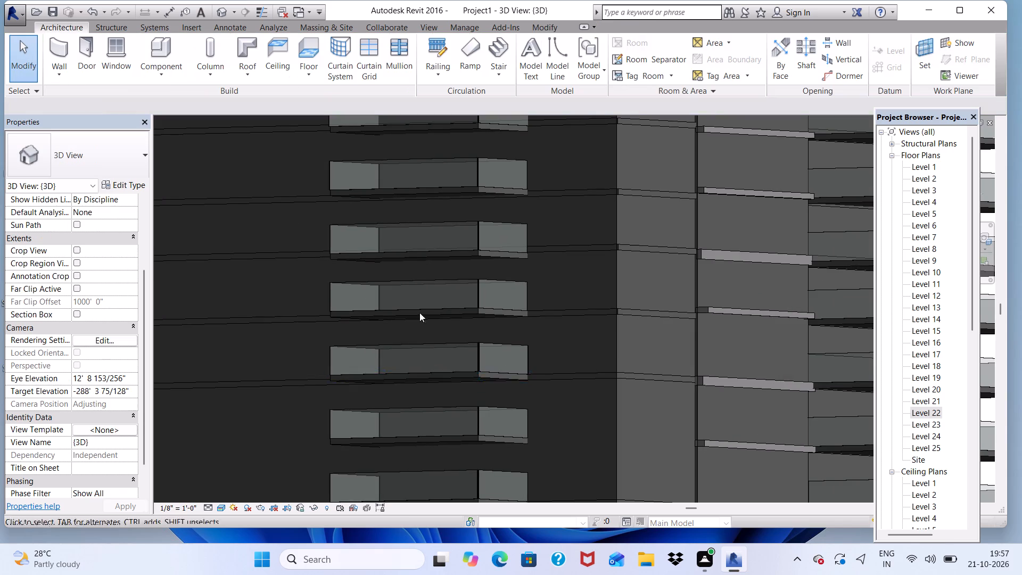
scroll(409, 311, "down", 10)
scroll(381, 353, "up", 2)
middle_click_drag(379, 352, 557, 303, "shift")
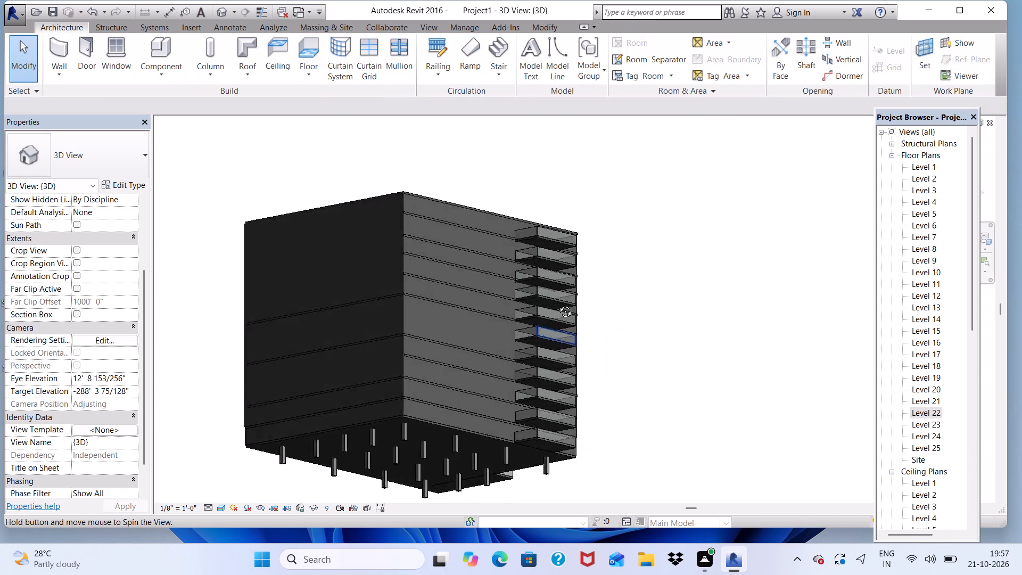
middle_click_drag(557, 303, 316, 308, "shift")
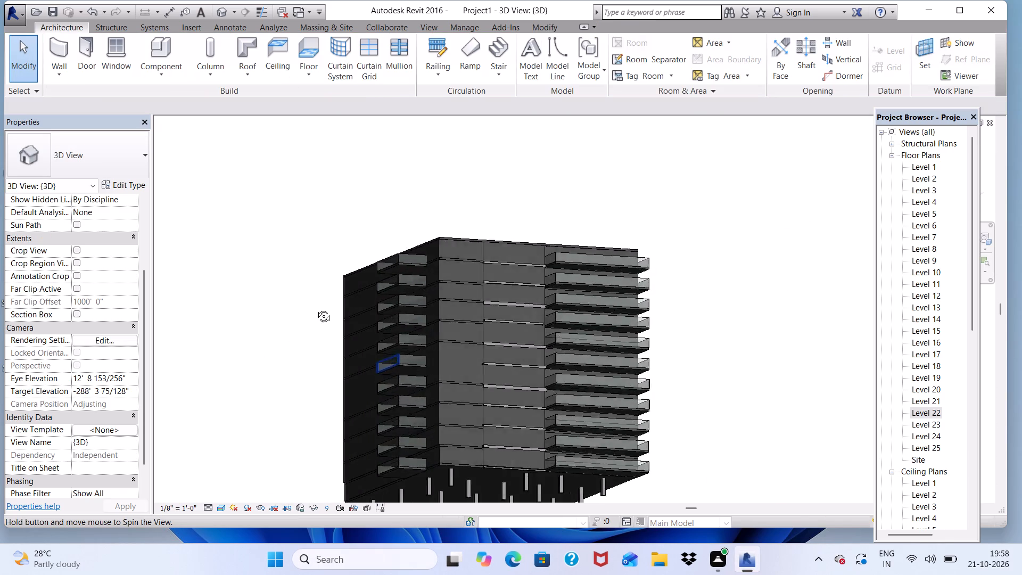
middle_click_drag(316, 308, 212, 390, "shift")
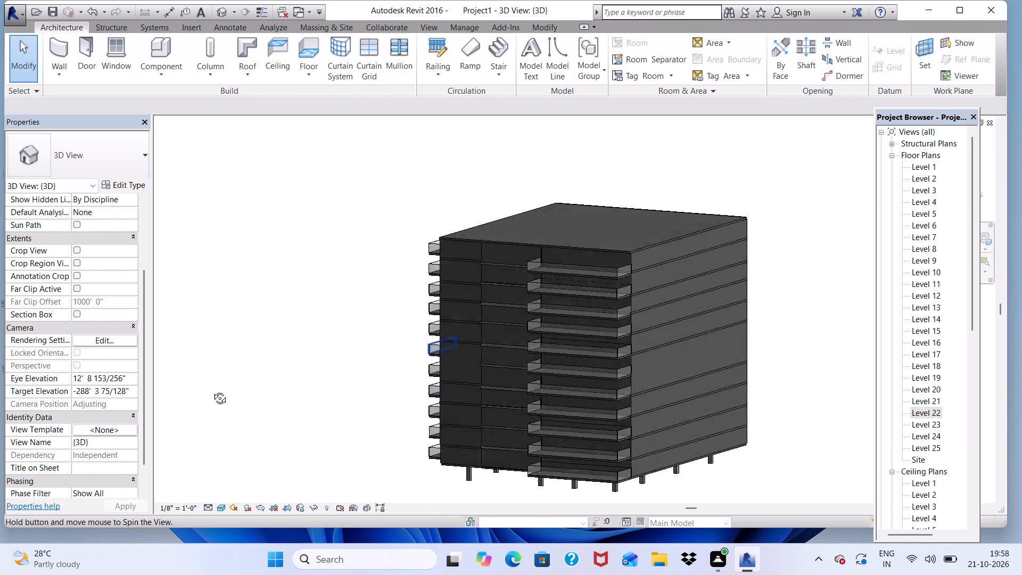
middle_click_drag(212, 390, 486, 398, "shift")
scroll(389, 329, "up", 9)
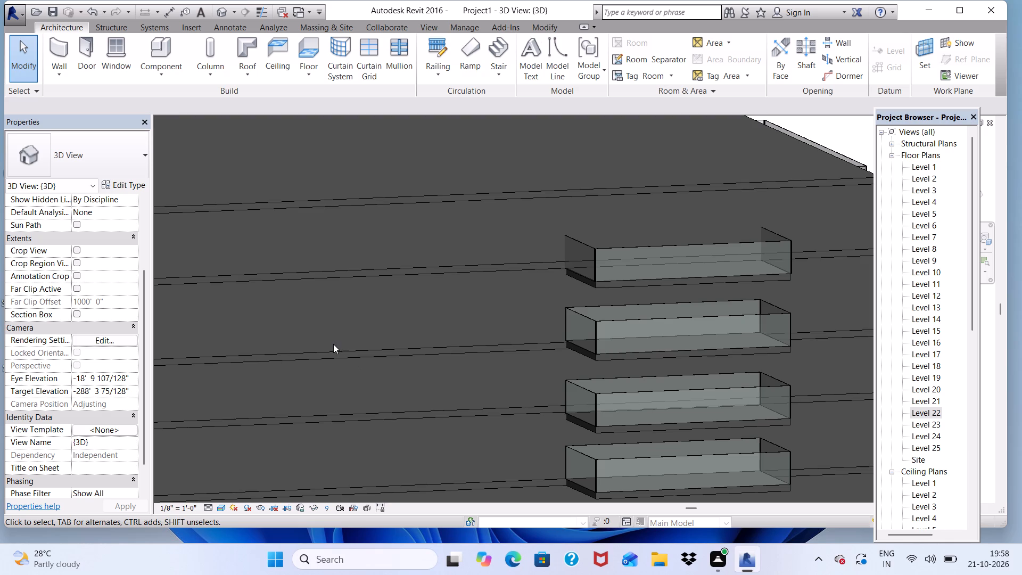
Examine the full stack of west balconies in the 3D view, both up close and against the whole tower.
scroll(333, 344, "down", 4)
scroll(468, 250, "down", 5)
scroll(435, 354, "up", 5)
scroll(411, 244, "down", 8)
scroll(364, 419, "up", 1)
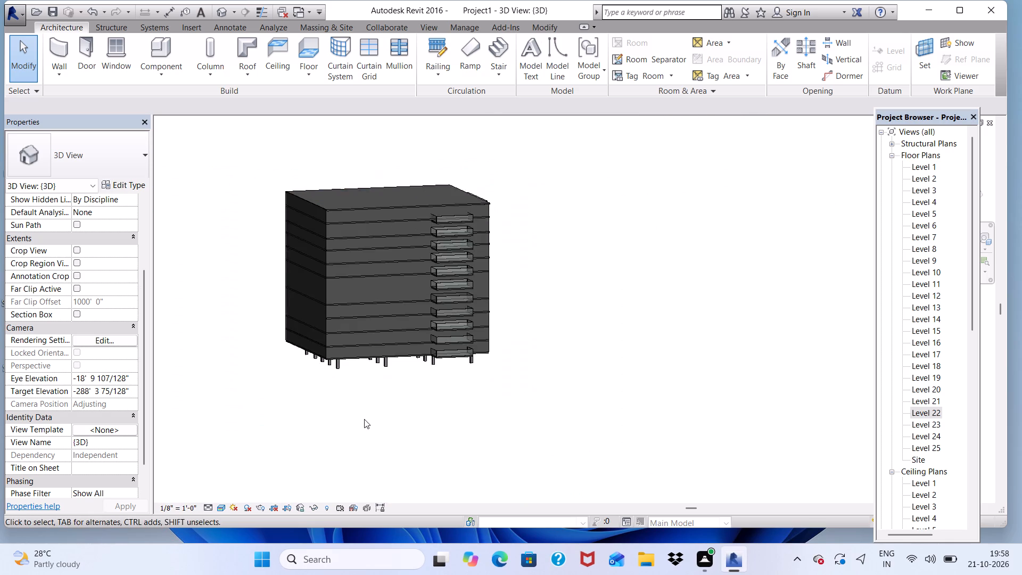
scroll(364, 419, "up", 1)
scroll(460, 199, "up", 3)
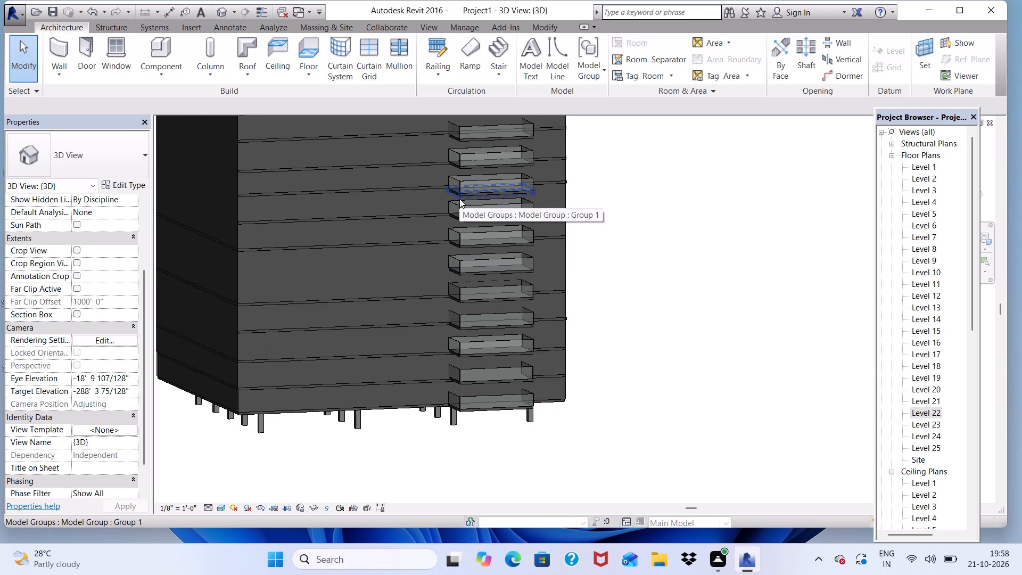
scroll(446, 242, "down", 3)
scroll(447, 244, "up", 3)
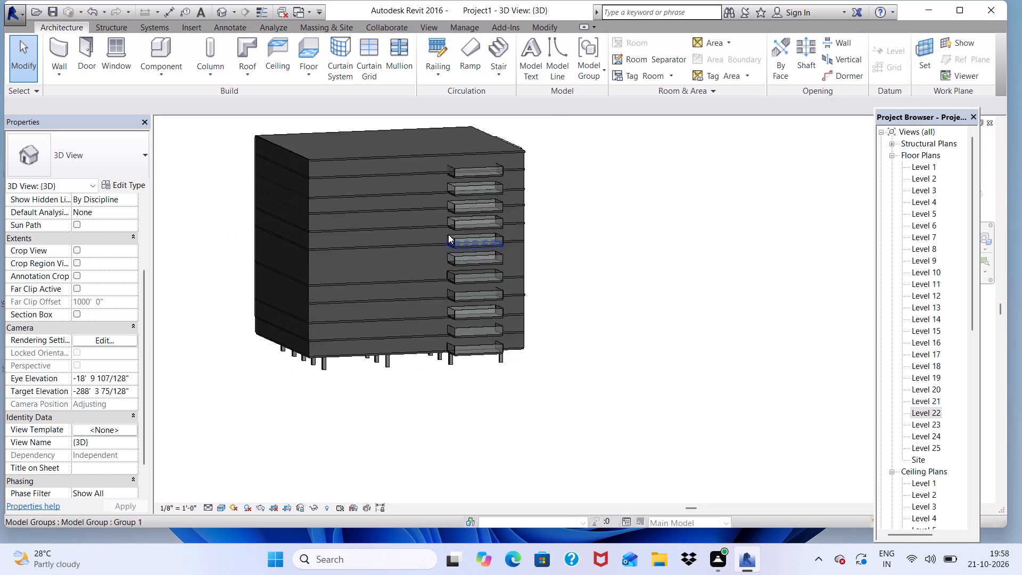
scroll(448, 234, "up", 1)
scroll(456, 181, "up", 2)
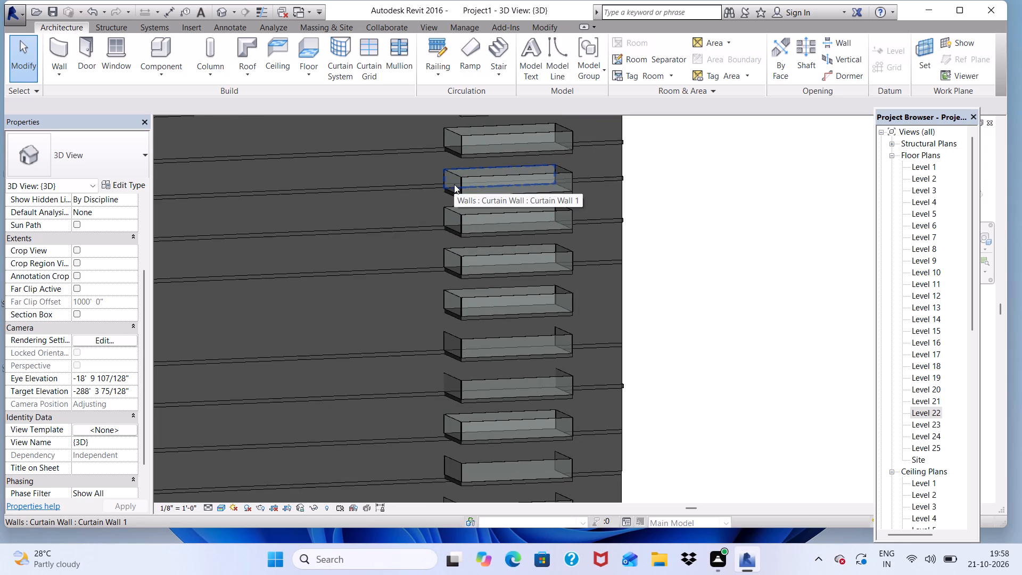
scroll(449, 190, "down", 3)
scroll(422, 200, "up", 1)
scroll(410, 224, "down", 5)
scroll(353, 178, "up", 4)
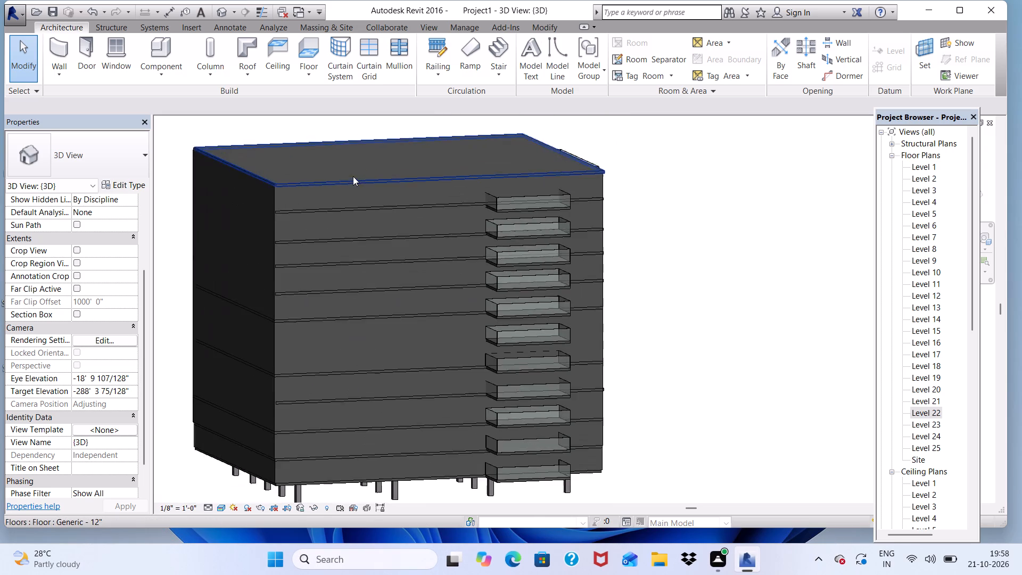
scroll(386, 232, "down", 2)
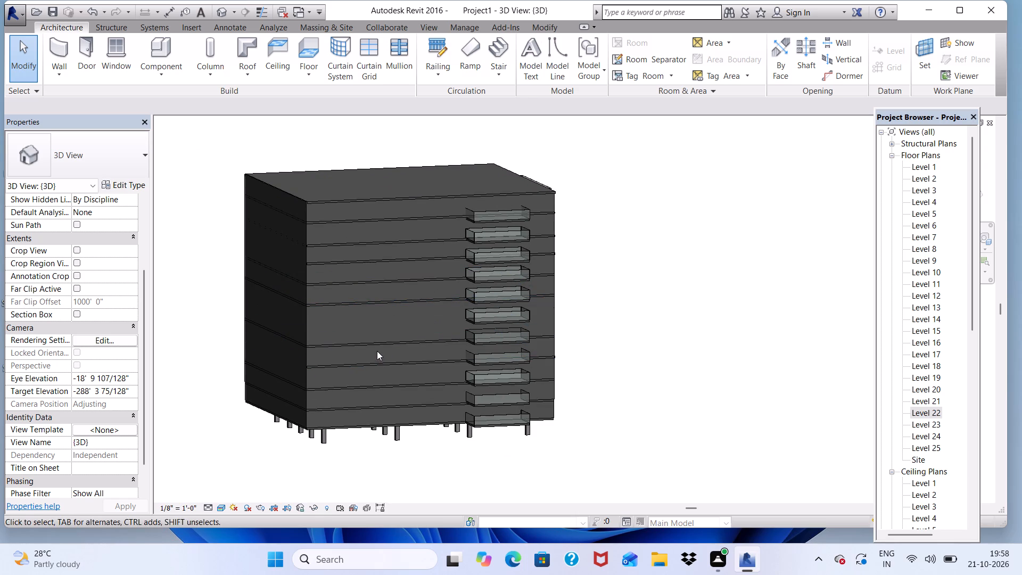
scroll(372, 306, "up", 3)
scroll(370, 283, "down", 5)
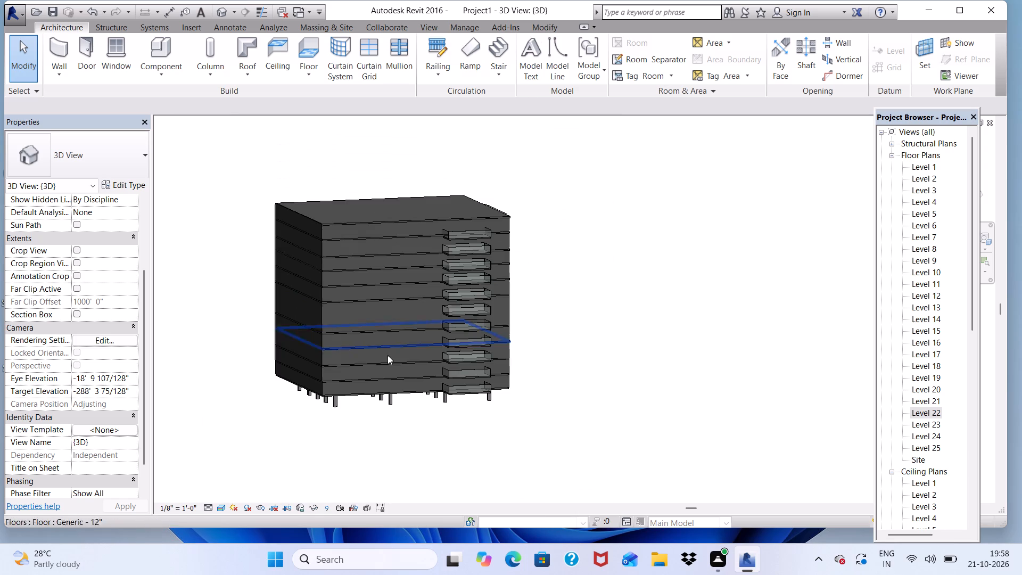
scroll(433, 360, "down", 4)
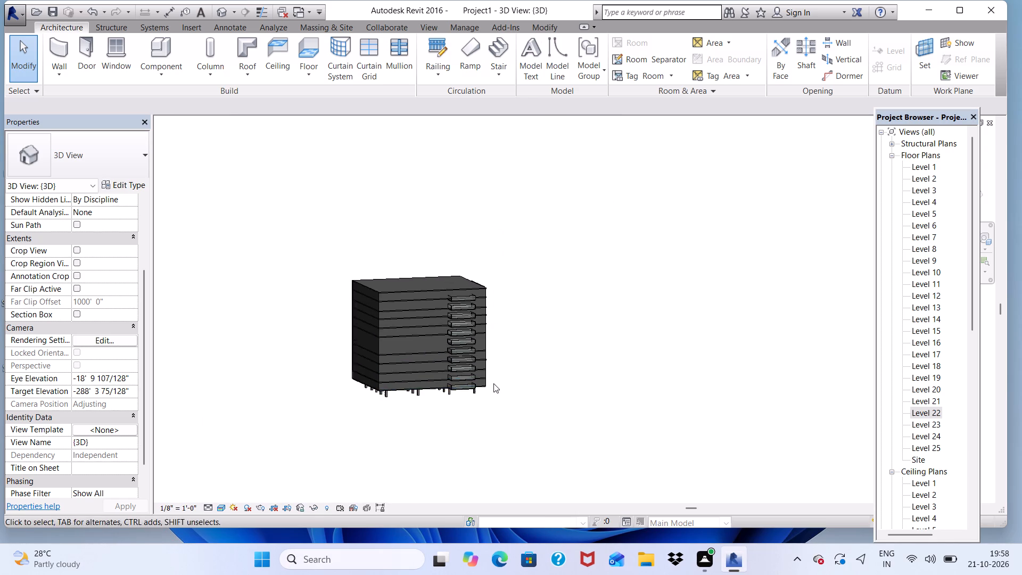
scroll(494, 383, "down", 1)
scroll(444, 402, "up", 3)
scroll(436, 390, "down", 1)
Look around the tower in the 3D view to compare the glazed parapets of the south and west balconies.
middle_click_drag(436, 384, 245, 357, "shift")
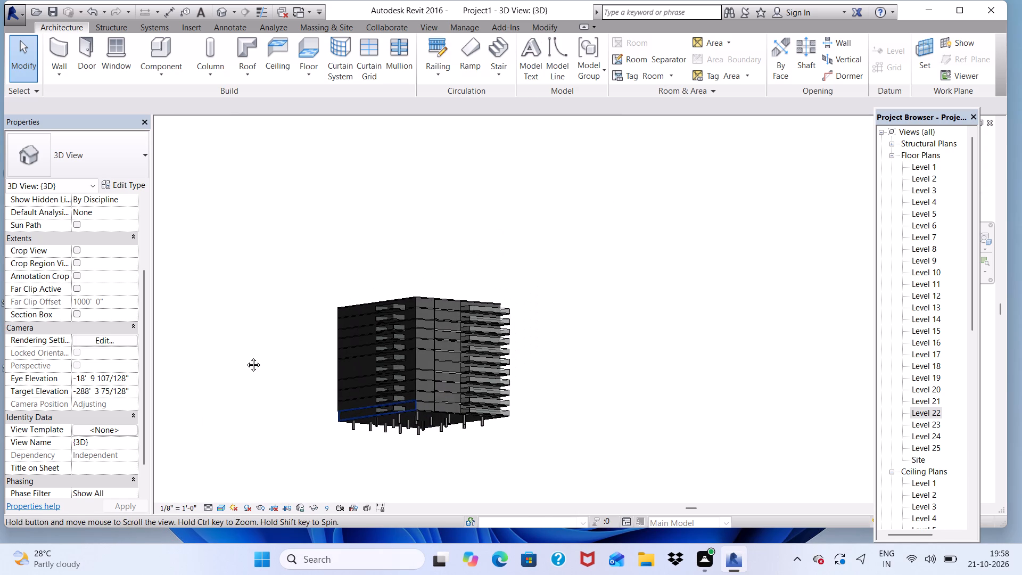
middle_click_drag(245, 357, 245, 359, "shift")
scroll(323, 372, "up", 14, "shift")
scroll(399, 311, "down", 2, "shift")
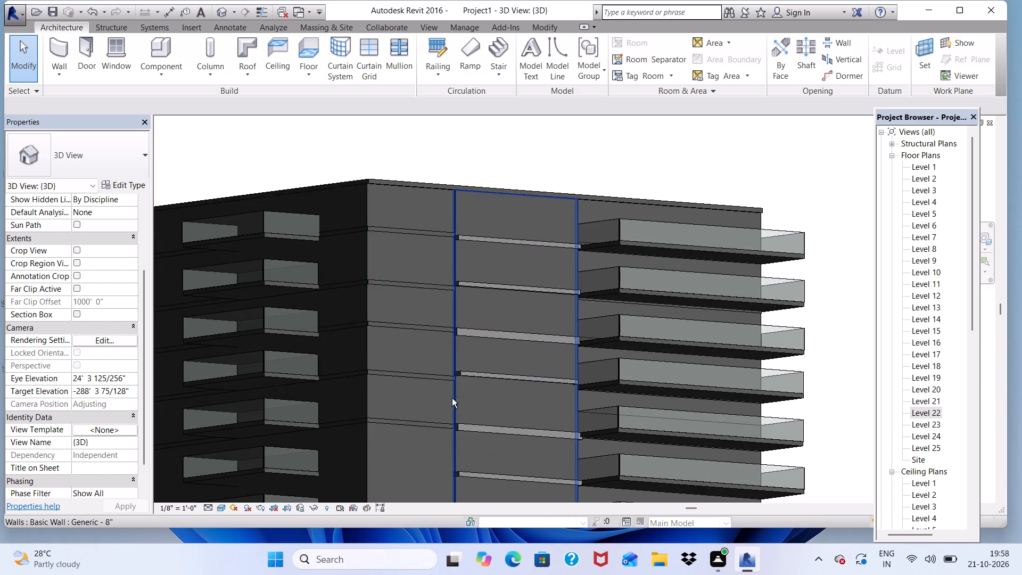
middle_click_drag(452, 398, 744, 437, "shift")
scroll(696, 369, "up", 1, "shift")
scroll(640, 322, "down", 3)
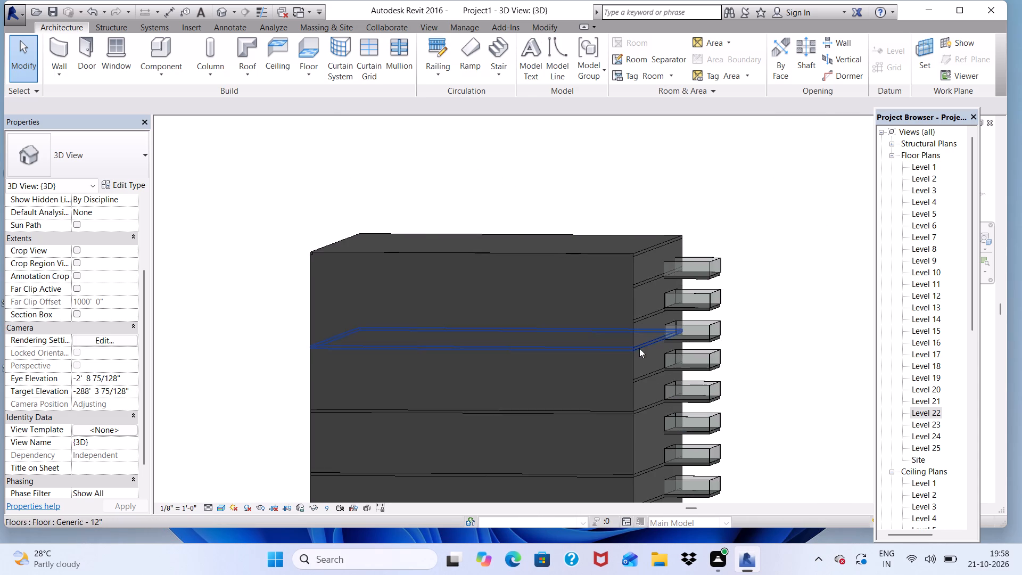
middle_click_drag(640, 350, 532, 380, "shift")
scroll(426, 264, "down", 4)
scroll(418, 418, "up", 4)
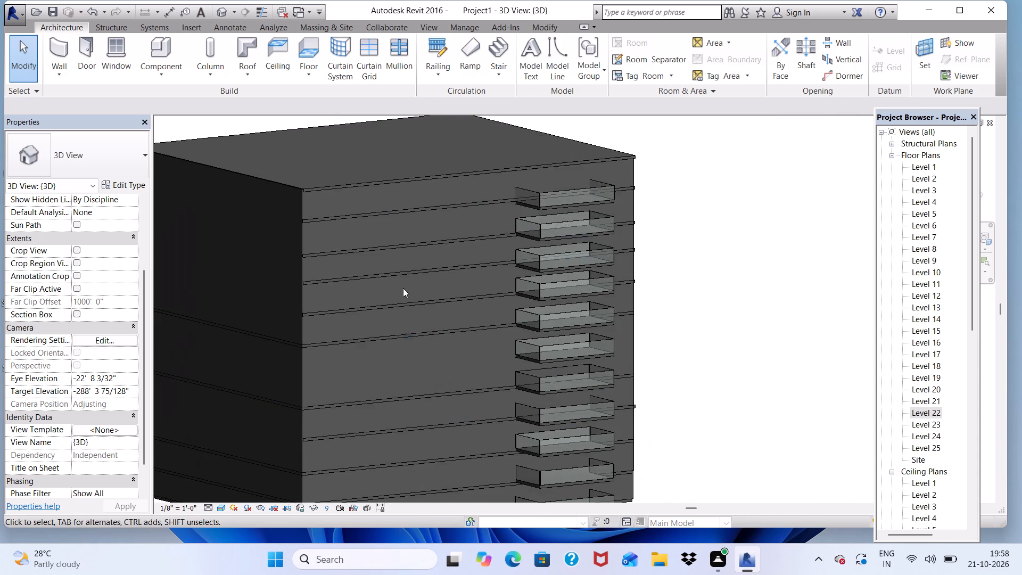
scroll(400, 263, "up", 3)
scroll(382, 171, "down", 5)
scroll(386, 356, "up", 2)
scroll(383, 356, "down", 3)
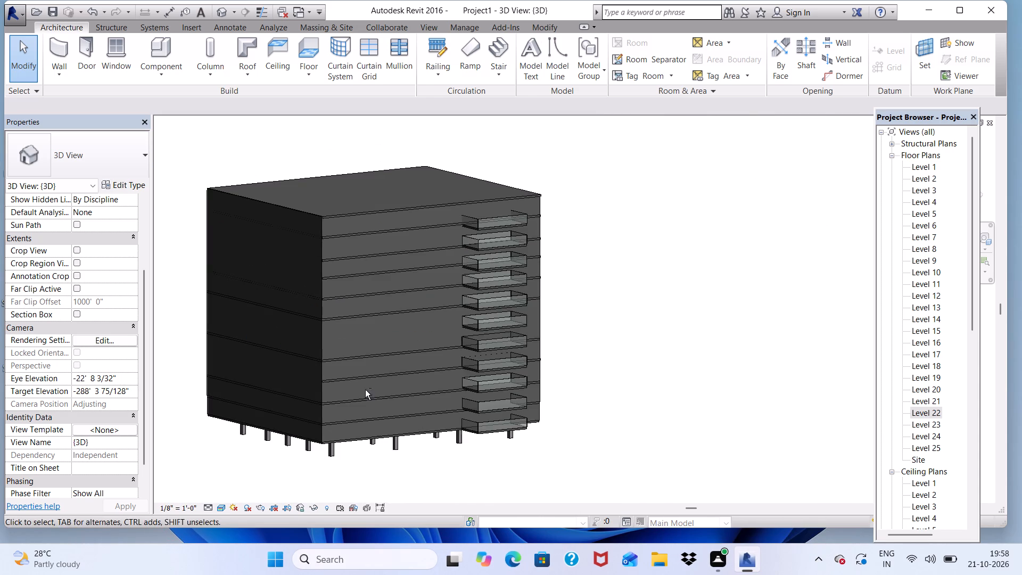
middle_click_drag(365, 390, 292, 369, "shift")
scroll(288, 212, "up", 4)
scroll(325, 182, "down", 4)
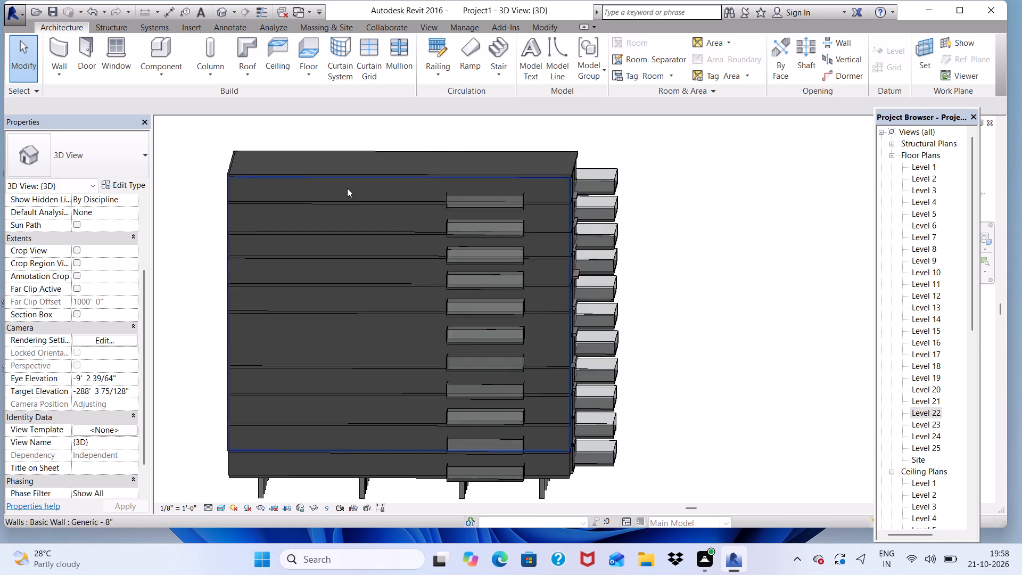
scroll(348, 188, "up", 4)
scroll(359, 177, "down", 4)
scroll(372, 255, "down", 1)
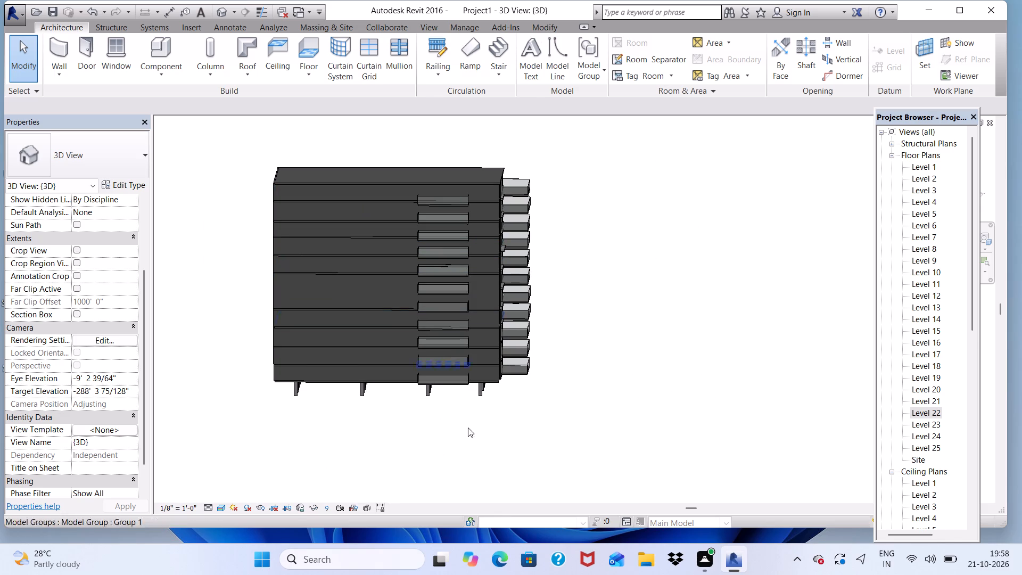
scroll(489, 231, "up", 2)
scroll(447, 302, "up", 3)
scroll(445, 304, "down", 2)
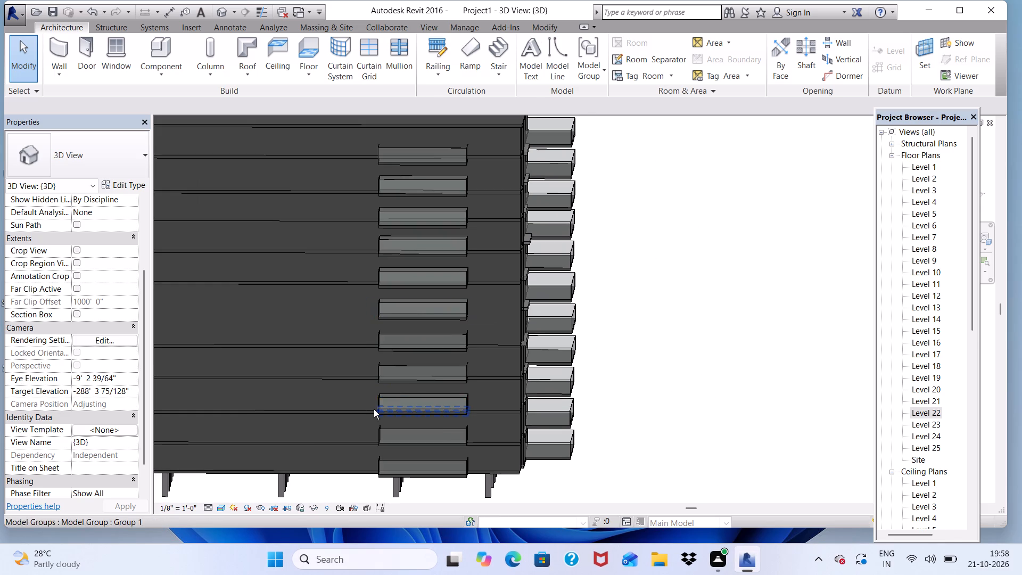
middle_click_drag(403, 387, 487, 367, "shift")
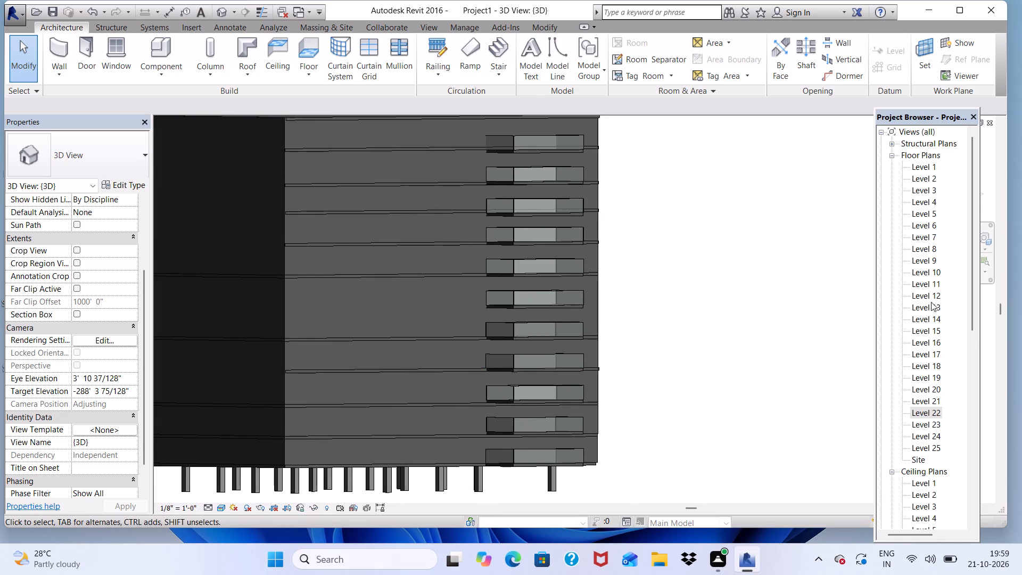
Open the Level 2 floor plan and start an architectural floor, Generic - 12", with a rectangular boundary.
double_click(932, 180)
left_click(930, 179)
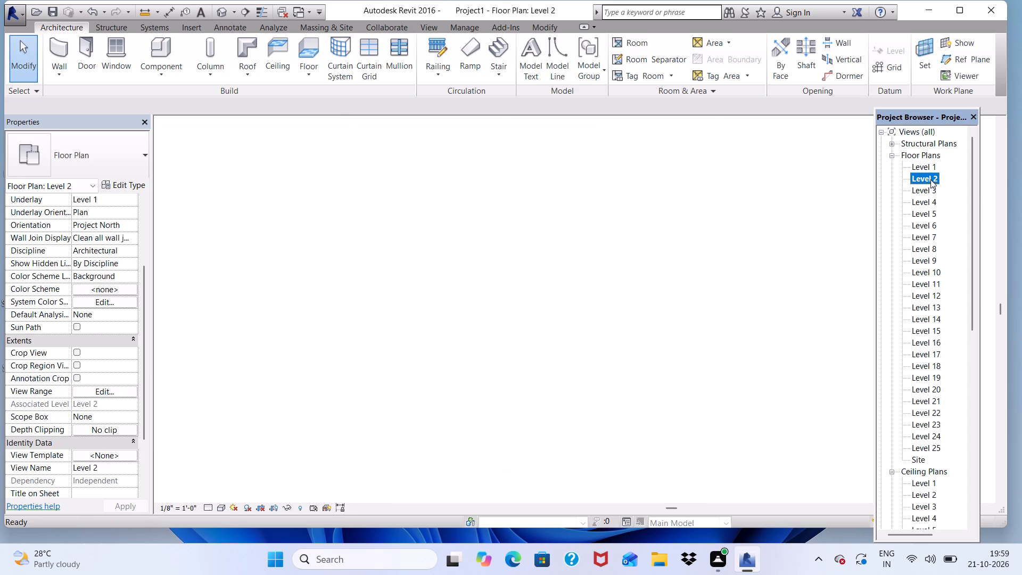
scroll(542, 335, "down", 17)
scroll(499, 354, "down", 5)
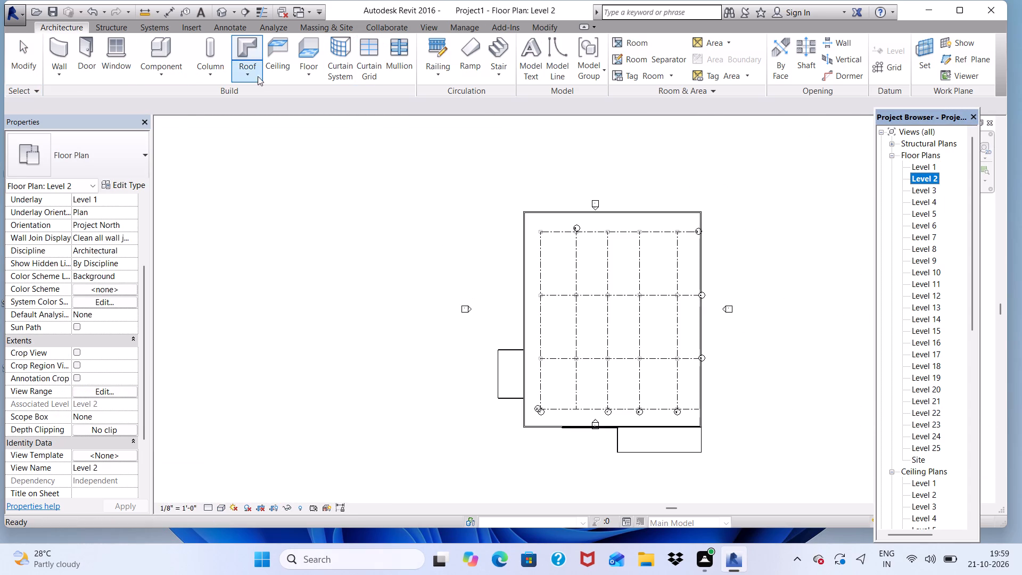
left_click(309, 65)
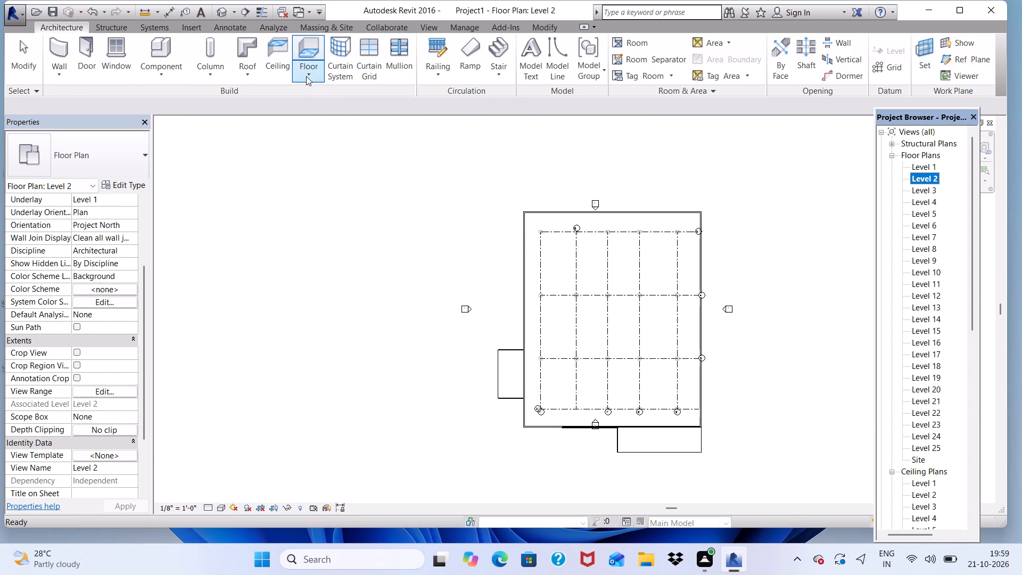
left_click(306, 76)
left_click(304, 76)
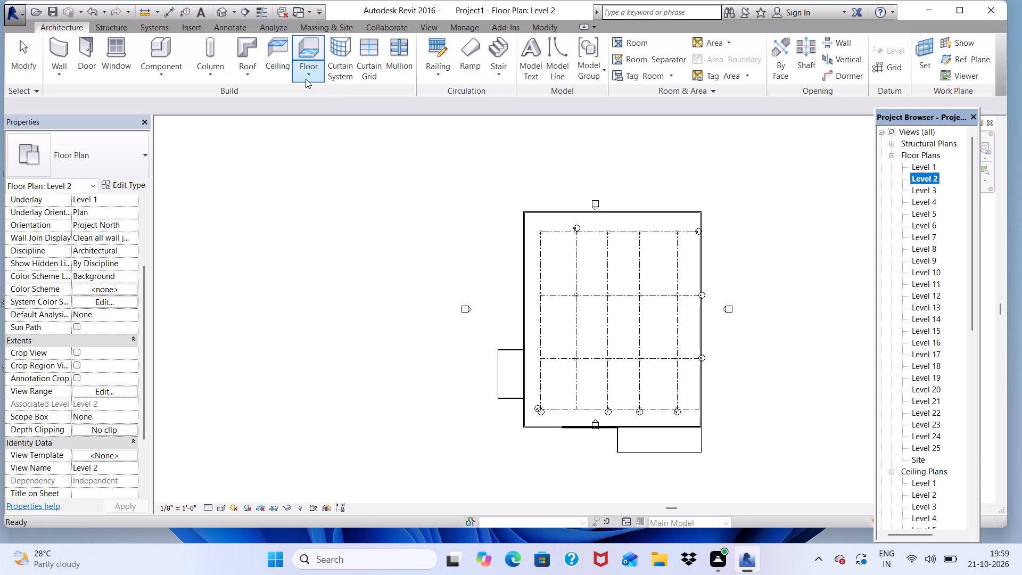
left_click(924, 183)
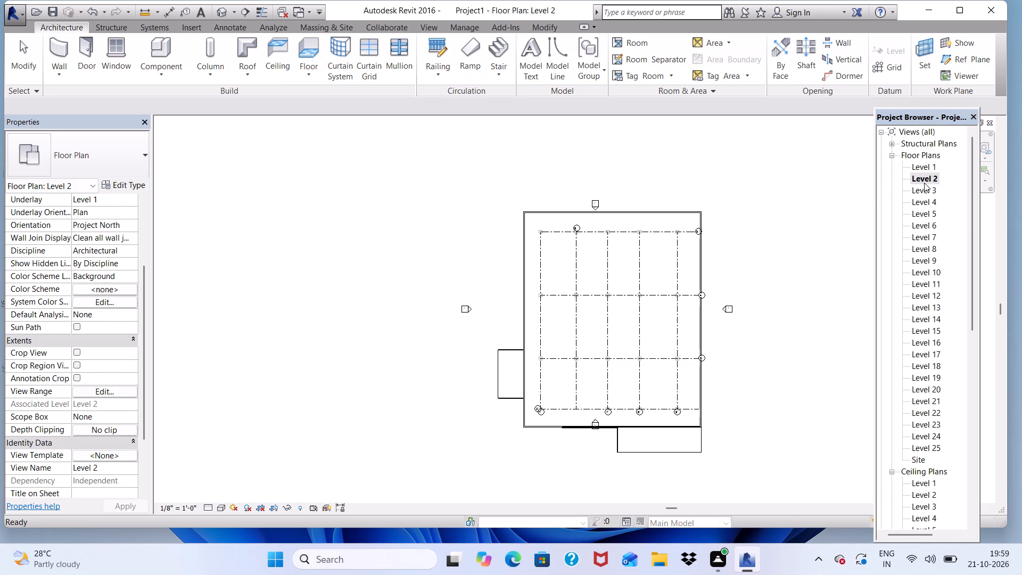
left_click(924, 183)
double_click(924, 183)
left_click(309, 71)
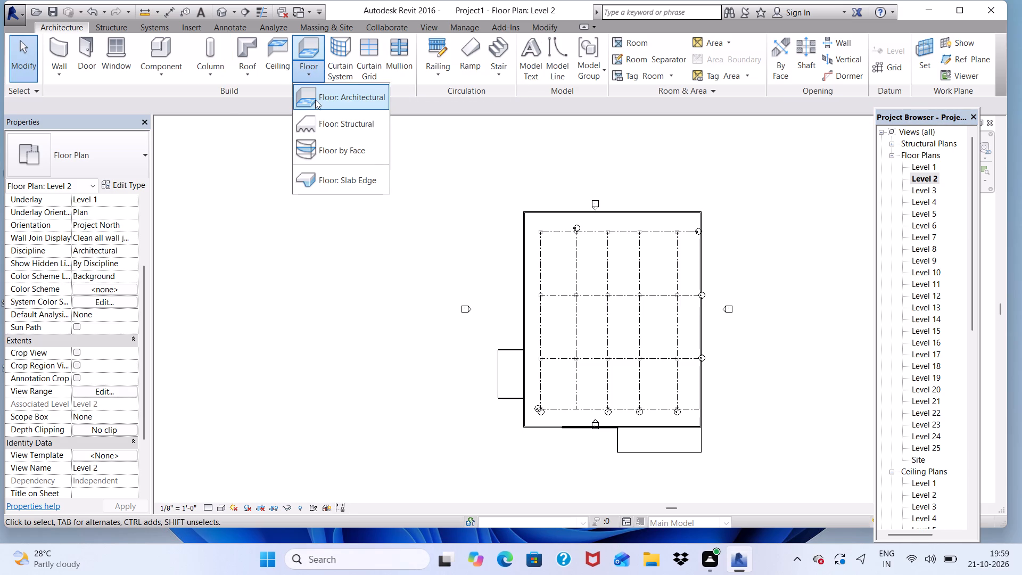
left_click(315, 100)
scroll(526, 311, "up", 3)
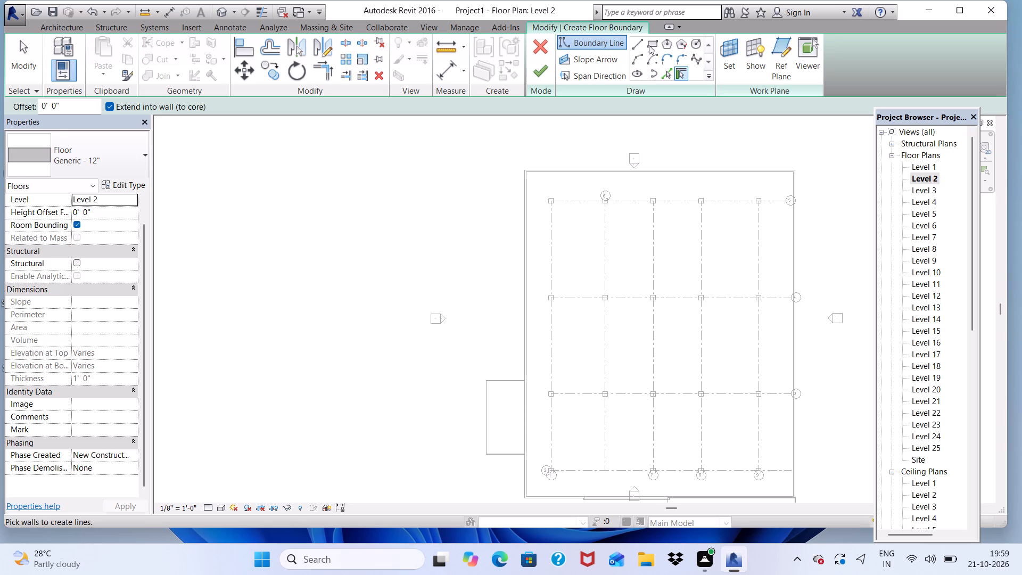
left_click(649, 45)
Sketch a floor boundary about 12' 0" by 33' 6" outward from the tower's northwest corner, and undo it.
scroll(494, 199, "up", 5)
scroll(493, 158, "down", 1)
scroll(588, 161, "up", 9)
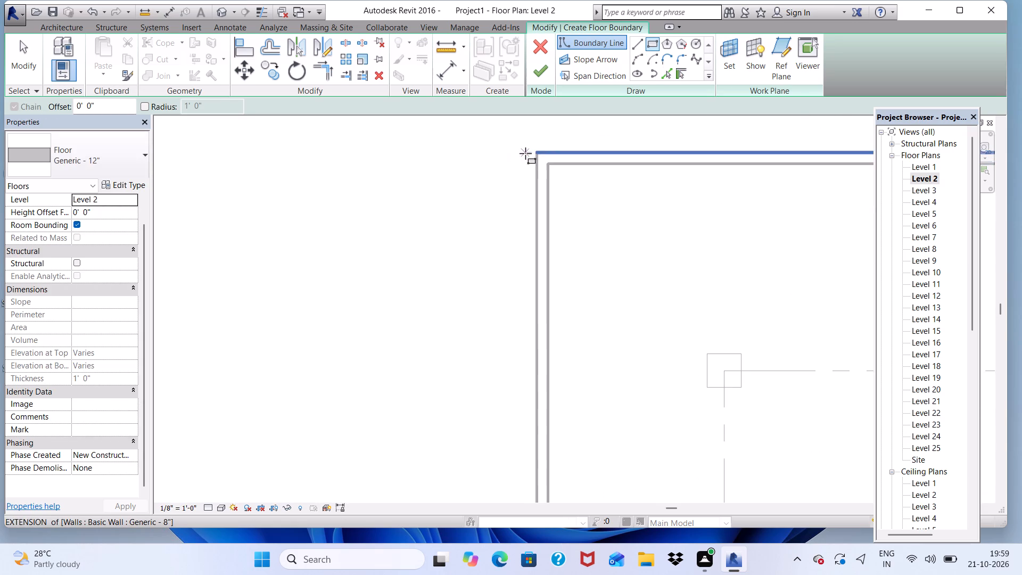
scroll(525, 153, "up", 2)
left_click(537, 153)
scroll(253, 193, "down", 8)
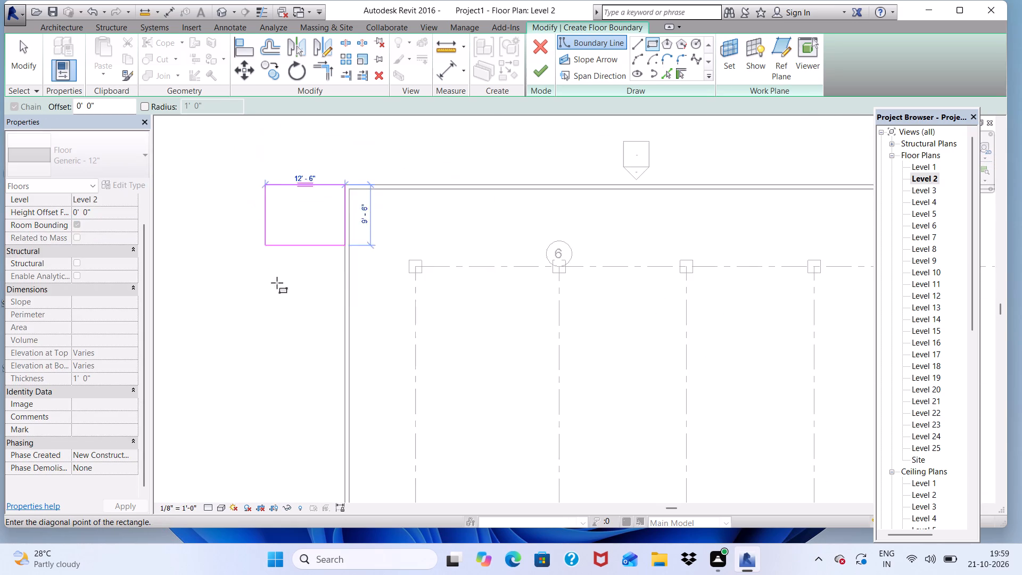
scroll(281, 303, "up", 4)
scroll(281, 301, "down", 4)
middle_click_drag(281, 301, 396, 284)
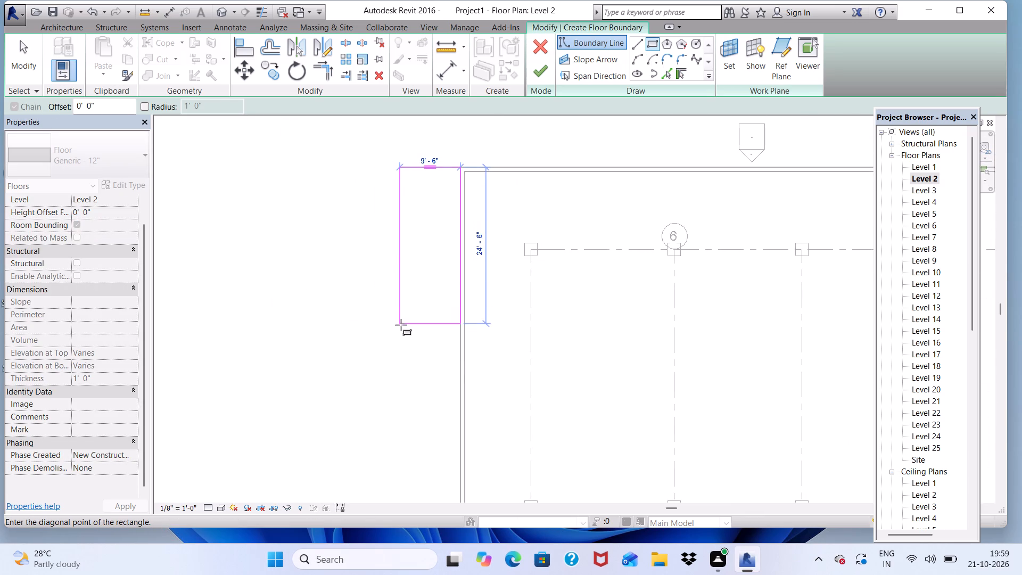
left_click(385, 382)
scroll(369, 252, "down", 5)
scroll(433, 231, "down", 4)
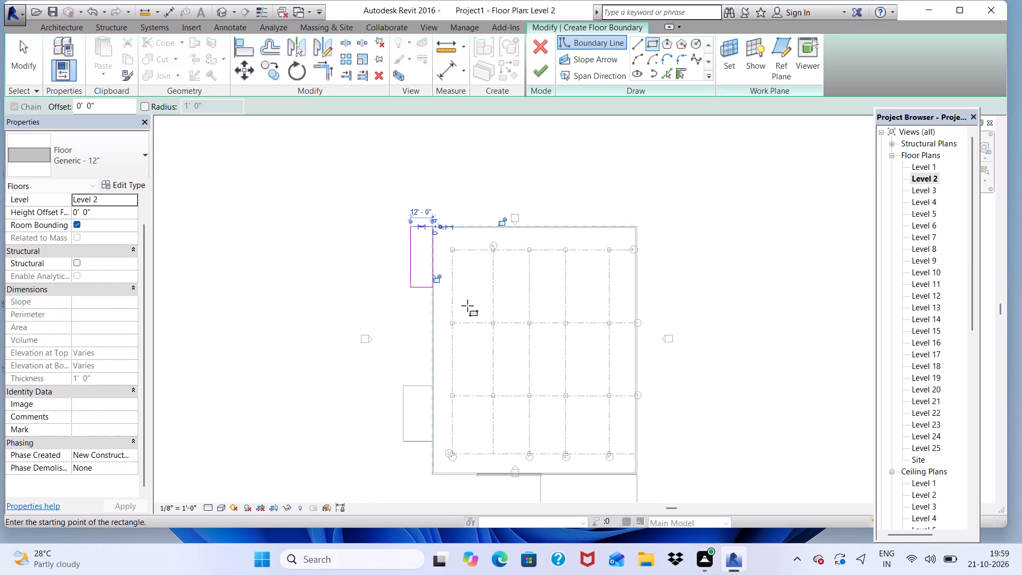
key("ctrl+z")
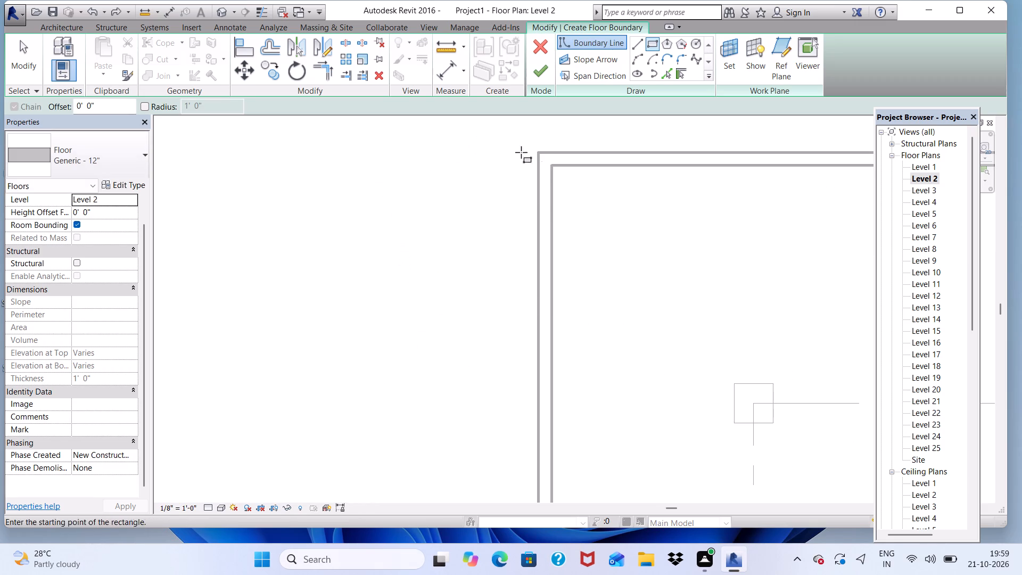
Create a Level 2 floor slab about 16' 0" by 45' 6" along the west wall, starting at the tower's northwest corner.
scroll(546, 198, "up", 7)
scroll(525, 142, "down", 6)
scroll(512, 151, "up", 3)
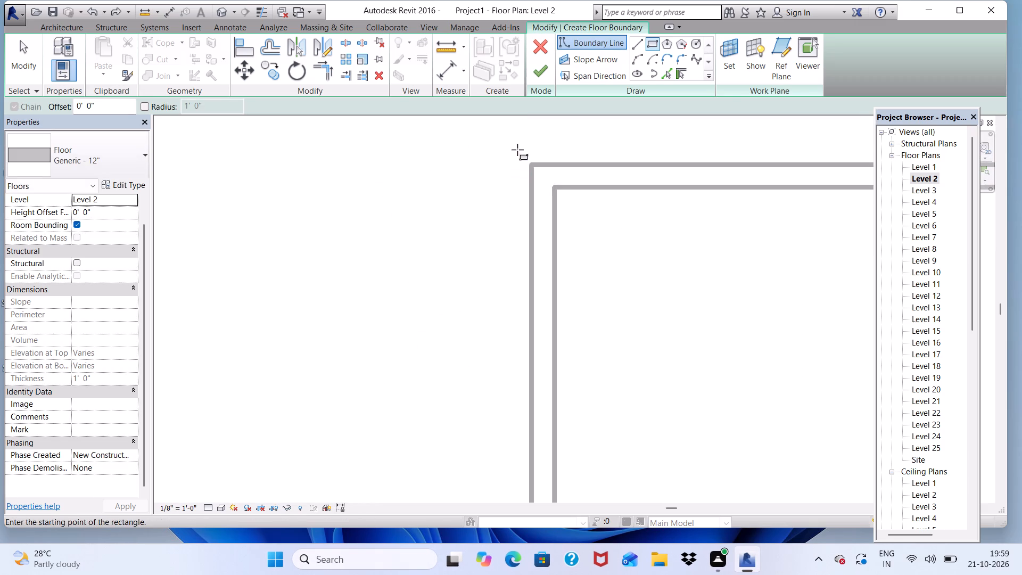
left_click(531, 165)
scroll(442, 173, "down", 3)
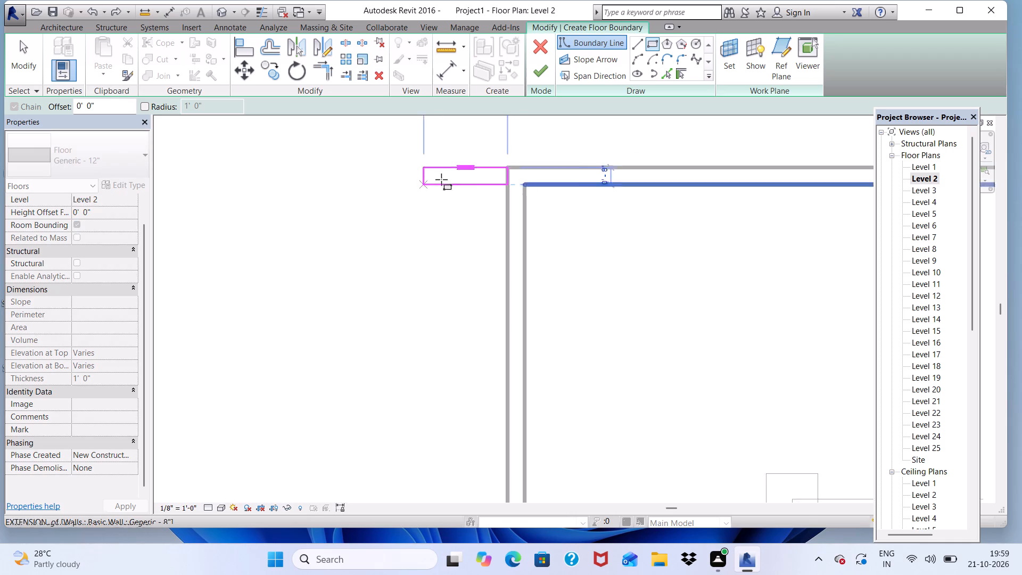
scroll(441, 179, "down", 9)
scroll(428, 336, "up", 4)
scroll(411, 320, "down", 5)
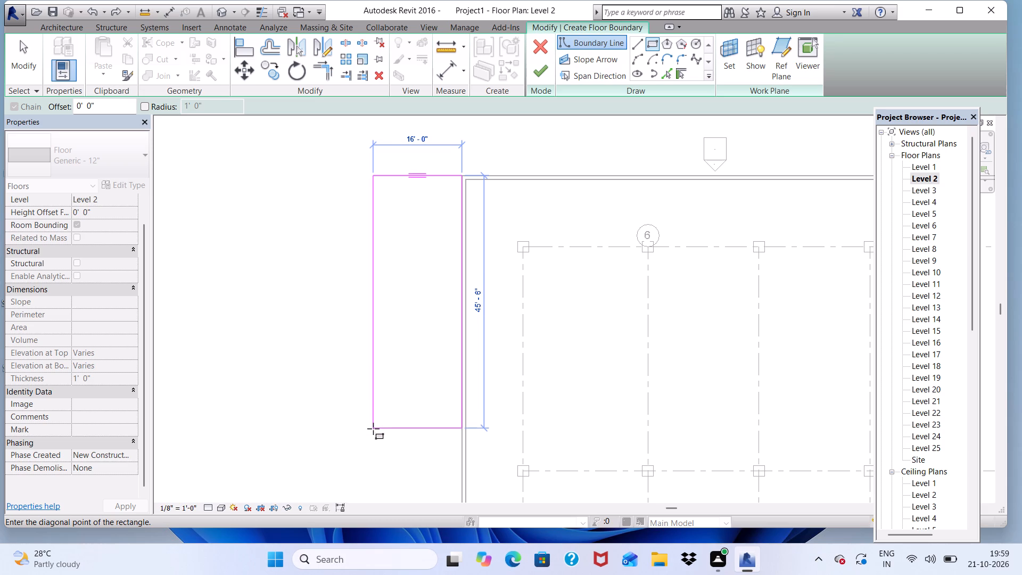
left_click(373, 429)
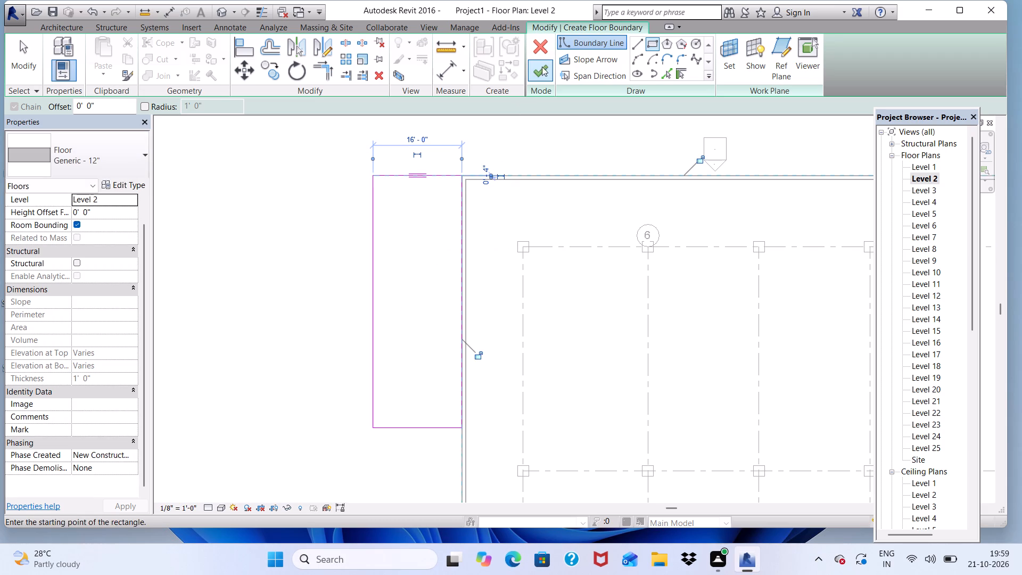
left_click(543, 63)
scroll(505, 180, "down", 9)
scroll(459, 346, "up", 4)
key("space")
scroll(369, 227, "down", 2)
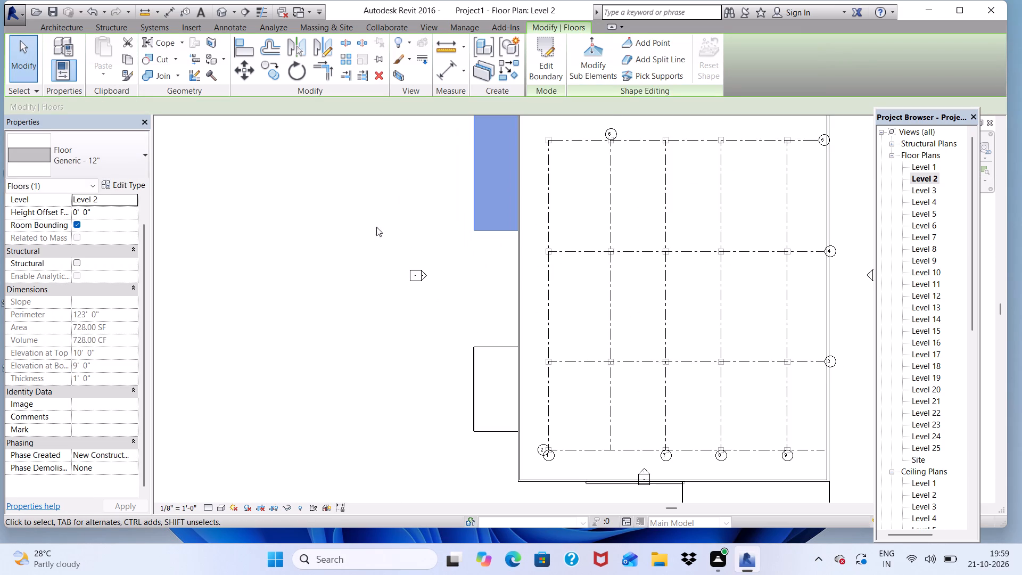
scroll(376, 227, "down", 1)
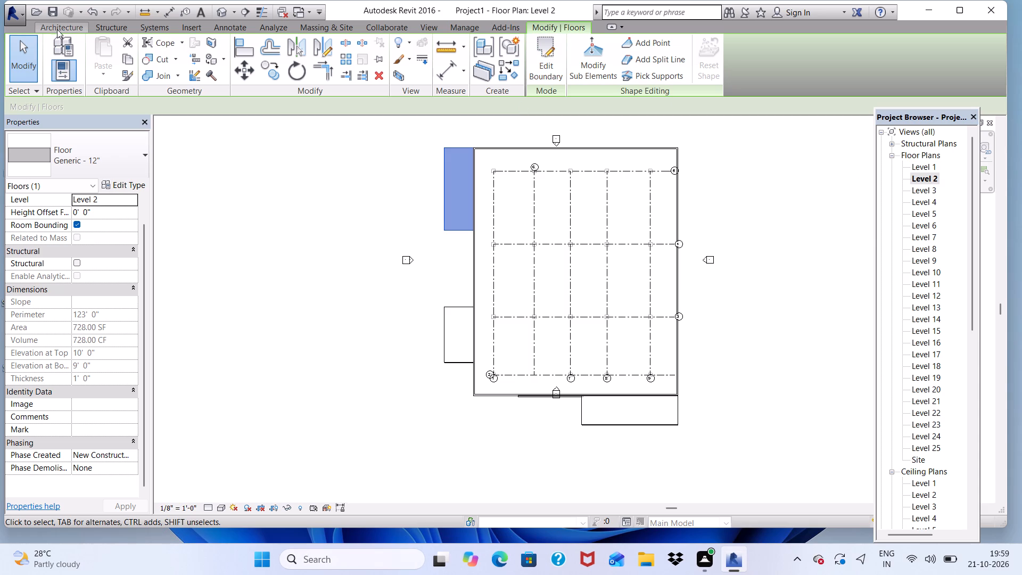
Inspect the new Level 2 slab on the west side in the 3D view against the existing balcony stacks.
left_click(223, 8)
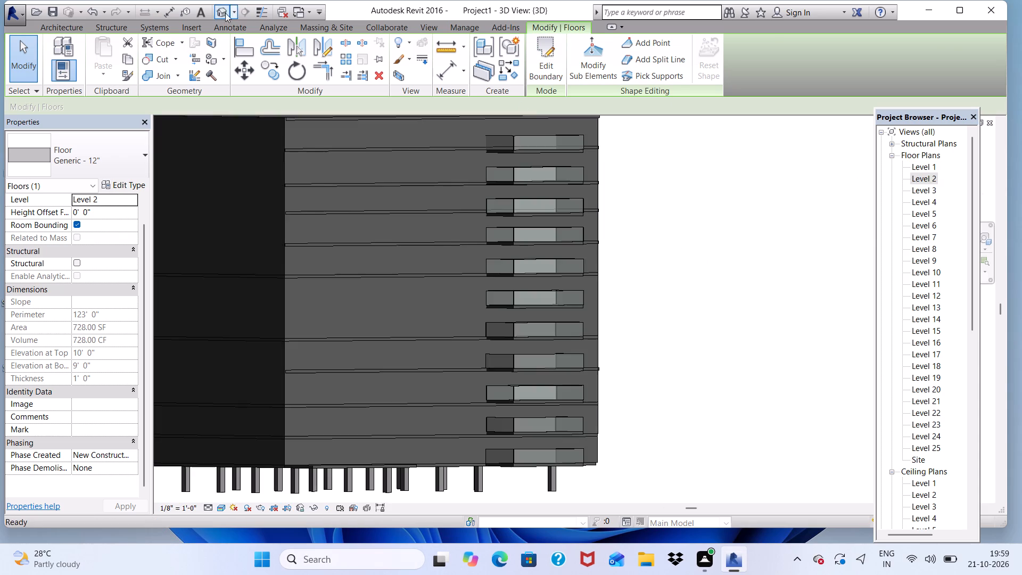
scroll(395, 202, "down", 2)
scroll(377, 344, "up", 3)
scroll(330, 417, "up", 4)
scroll(292, 319, "down", 2)
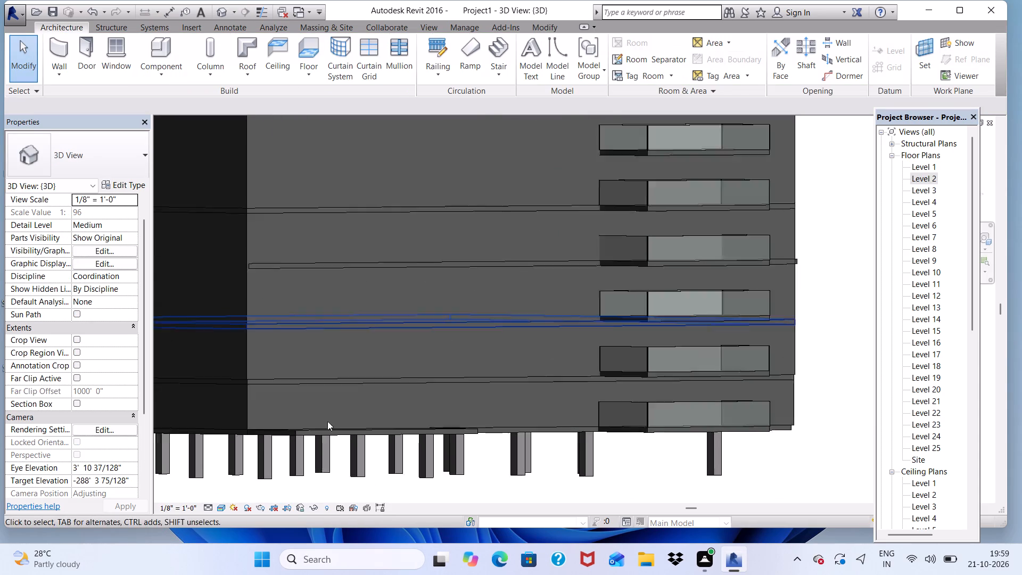
scroll(327, 421, "down", 5)
scroll(325, 451, "up", 1, "shift")
middle_click_drag(325, 451, 232, 442, "shift")
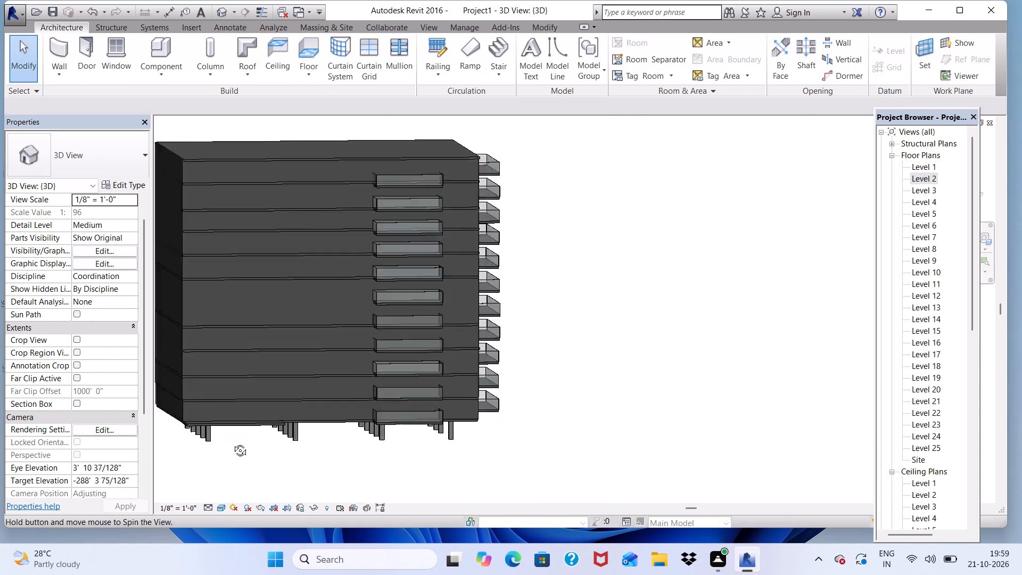
middle_click_drag(232, 442, 227, 445, "shift")
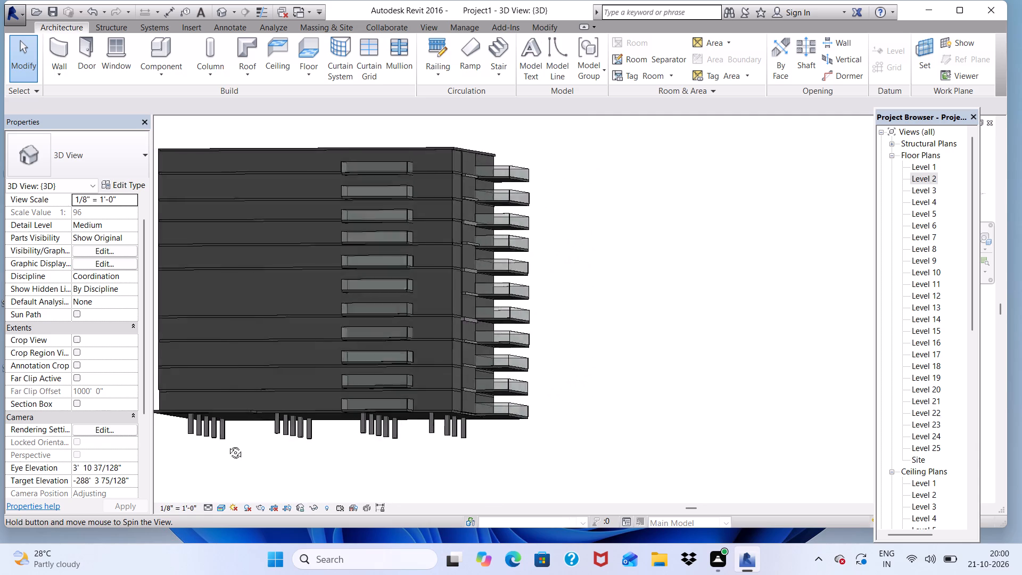
middle_click_drag(227, 445, 268, 500, "shift")
scroll(285, 389, "up", 3)
scroll(322, 263, "down", 4)
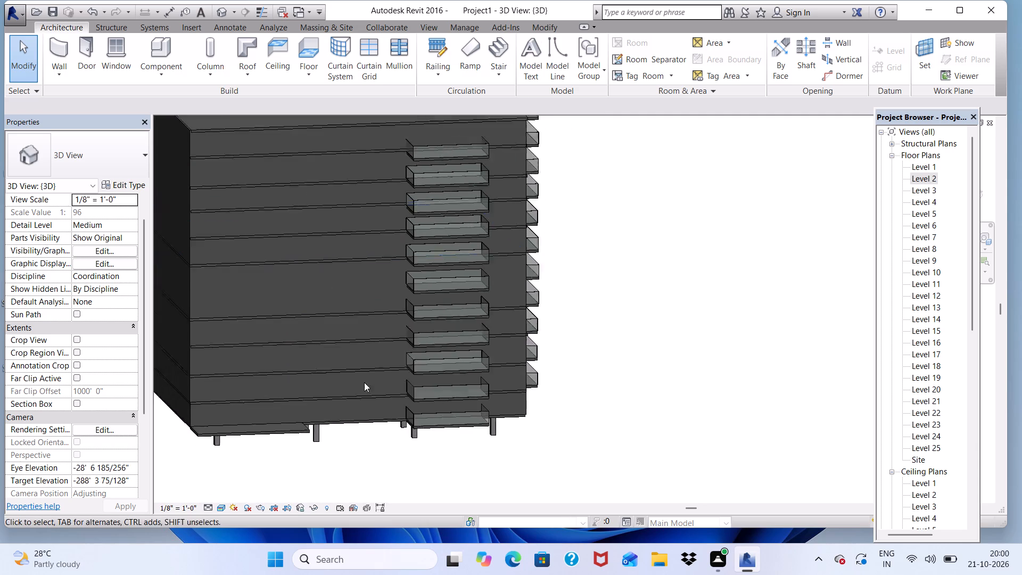
scroll(254, 504, "up", 4)
scroll(301, 407, "up", 3)
scroll(252, 434, "up", 4)
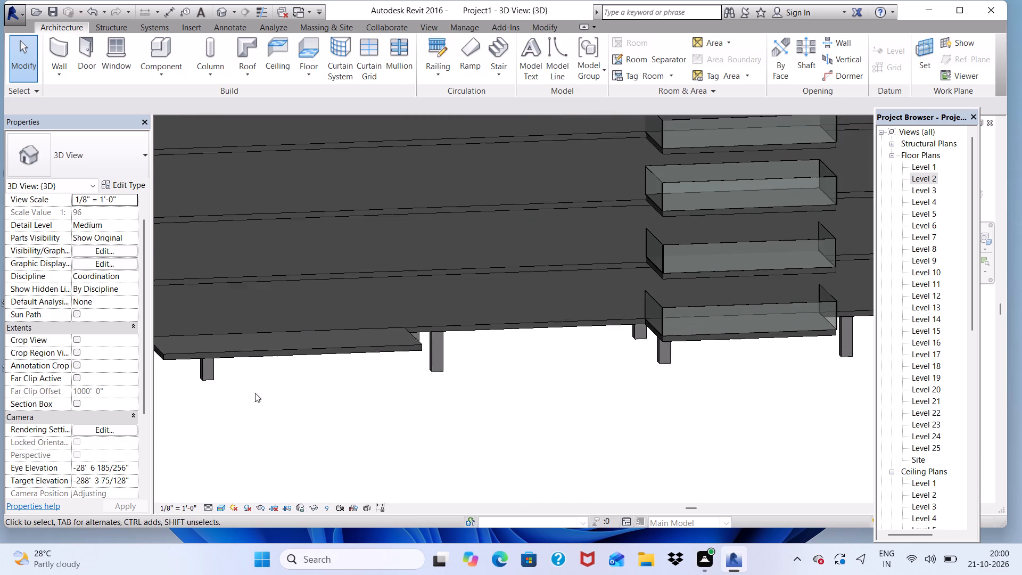
scroll(322, 367, "down", 4)
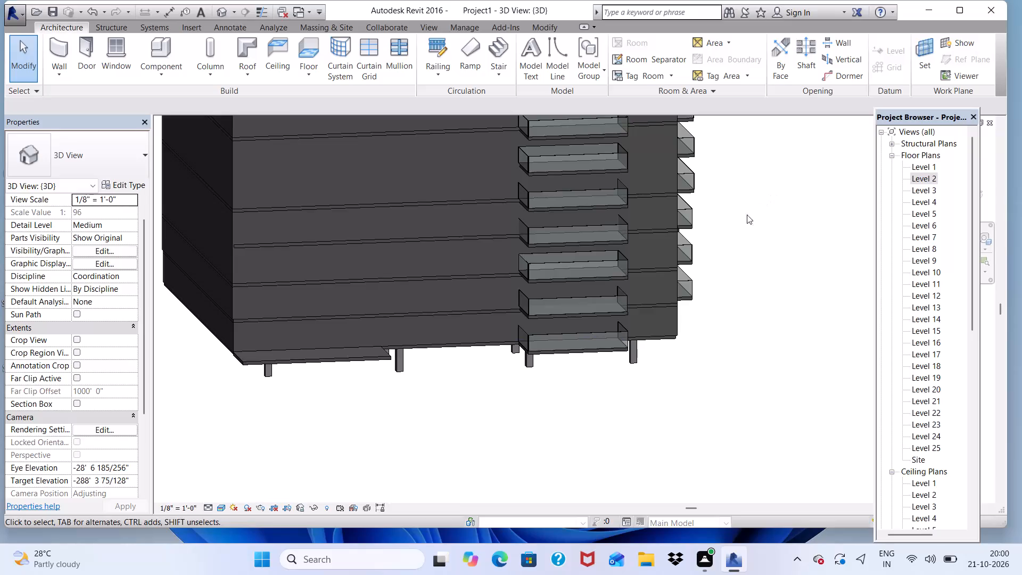
scroll(285, 369, "up", 3)
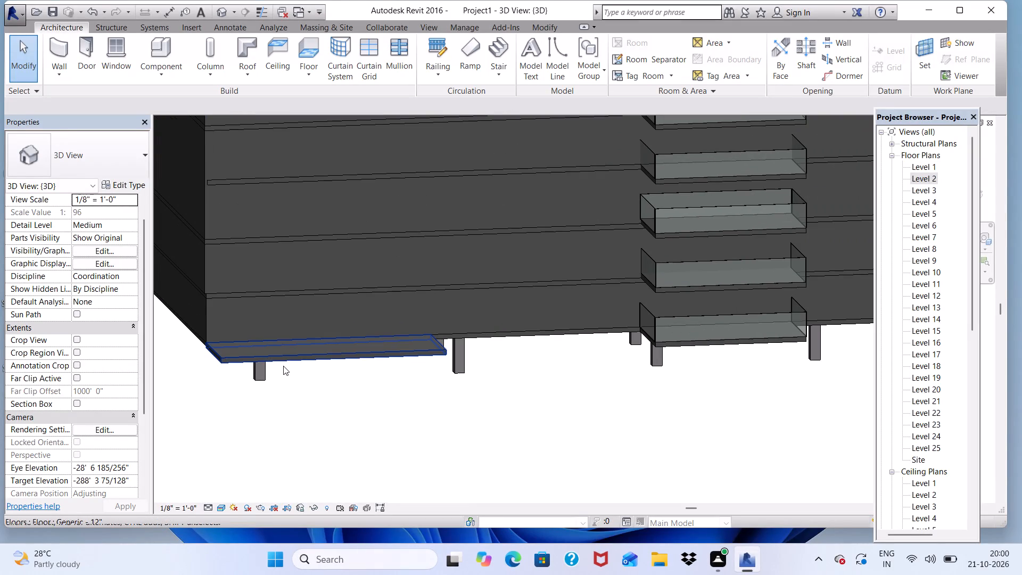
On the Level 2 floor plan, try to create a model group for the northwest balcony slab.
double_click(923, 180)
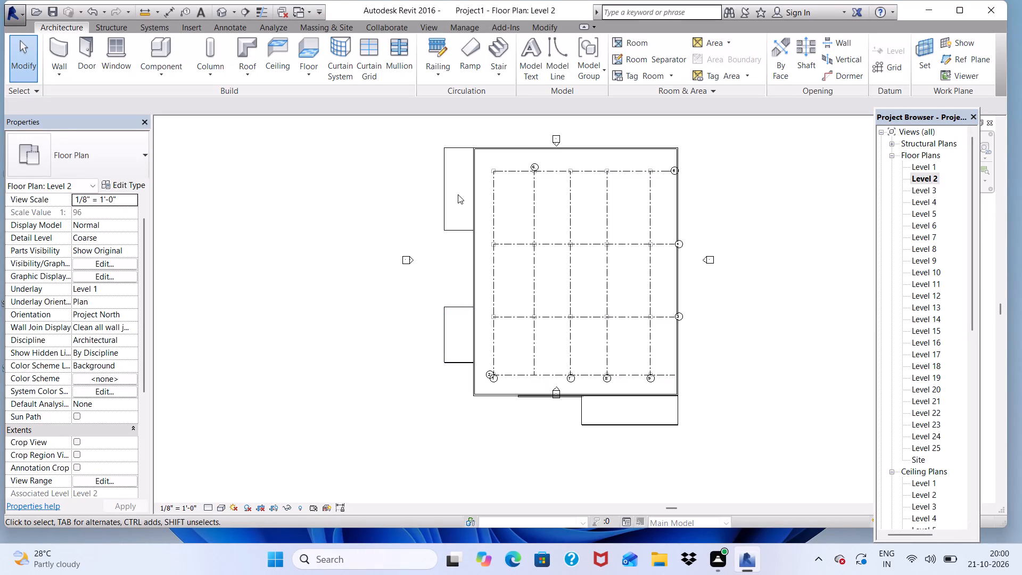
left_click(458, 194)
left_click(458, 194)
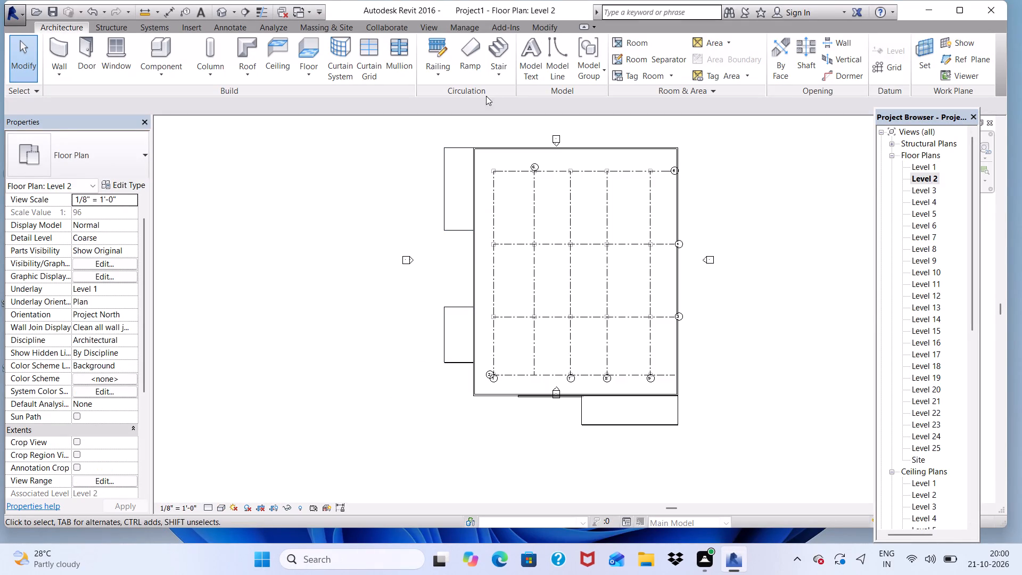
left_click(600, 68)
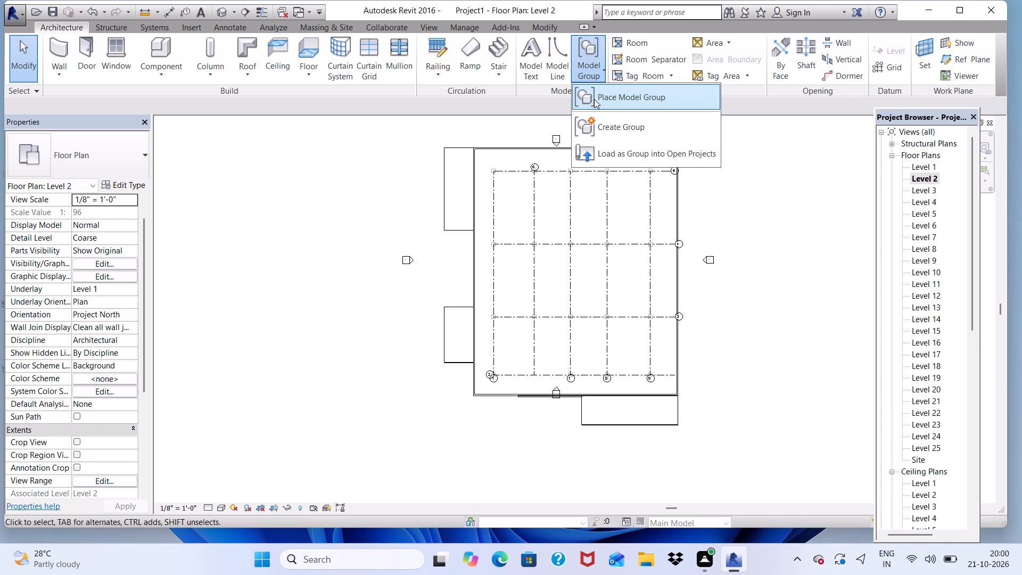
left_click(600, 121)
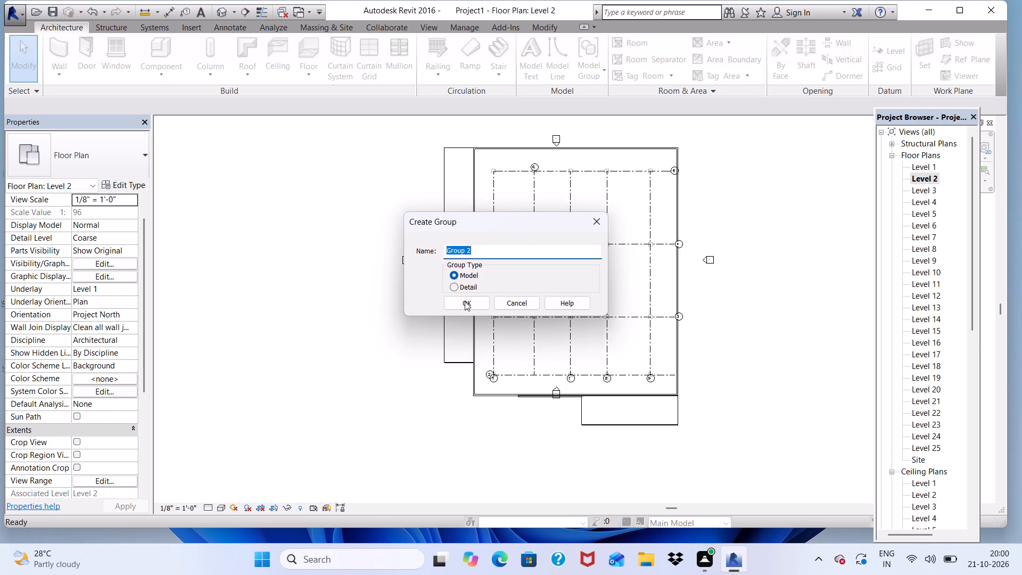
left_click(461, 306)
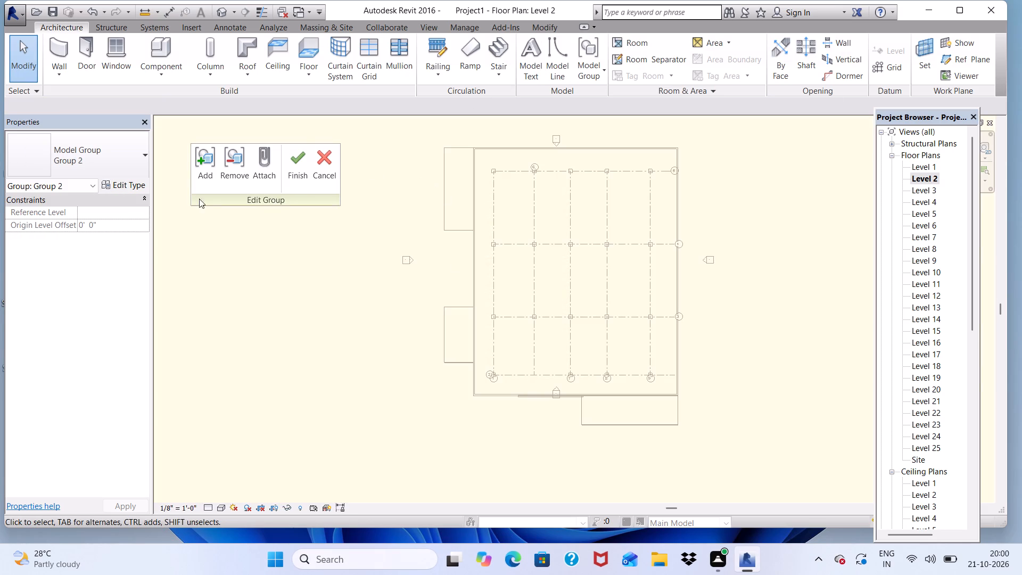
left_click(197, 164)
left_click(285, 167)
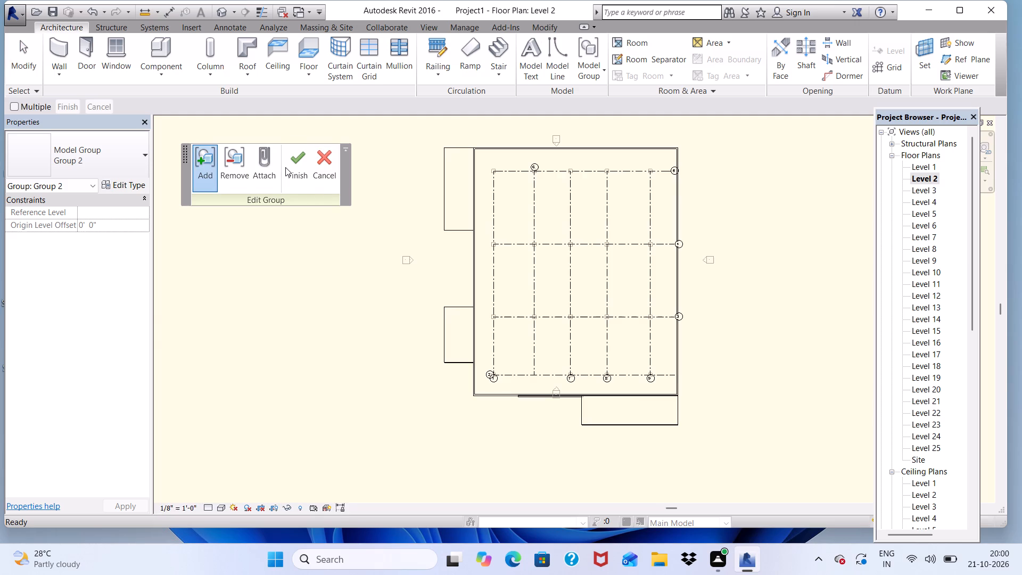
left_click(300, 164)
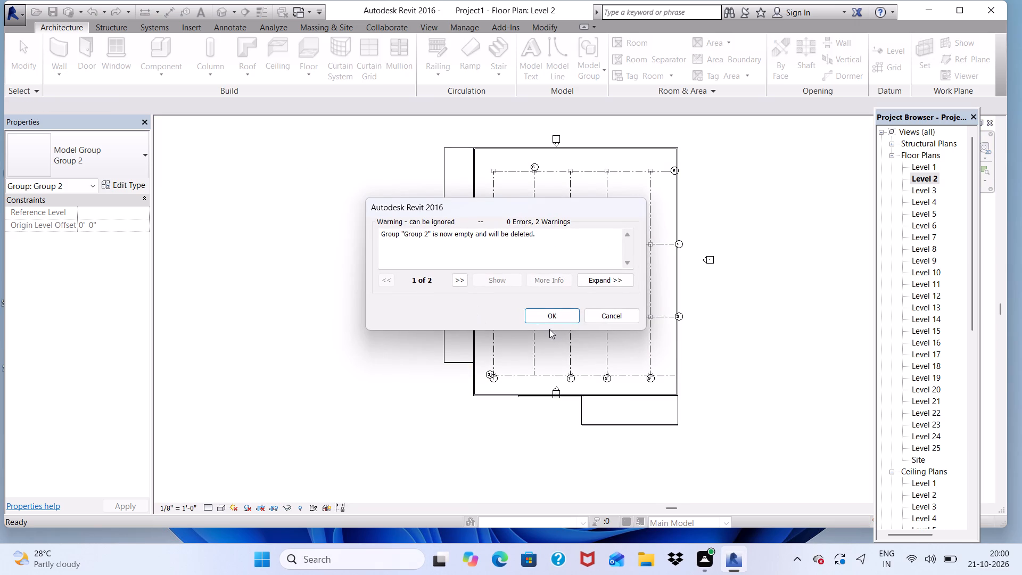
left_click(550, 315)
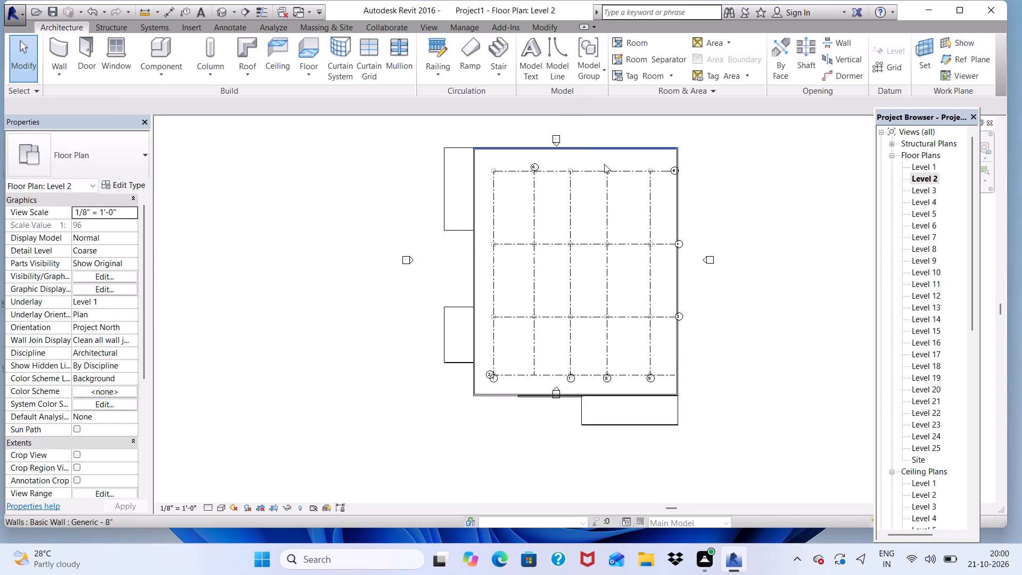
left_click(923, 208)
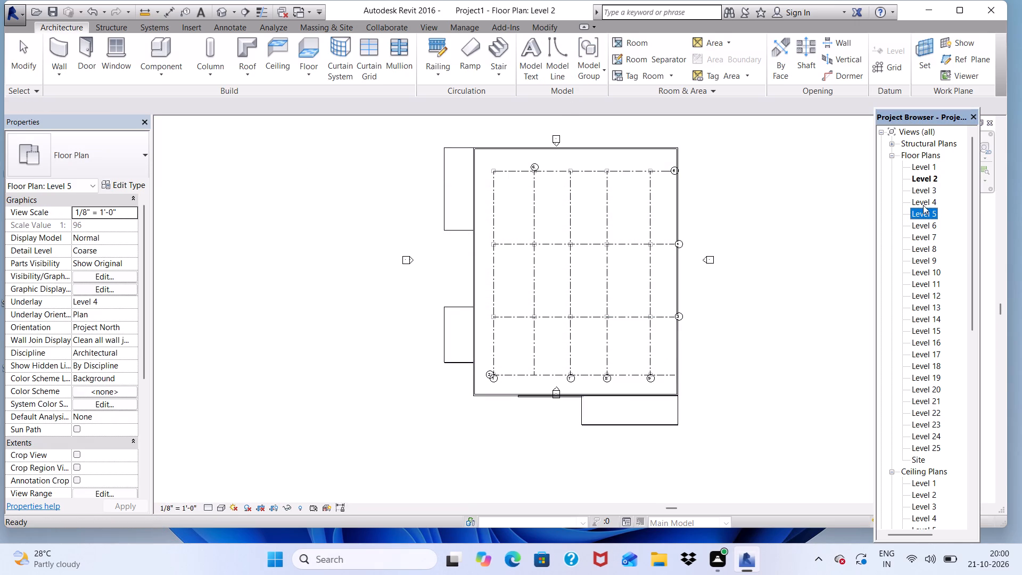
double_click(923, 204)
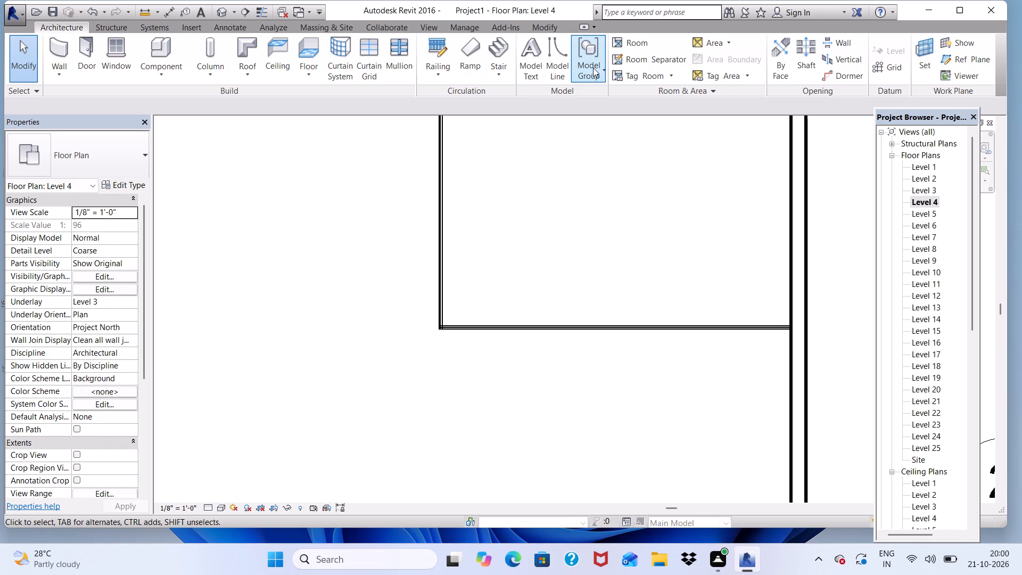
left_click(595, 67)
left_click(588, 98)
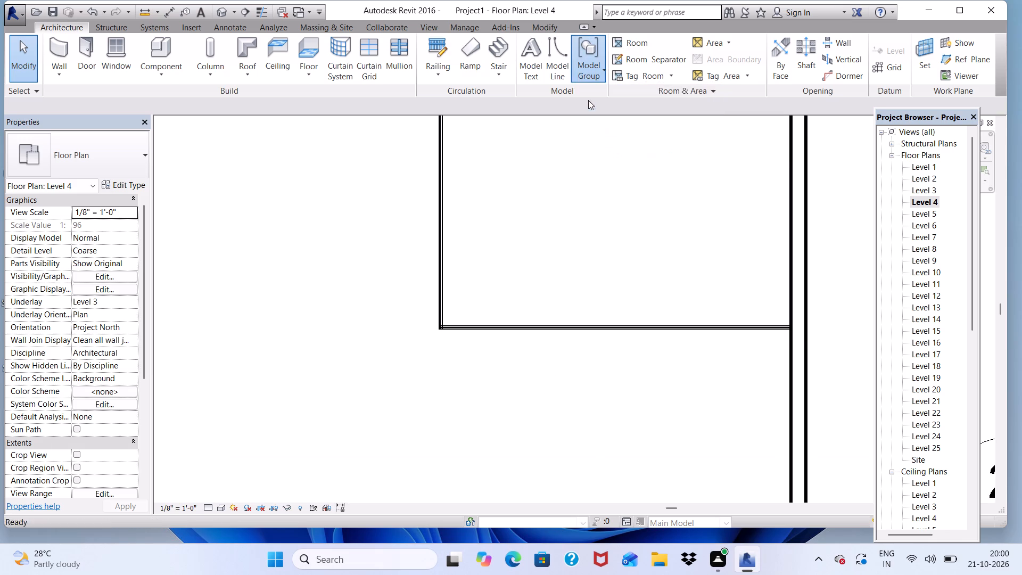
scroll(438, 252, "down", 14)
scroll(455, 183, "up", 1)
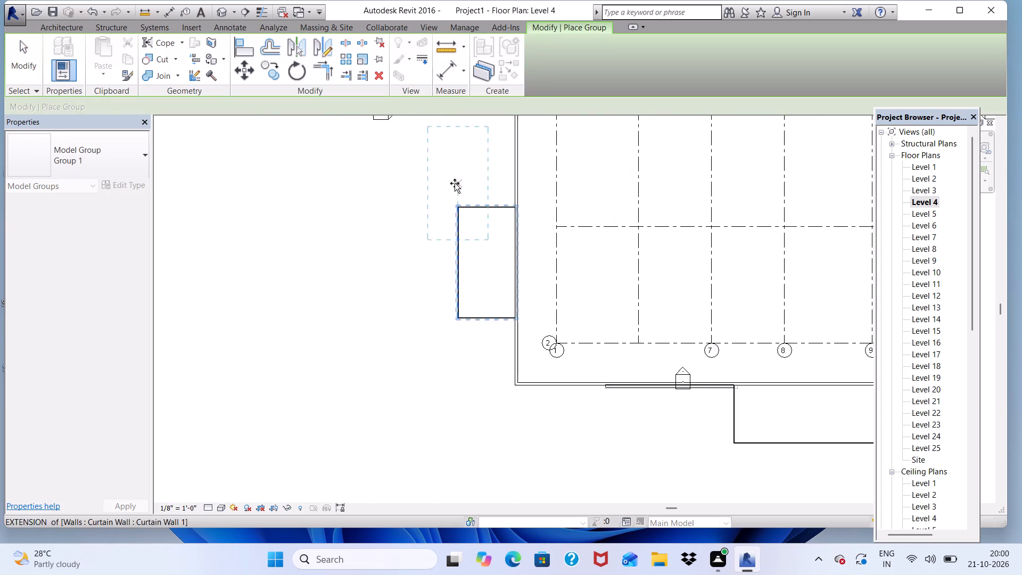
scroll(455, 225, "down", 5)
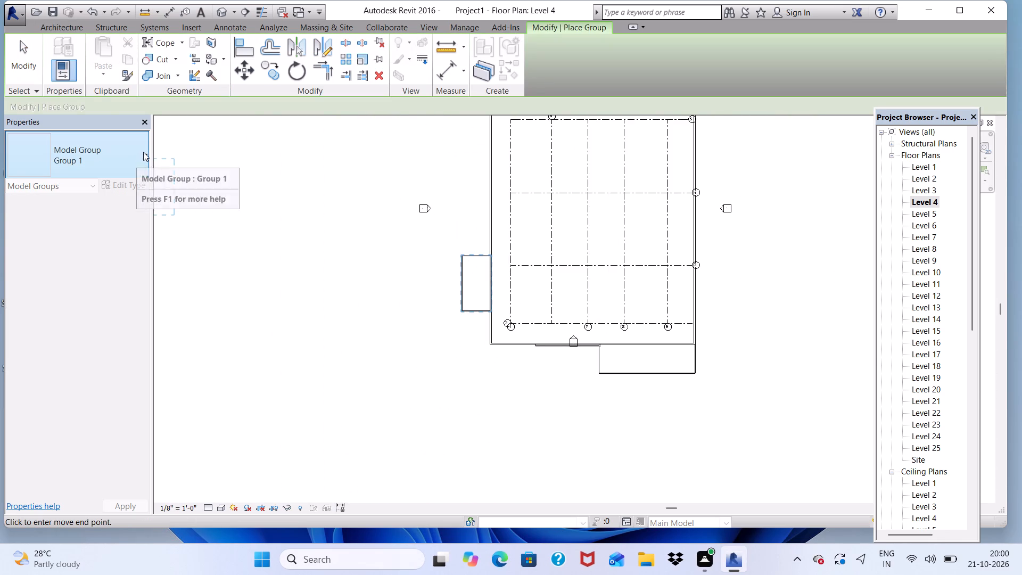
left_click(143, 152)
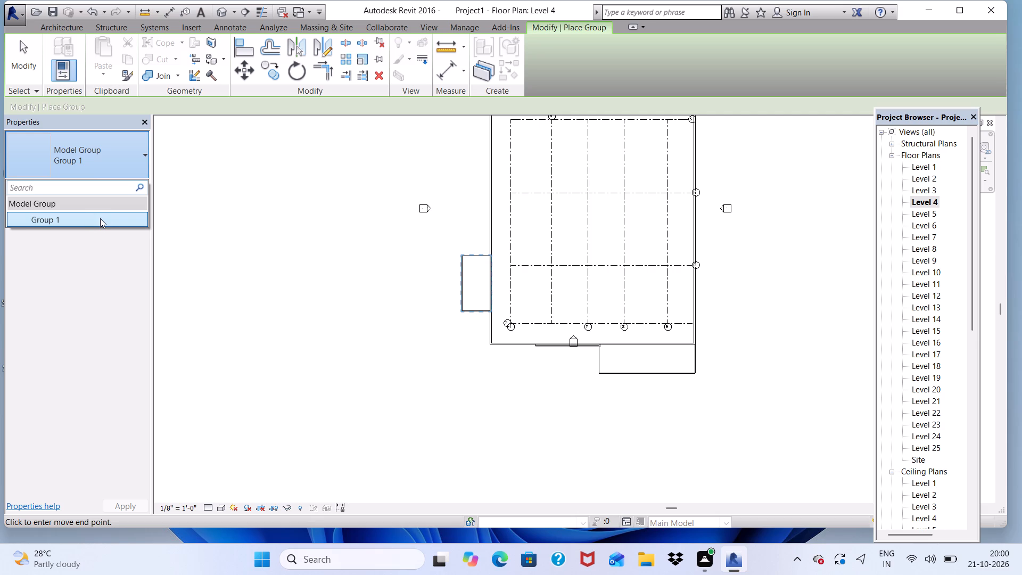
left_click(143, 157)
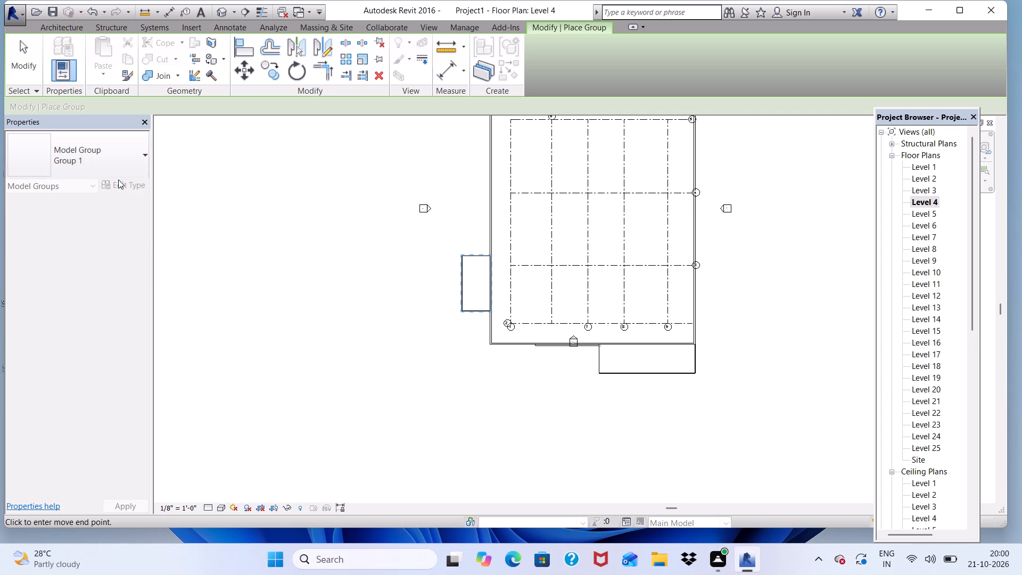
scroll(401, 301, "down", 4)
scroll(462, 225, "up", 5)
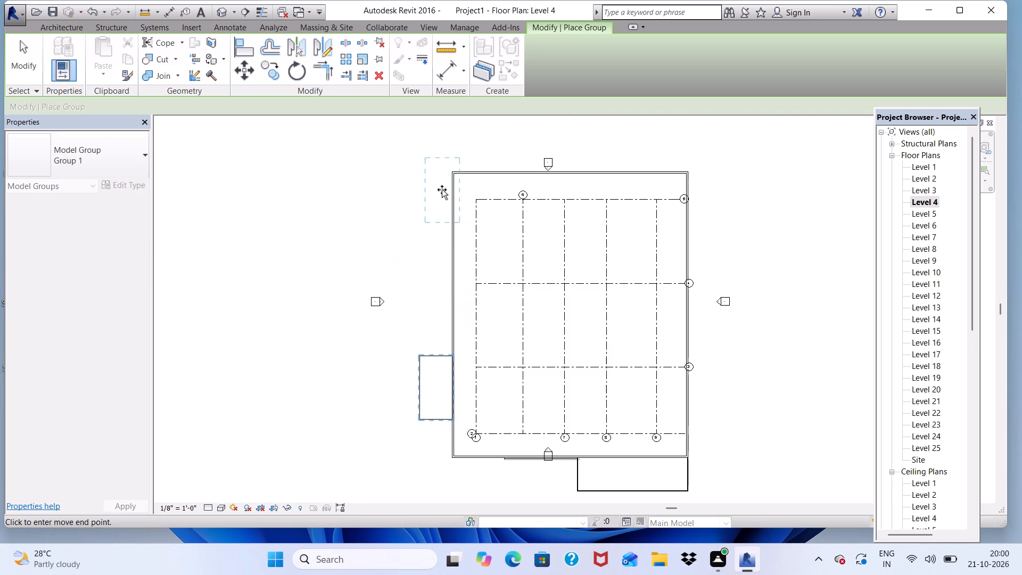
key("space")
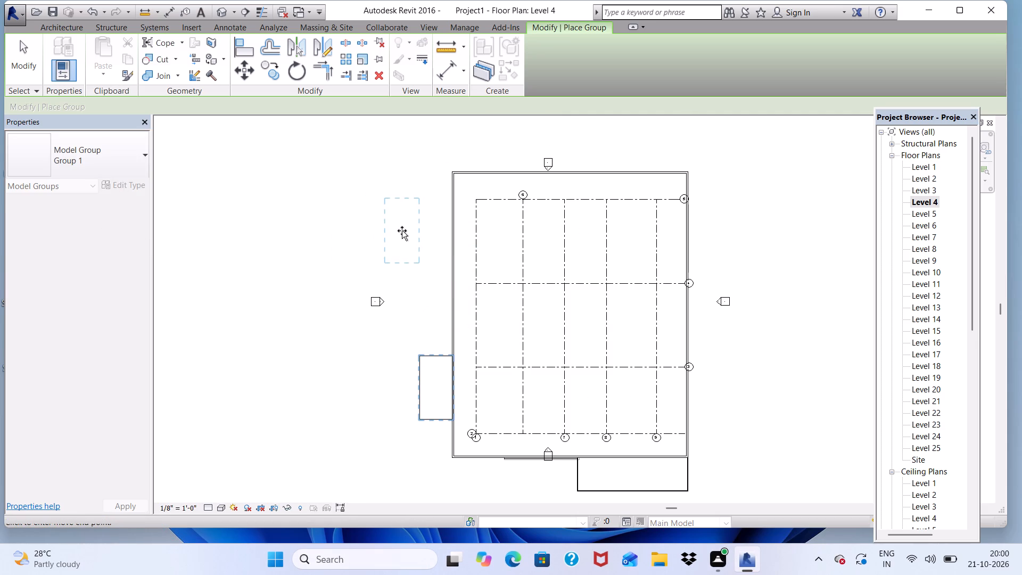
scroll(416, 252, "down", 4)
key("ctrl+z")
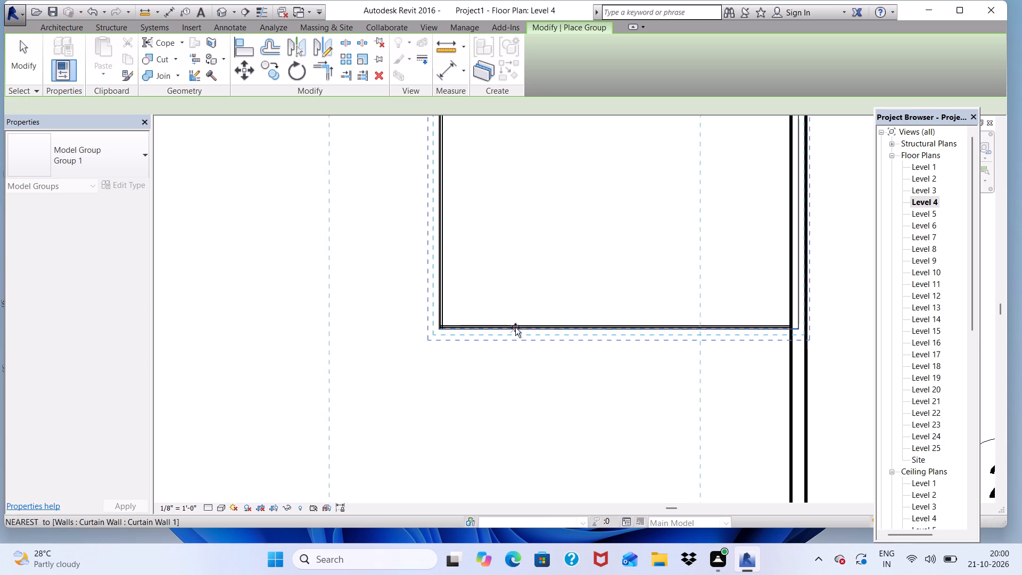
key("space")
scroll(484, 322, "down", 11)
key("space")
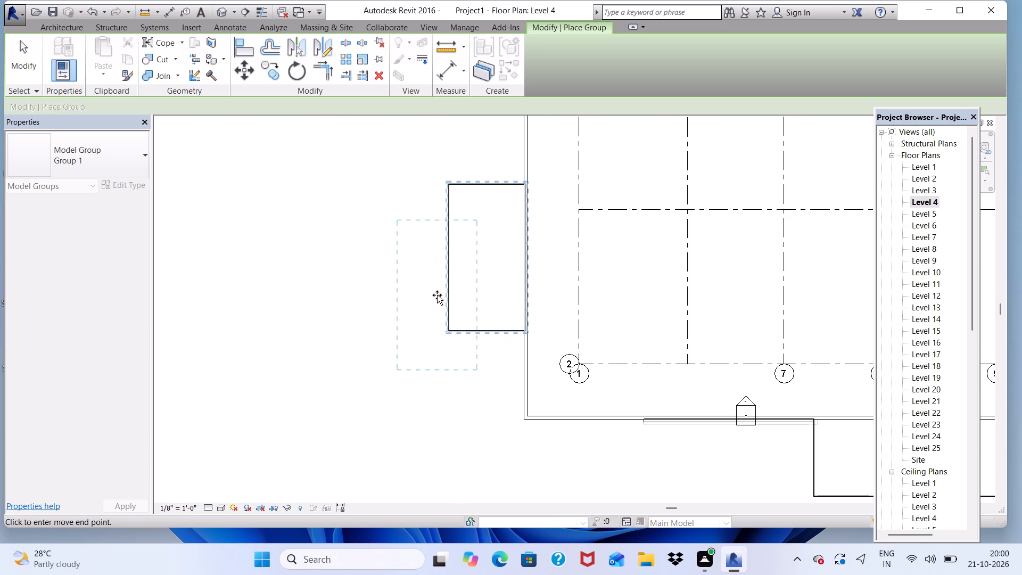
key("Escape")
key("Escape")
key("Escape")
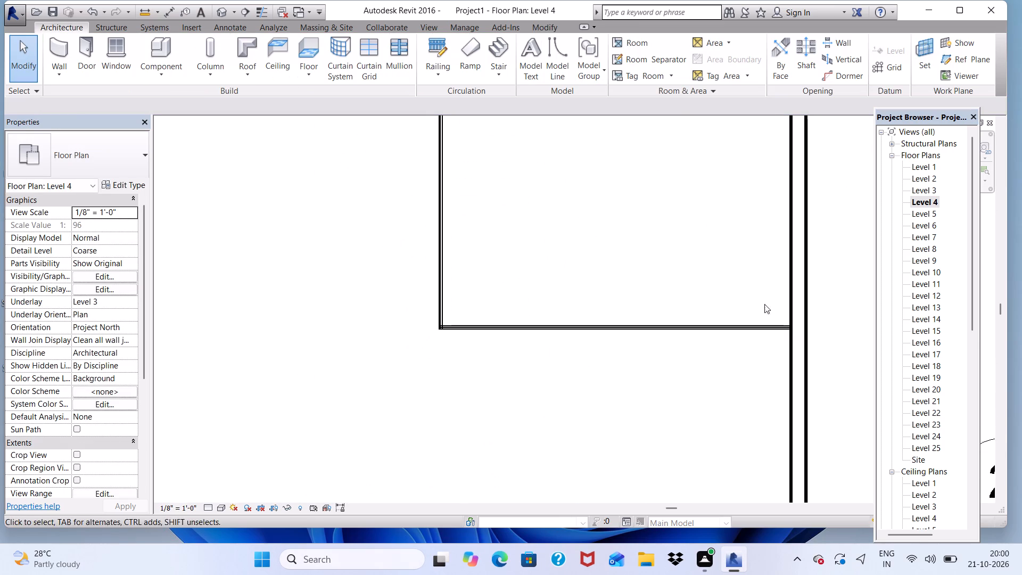
On the Level 2 floor plan, create a model group from the northwest balcony slab, opening it in the Group Editor and finishing the edit.
double_click(917, 185)
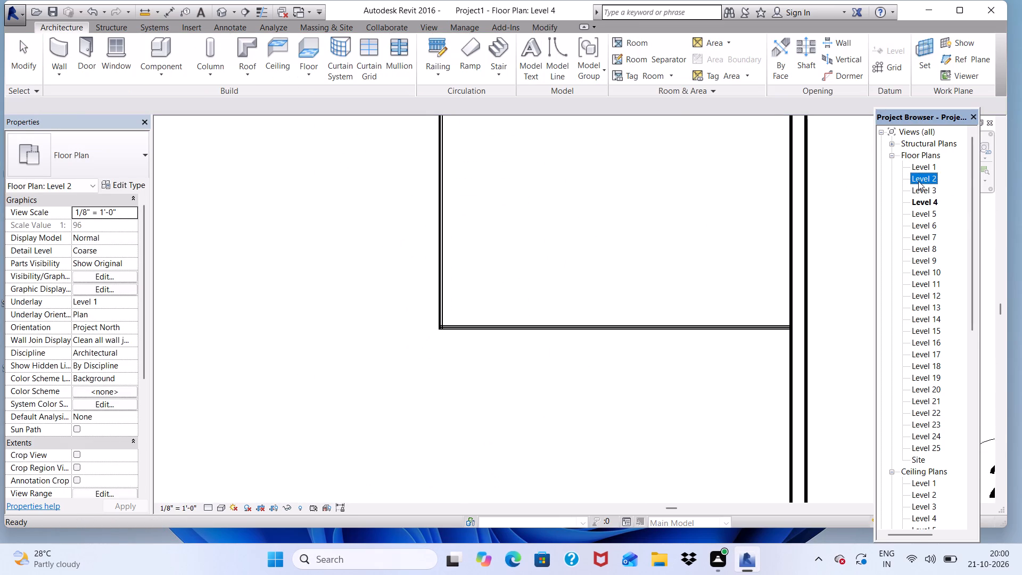
left_click(918, 181)
scroll(586, 218, "down", 2)
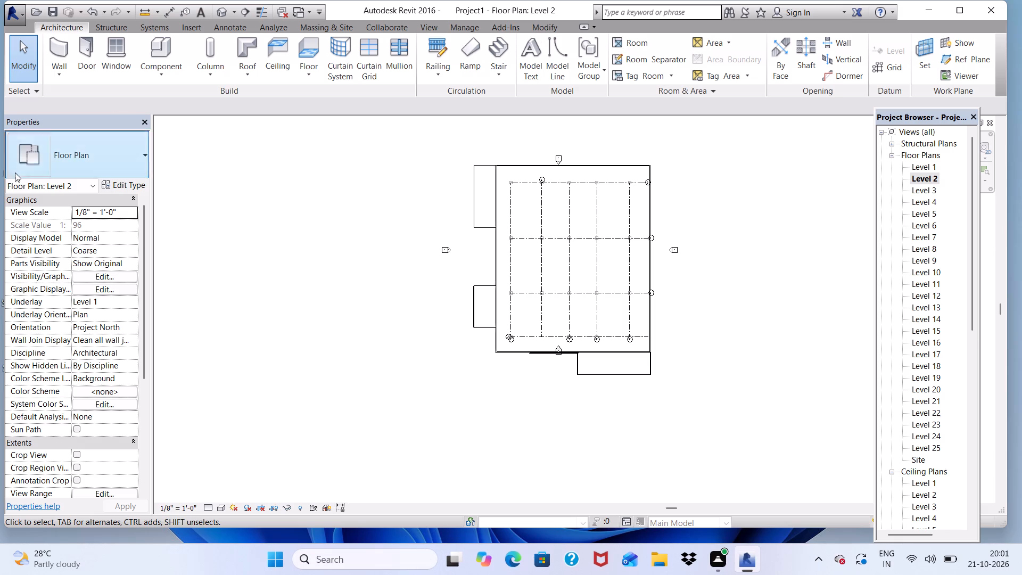
scroll(563, 166, "up", 8)
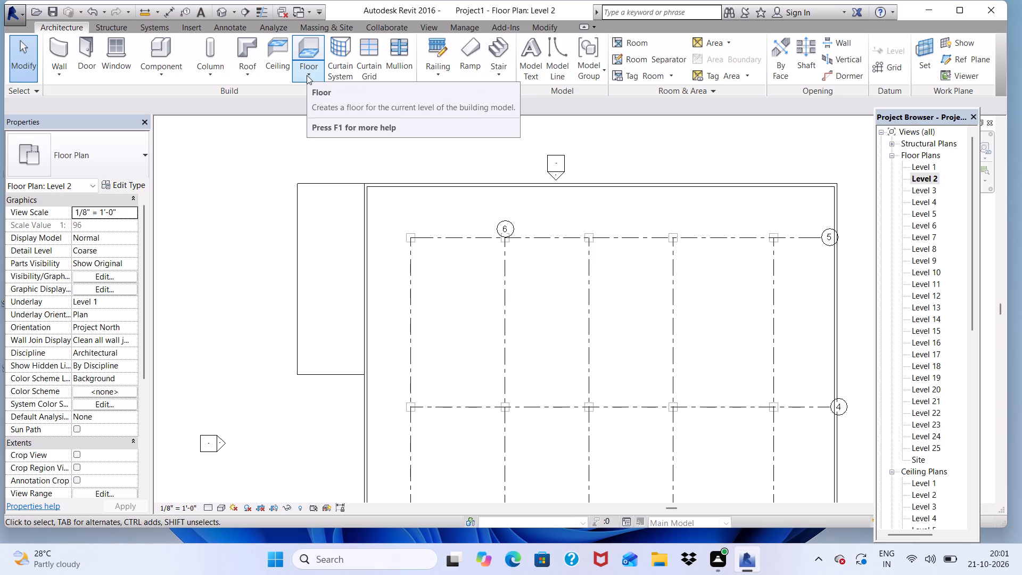
left_click(309, 226)
double_click(303, 231)
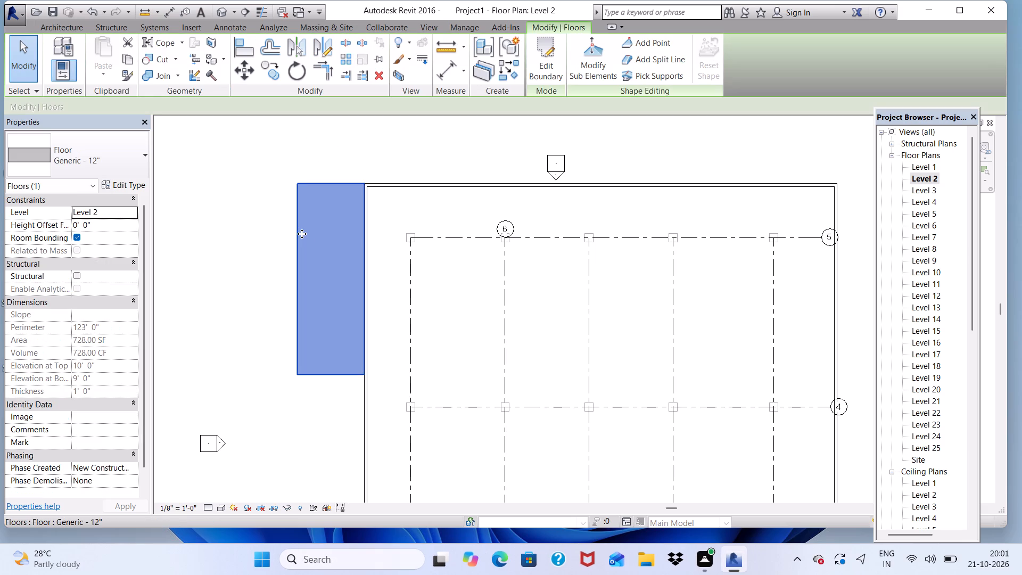
left_click(52, 29)
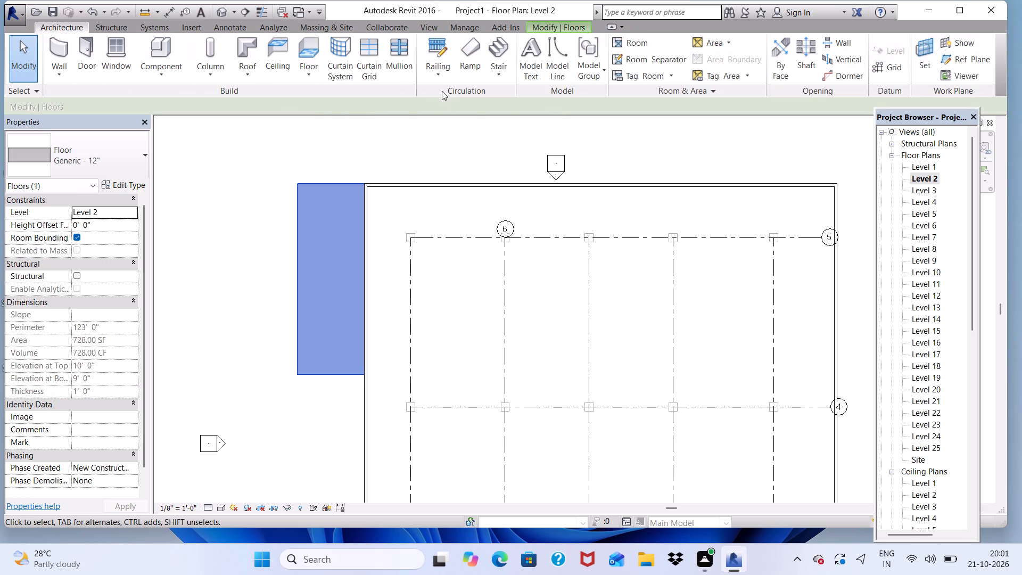
left_click(601, 72)
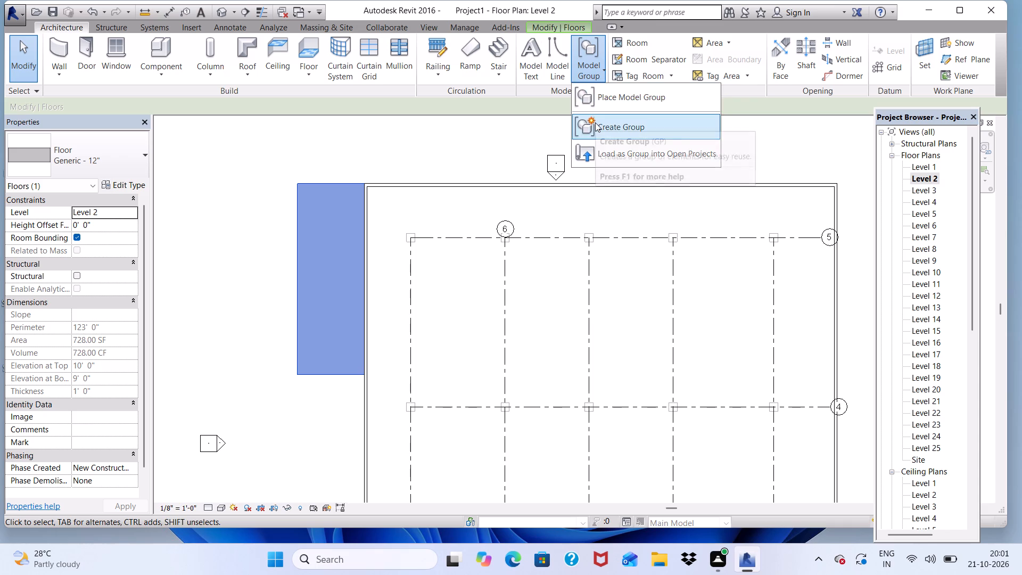
left_click(595, 122)
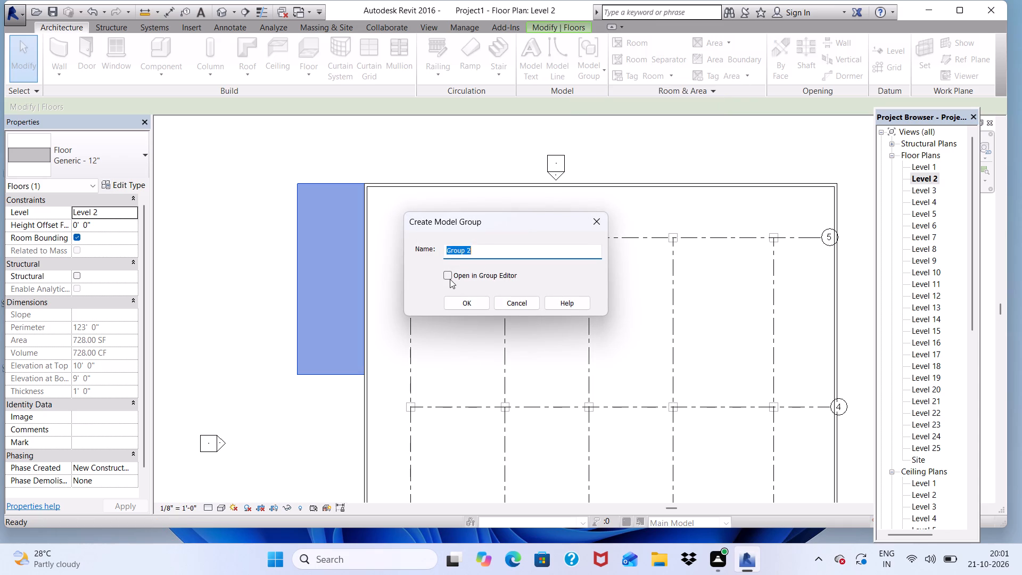
left_click(450, 276)
left_click(463, 308)
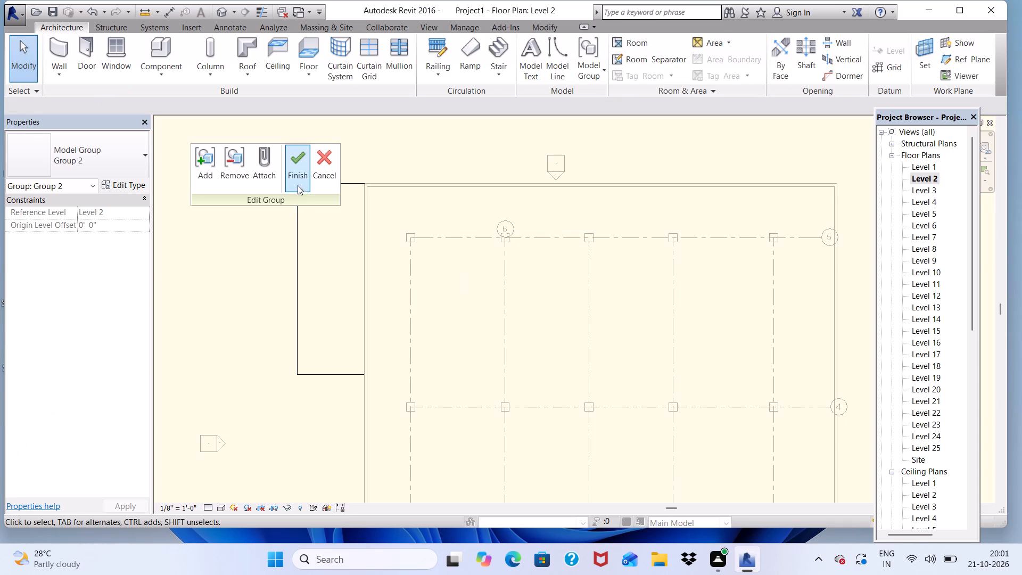
left_click(214, 160)
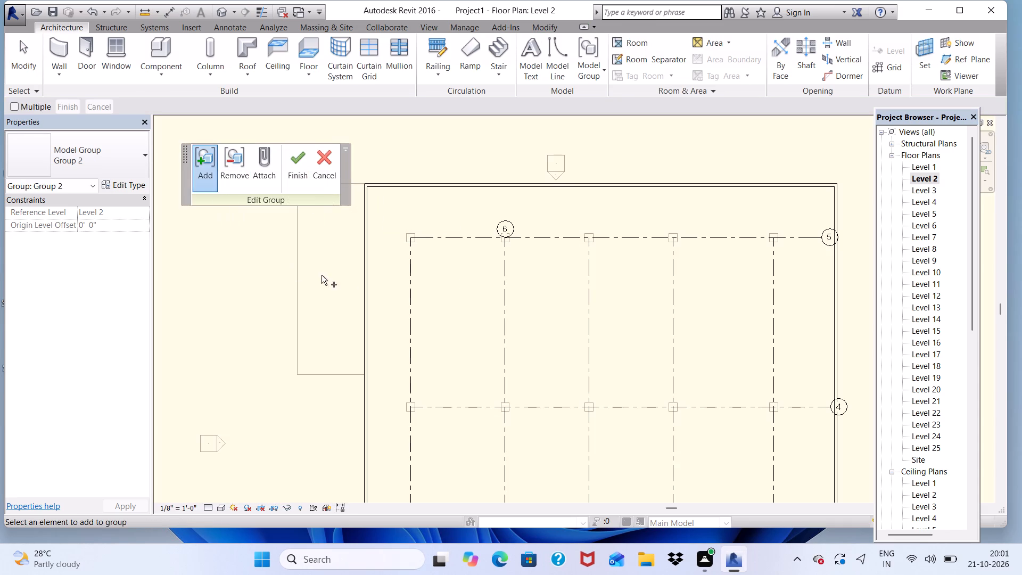
left_click(299, 268)
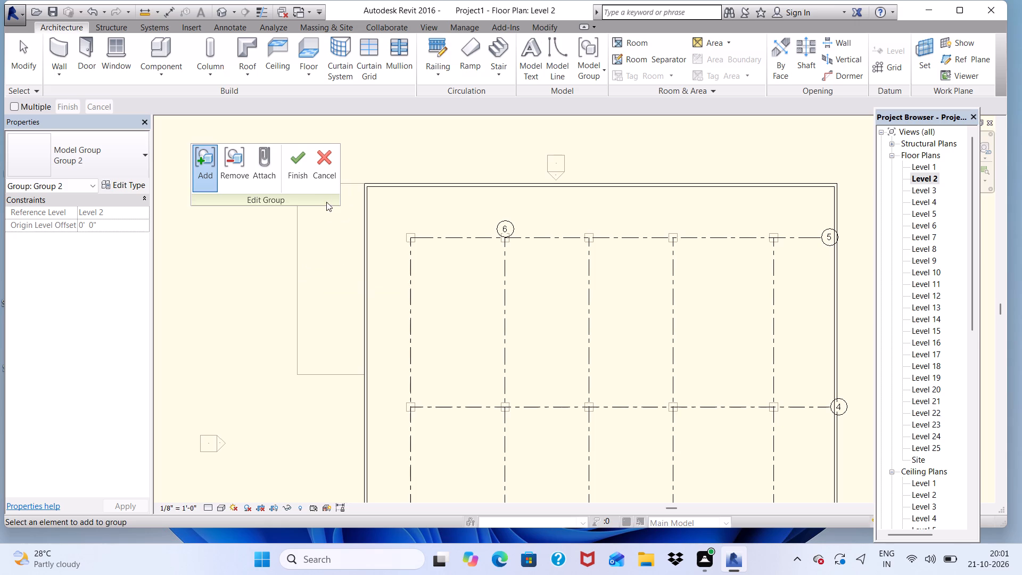
left_click_drag(303, 157, 303, 165)
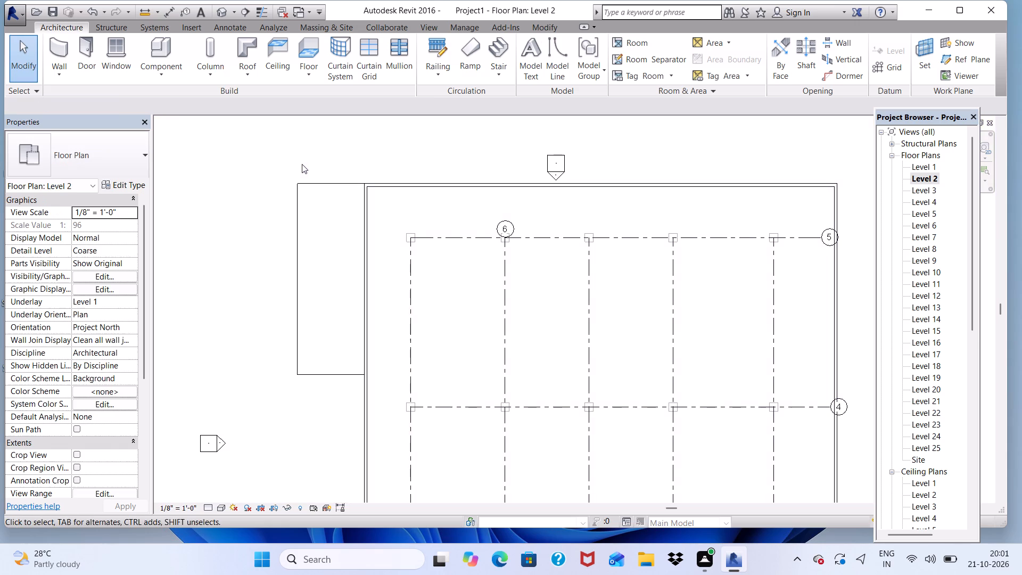
Place model group Group 2 on the Level 4 floor plan at the tower's northwest corner, aligned with the origin of the slab group below.
scroll(292, 208, "down", 3)
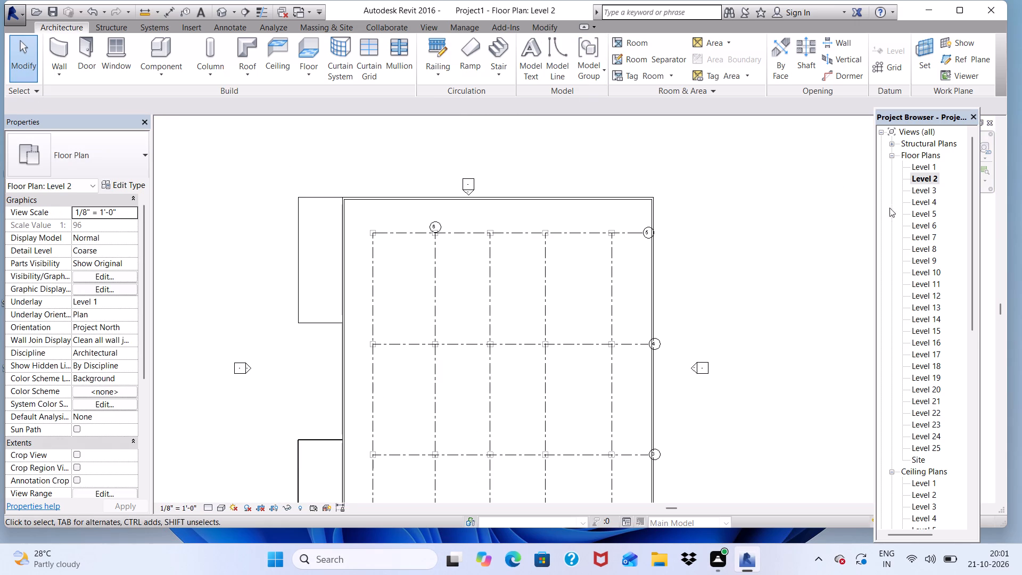
double_click(928, 199)
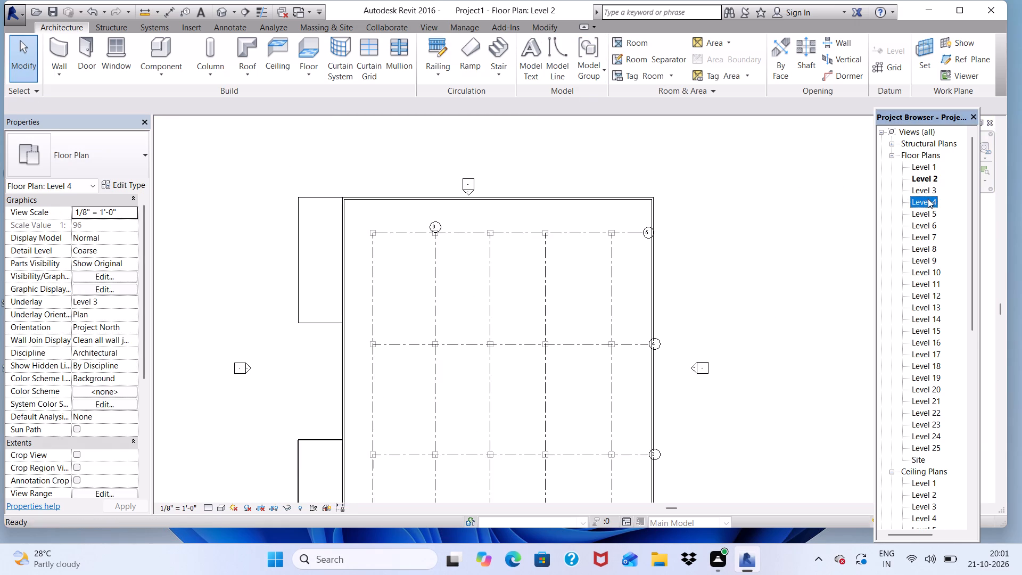
left_click(599, 68)
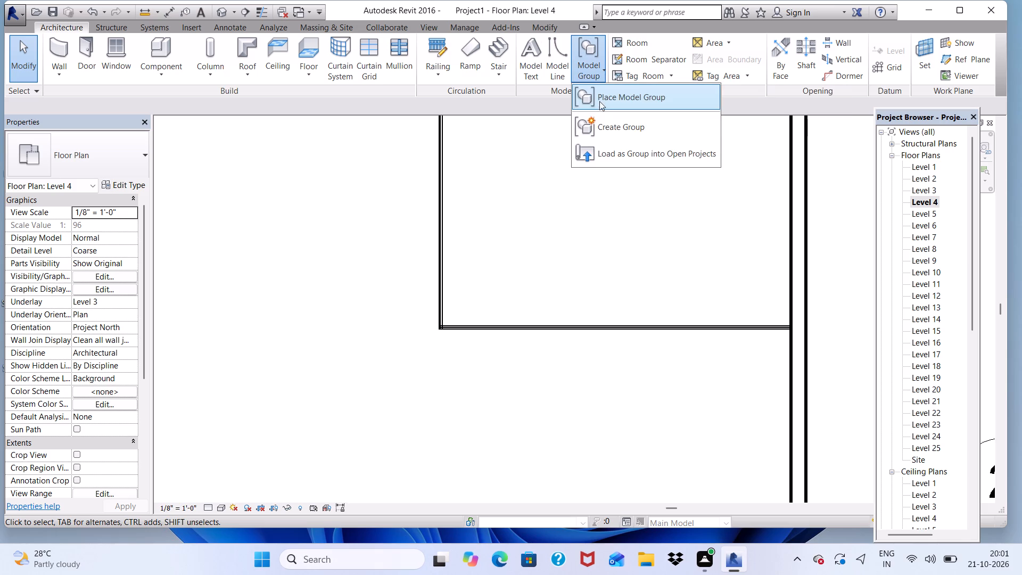
left_click(600, 101)
scroll(592, 116, "down", 5)
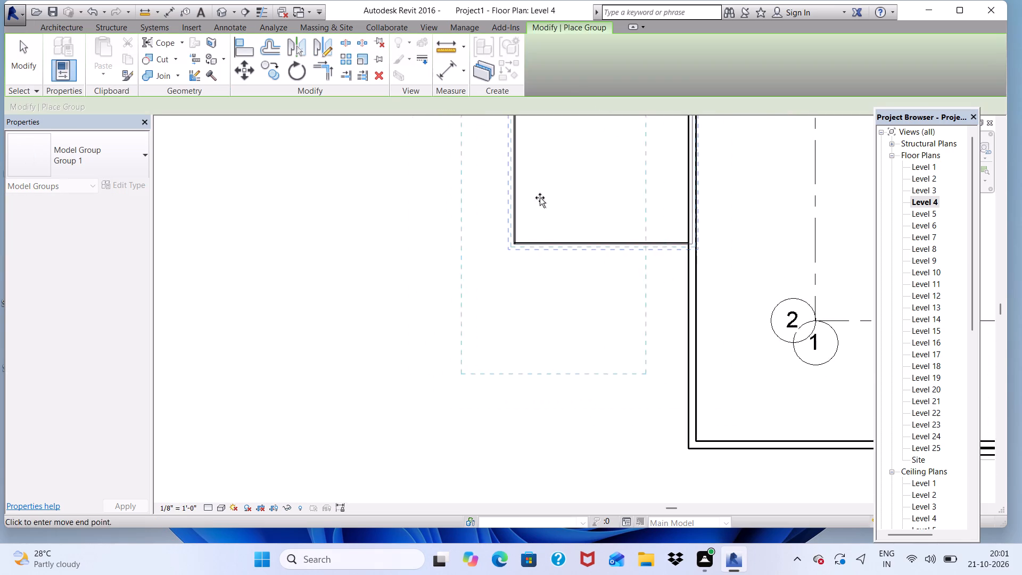
scroll(540, 198, "down", 4)
left_click(142, 154)
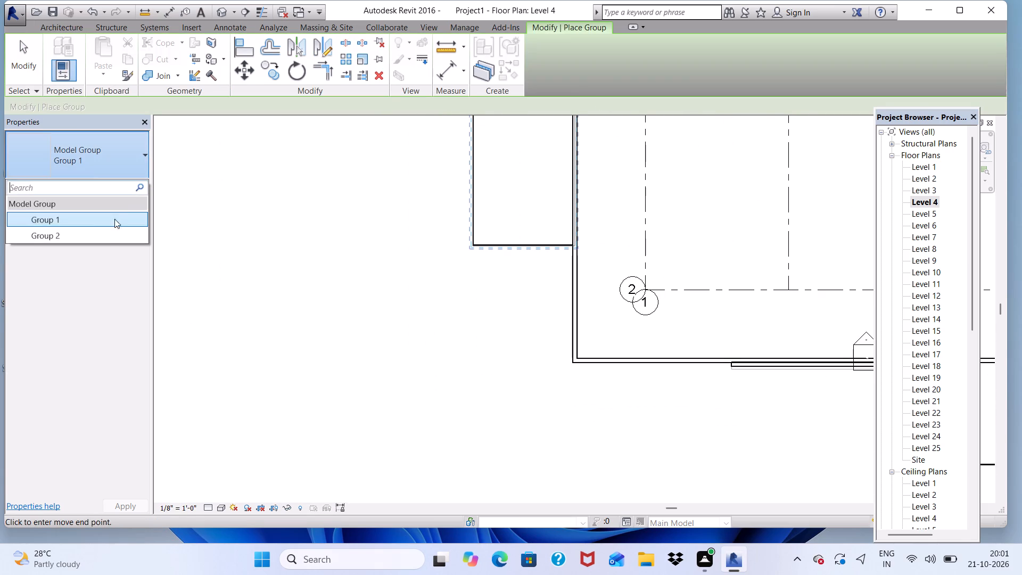
left_click(100, 237)
scroll(88, 236, "down", 5)
scroll(332, 318, "down", 9)
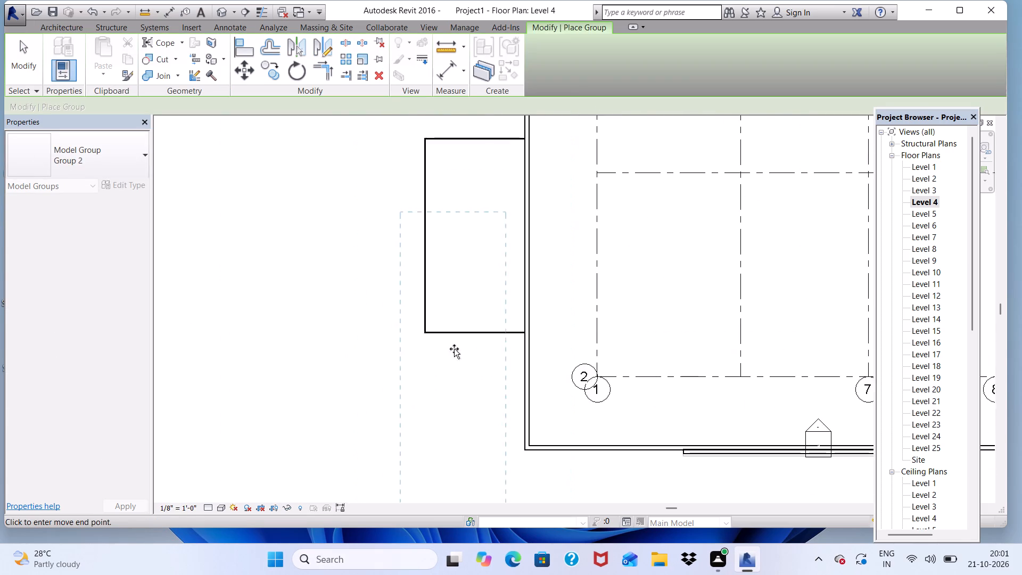
scroll(454, 349, "down", 10)
scroll(480, 191, "up", 3)
scroll(417, 198, "up", 1)
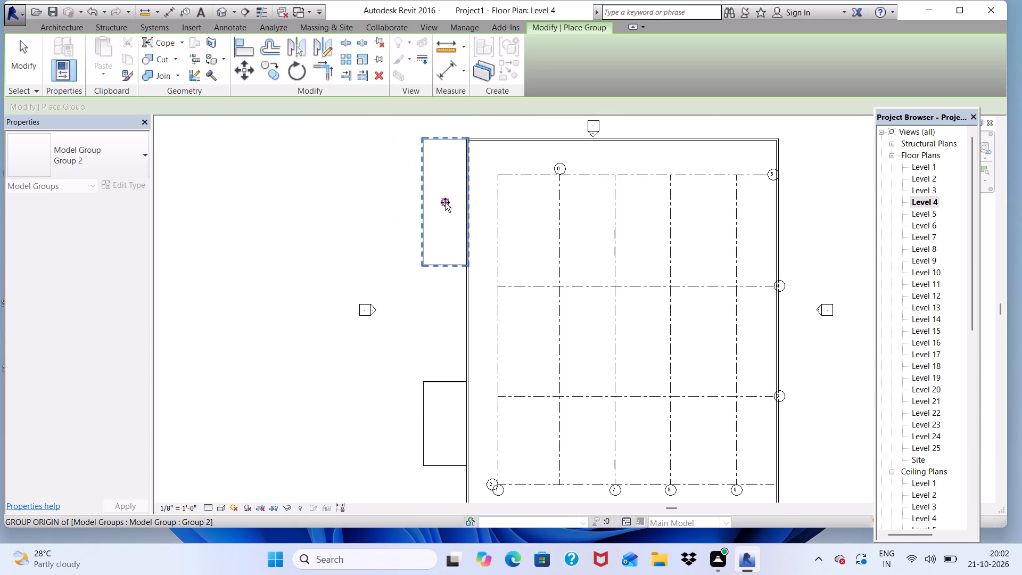
left_click(445, 202)
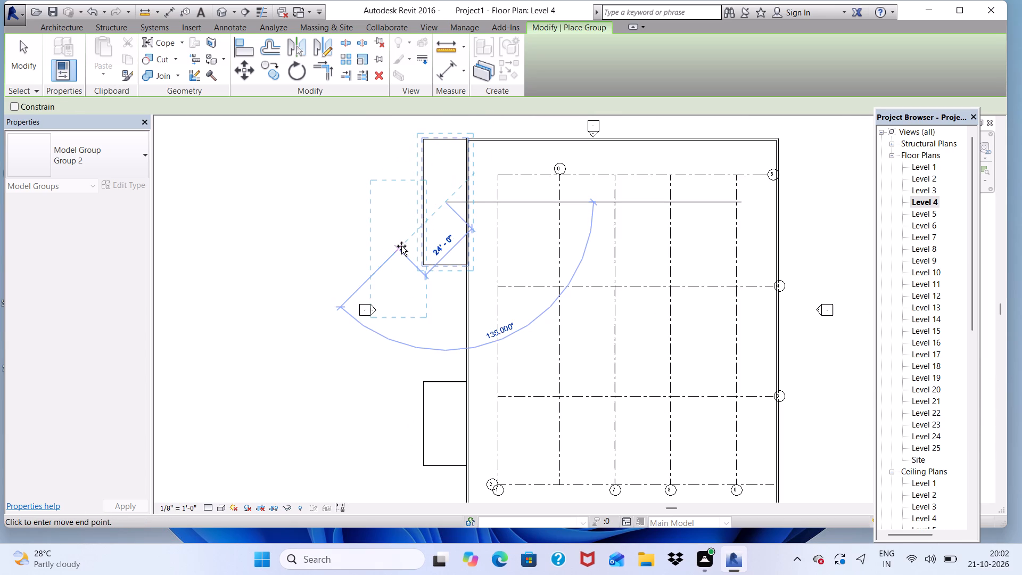
key("Escape")
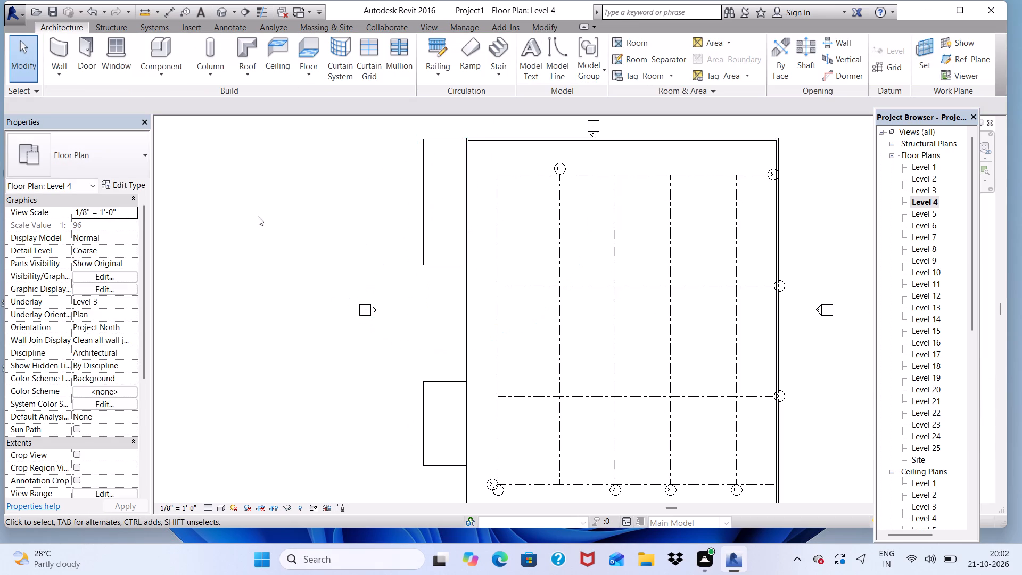
Inspect the placed northwest balcony slab in the 3D view, checking its position above the Level 2 slab.
left_click(221, 15)
scroll(316, 223, "down", 4)
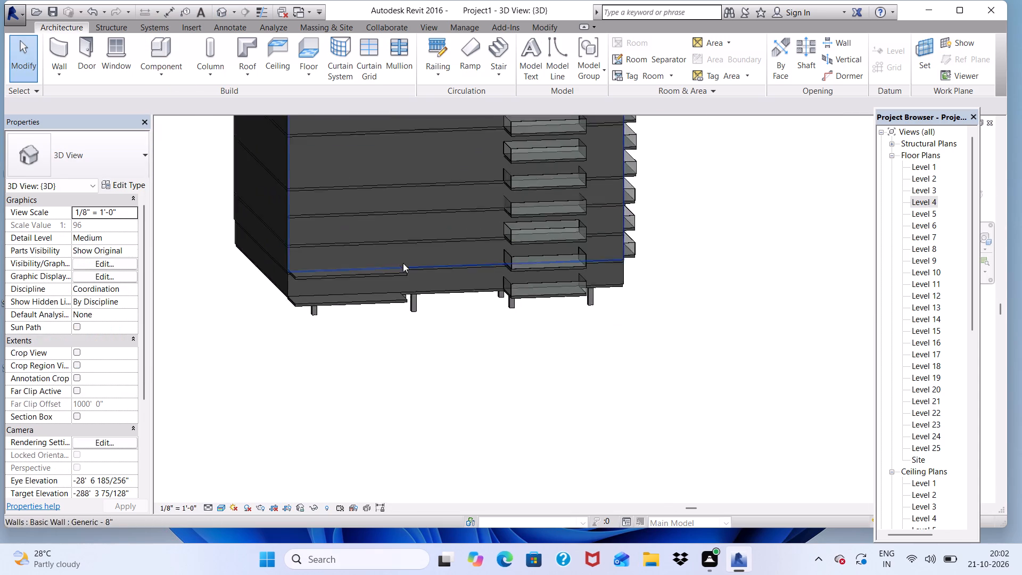
scroll(403, 263, "down", 6)
scroll(390, 184, "up", 6)
scroll(354, 353, "up", 4)
scroll(315, 342, "down", 5)
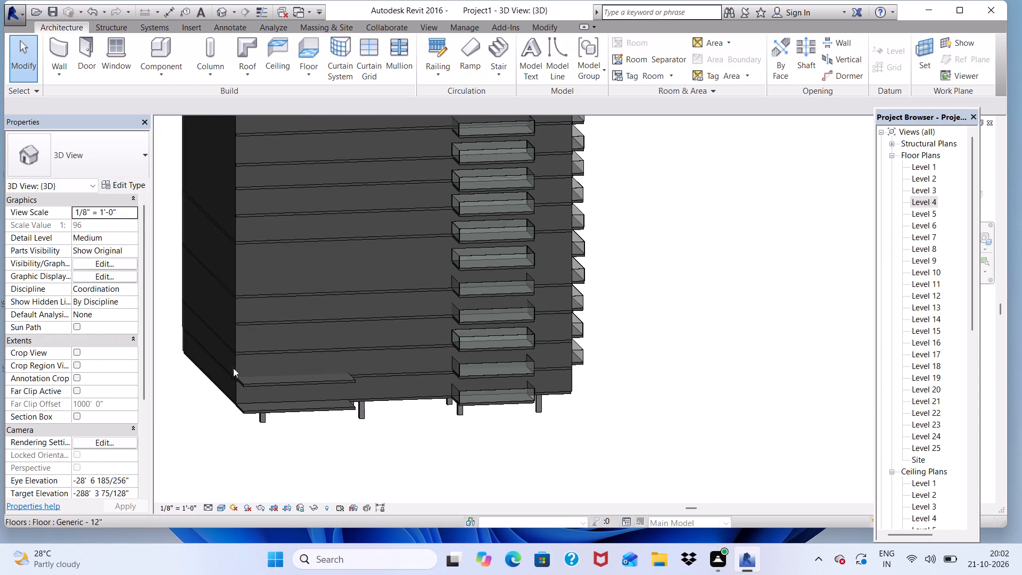
scroll(246, 383, "up", 9)
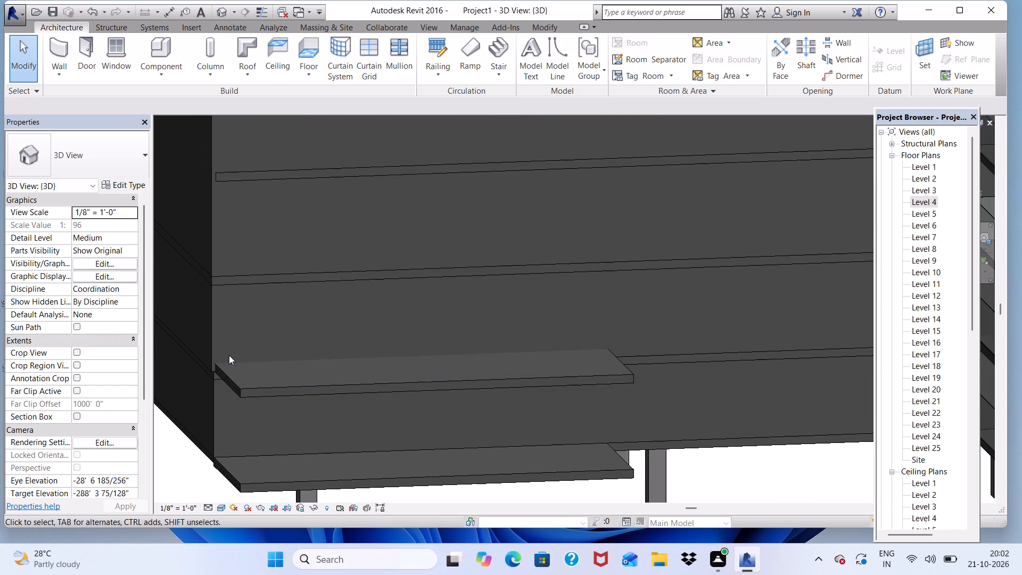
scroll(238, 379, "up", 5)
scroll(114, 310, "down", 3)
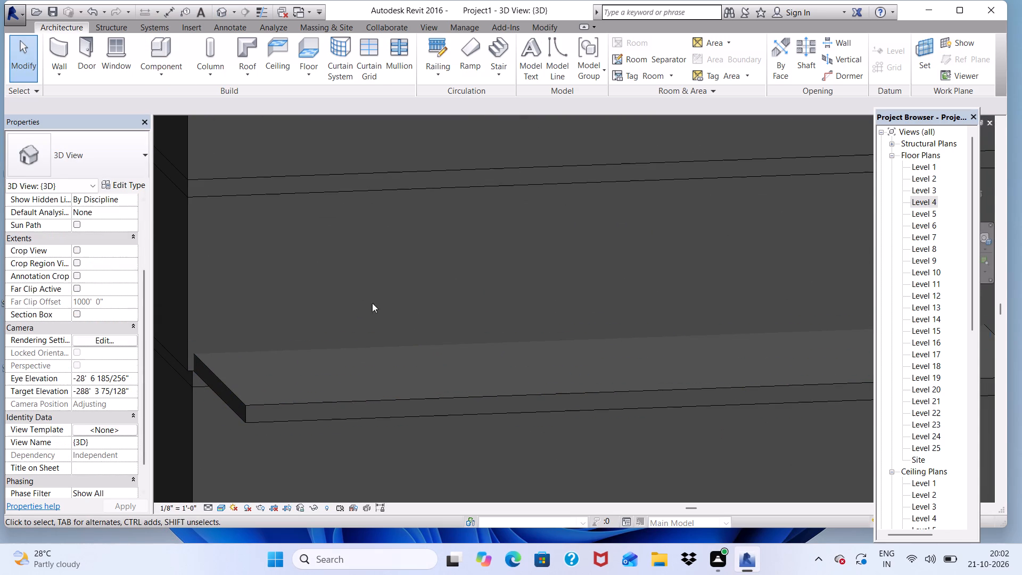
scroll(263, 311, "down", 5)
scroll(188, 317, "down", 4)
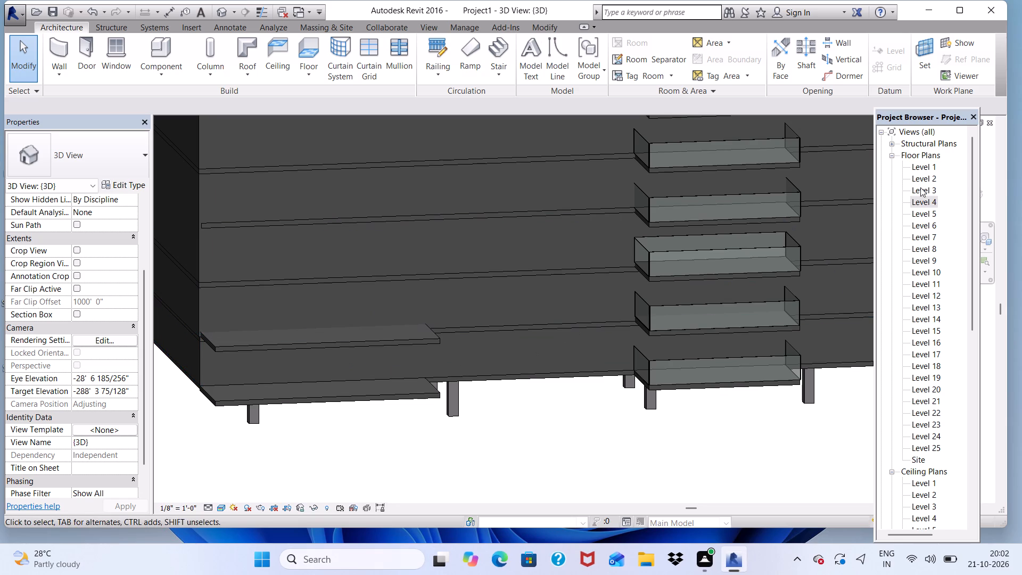
Place model group Group 2 on the Level 6 floor plan at the tower's northwest corner, aligned with the origin of the slab group below.
double_click(930, 228)
scroll(503, 256, "down", 2)
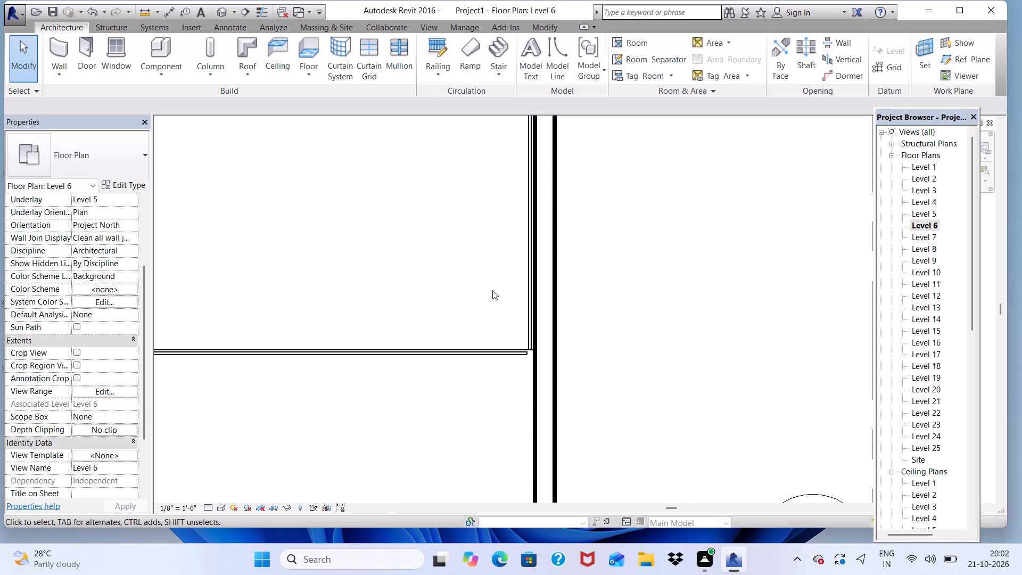
scroll(492, 290, "down", 9)
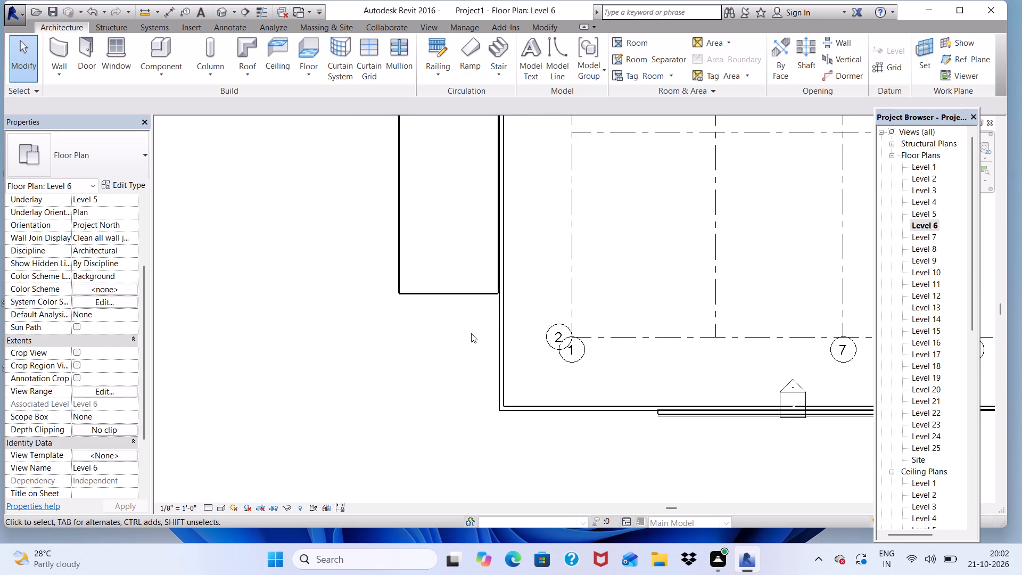
right_click(455, 365)
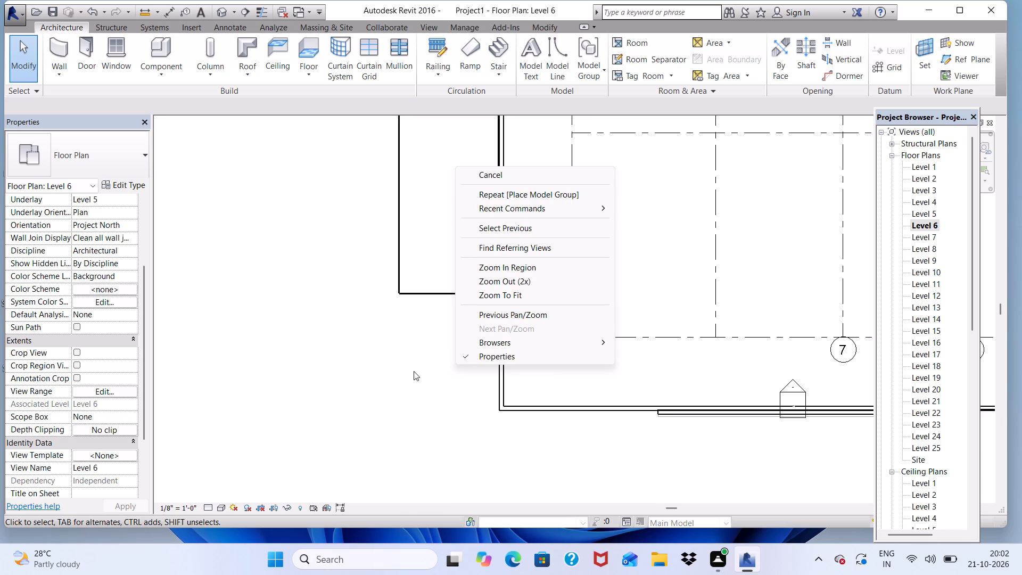
scroll(293, 399, "down", 5)
left_click(247, 450)
scroll(292, 375, "down", 5)
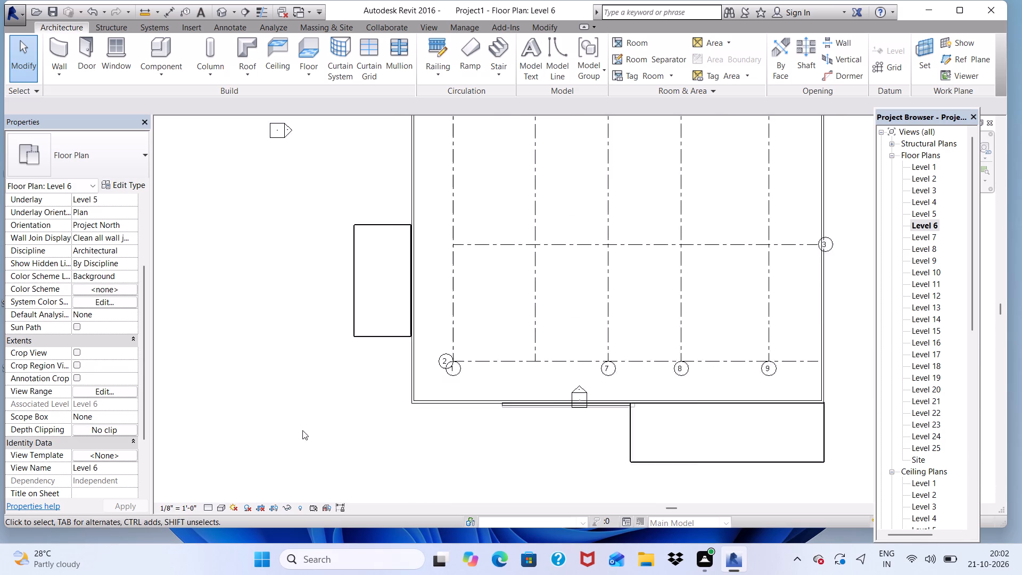
scroll(302, 430, "down", 1)
scroll(385, 335, "down", 8)
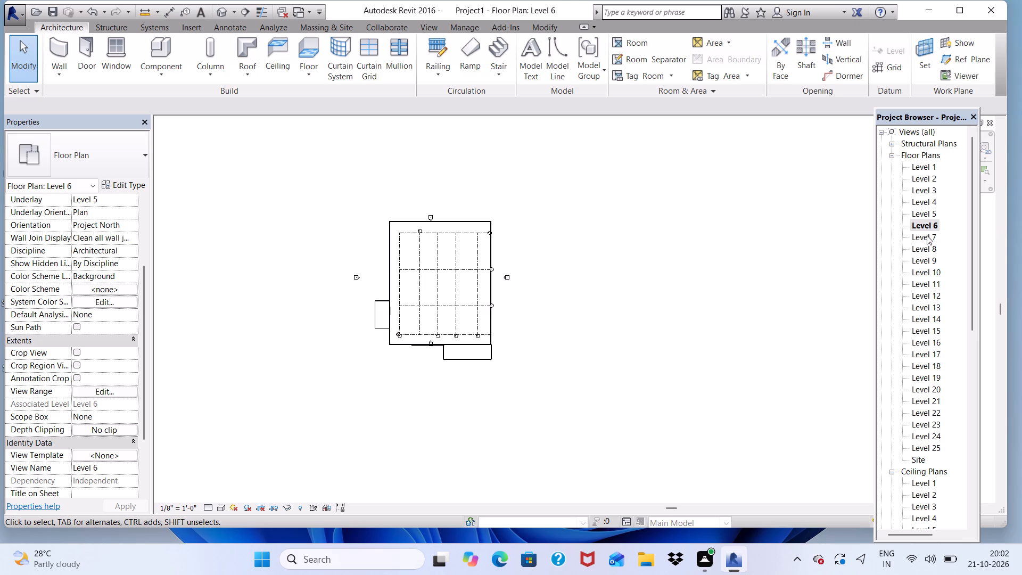
left_click(605, 73)
left_click(606, 94)
scroll(505, 217, "down", 1)
scroll(447, 282, "up", 2)
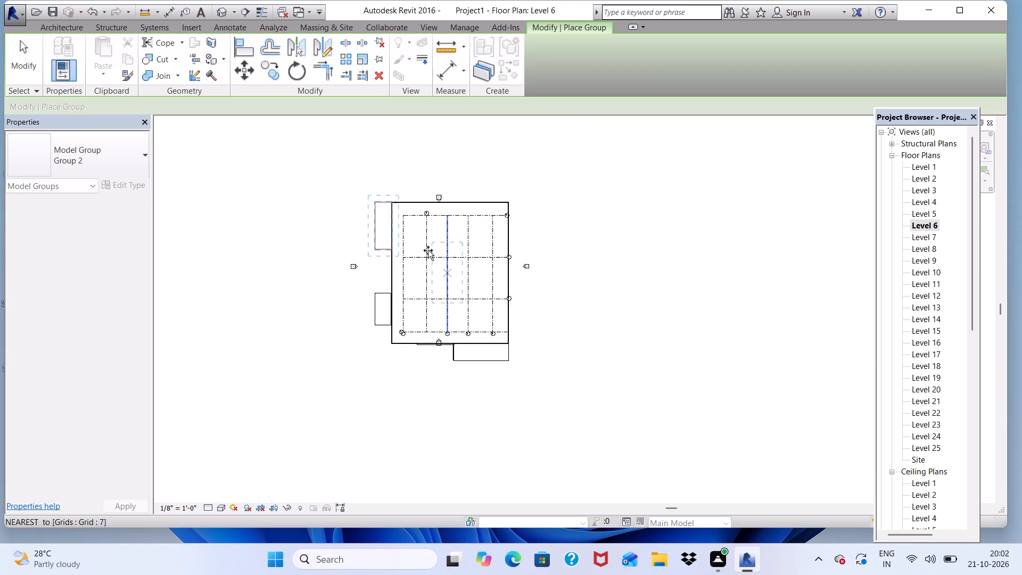
scroll(428, 250, "up", 5)
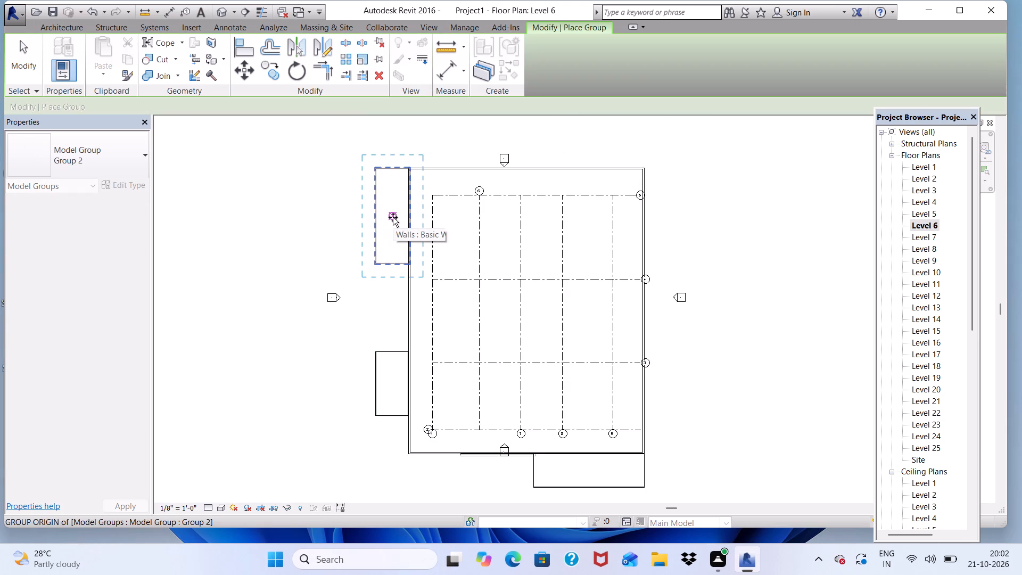
left_click(393, 217)
key("Escape")
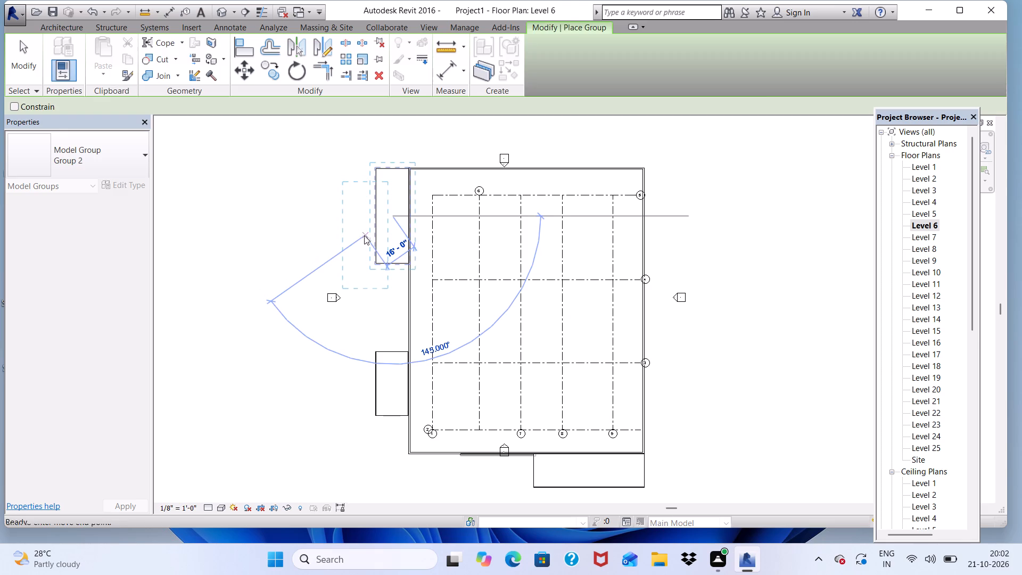
scroll(364, 236, "up", 1)
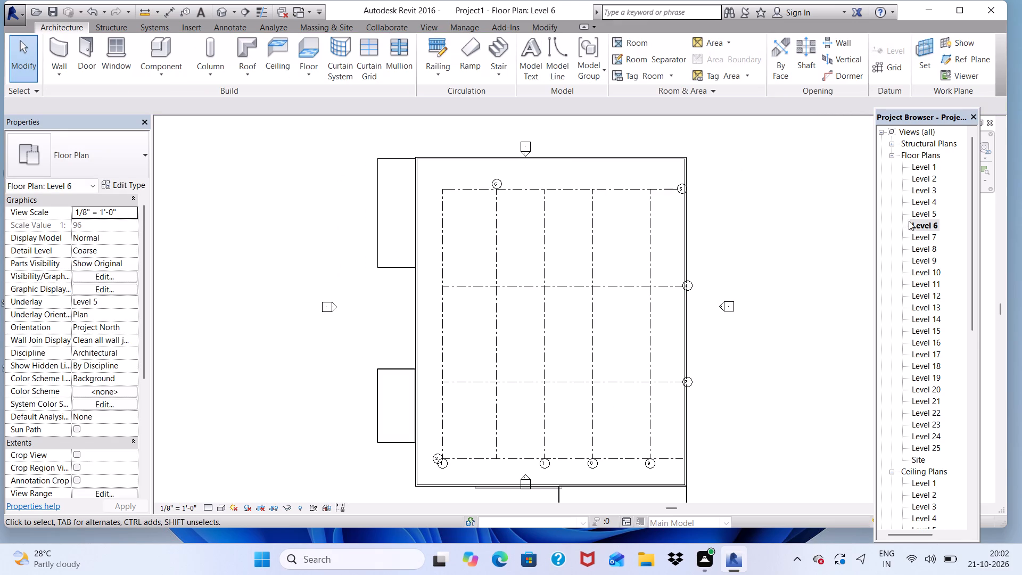
Place model group Group 2 on the Level 8 floor plan at the northwest corner, aligned with the existing slab group's origin.
double_click(924, 250)
scroll(599, 266, "down", 11)
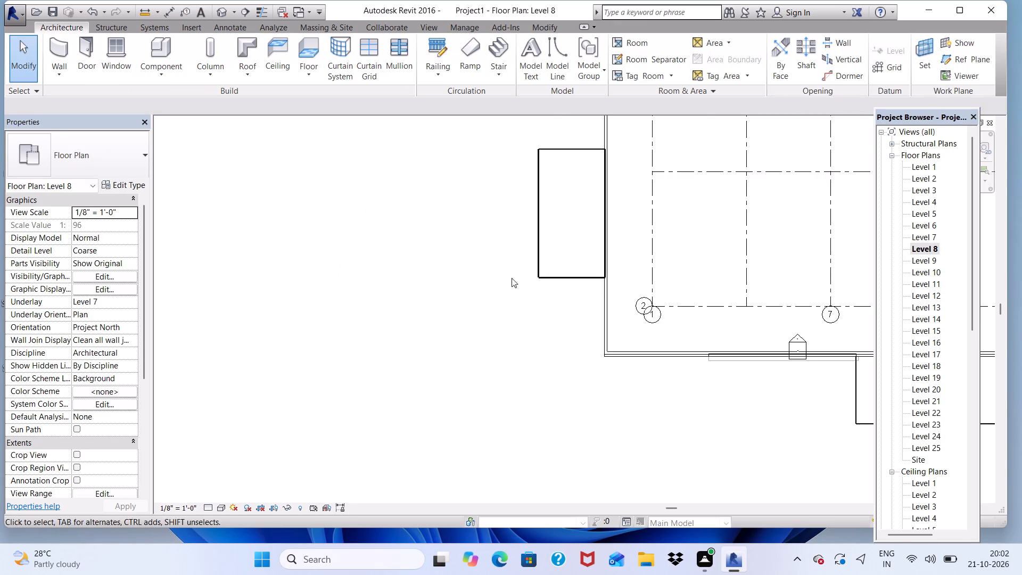
scroll(512, 278, "down", 10)
left_click(604, 72)
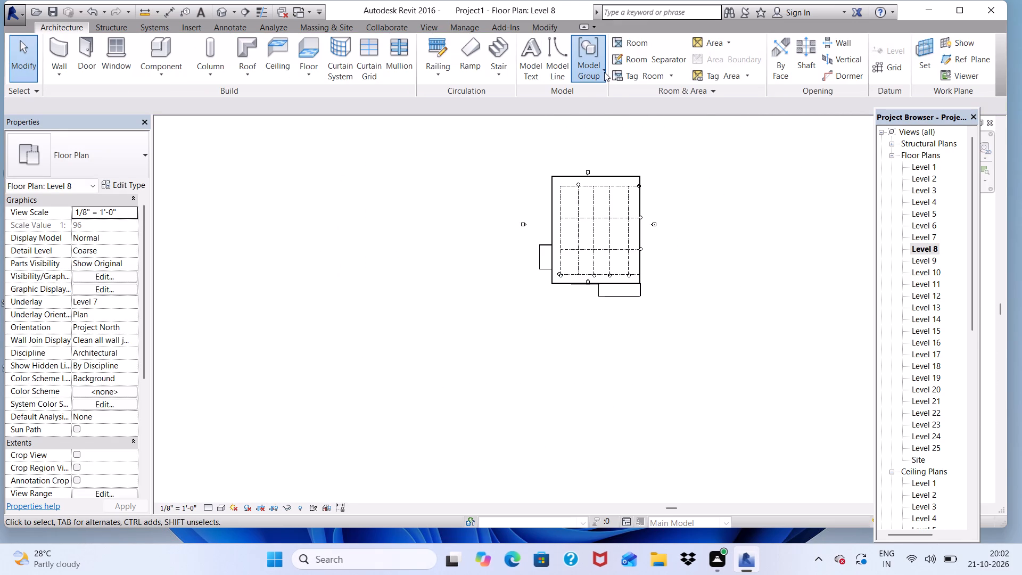
left_click(603, 99)
scroll(595, 166, "up", 8)
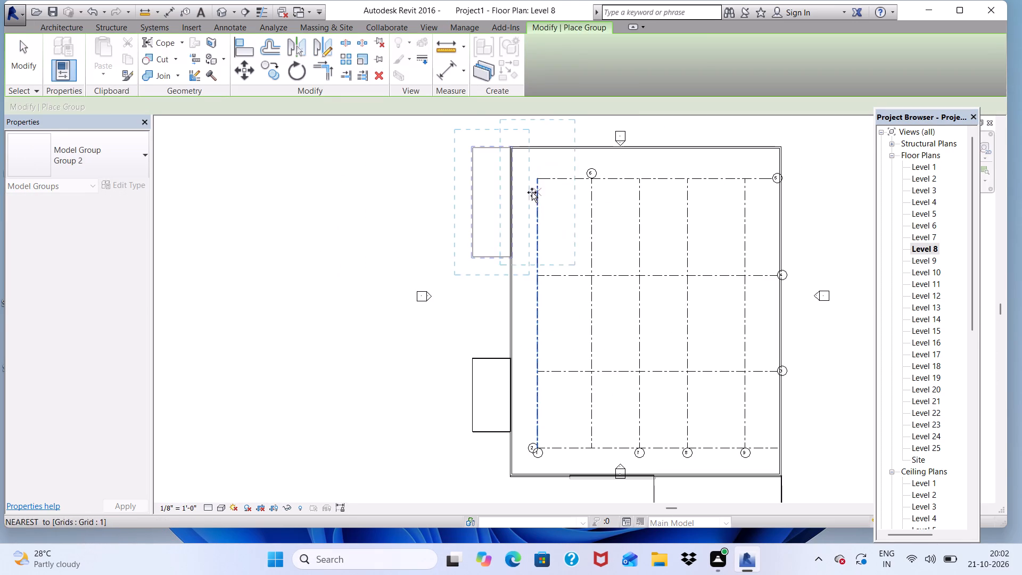
left_click(495, 204)
key("Escape")
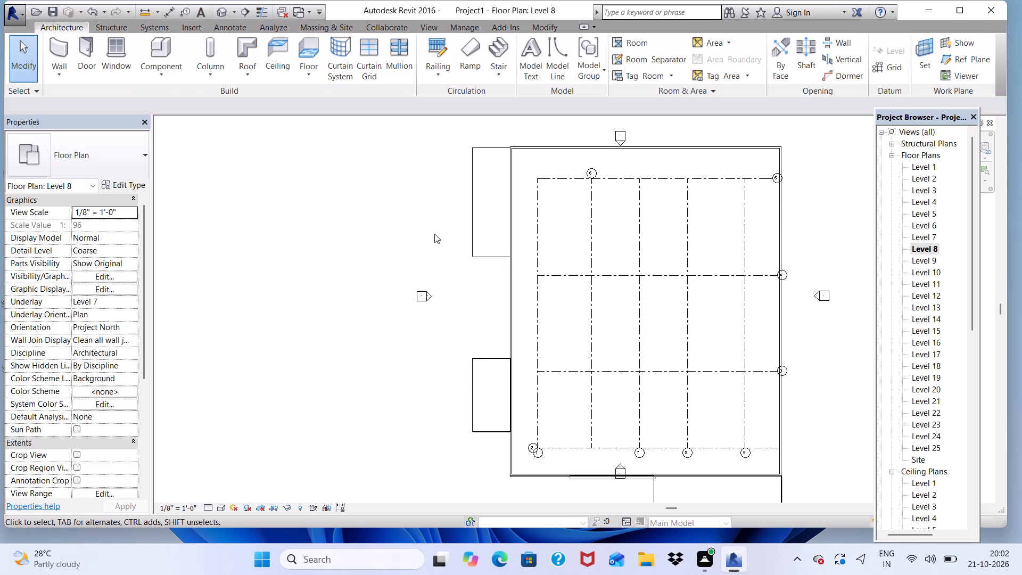
scroll(451, 227, "up", 1)
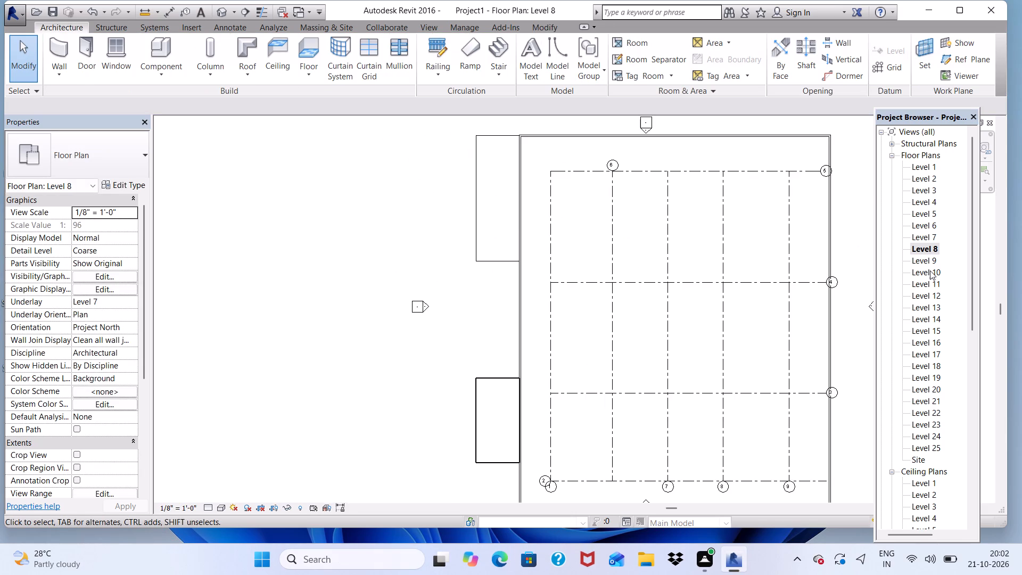
Place model group Group 2 on the Level 10 floor plan at the northwest corner, aligned with the existing slab group's origin.
double_click(930, 270)
scroll(696, 306, "down", 17)
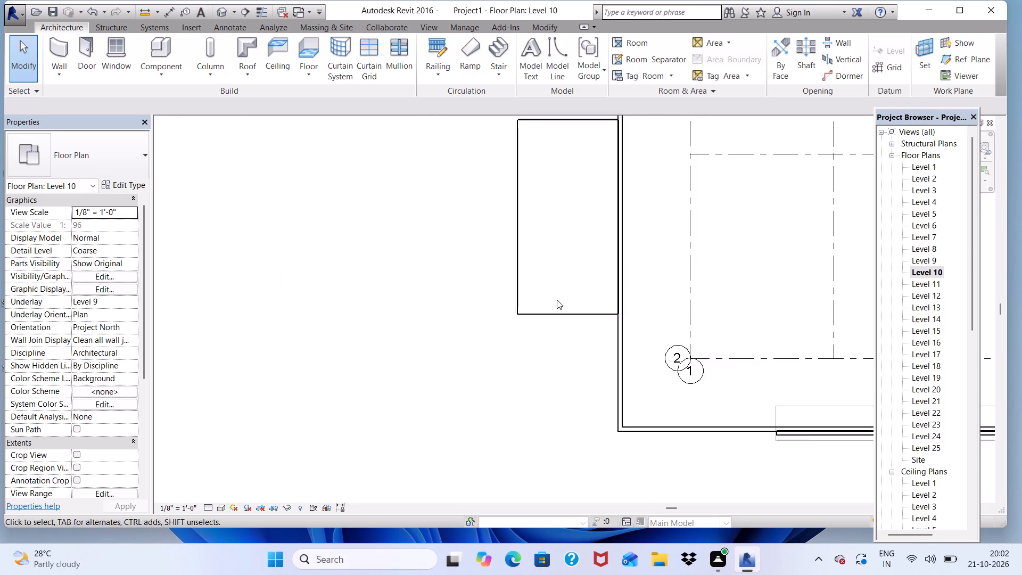
scroll(557, 300, "down", 12)
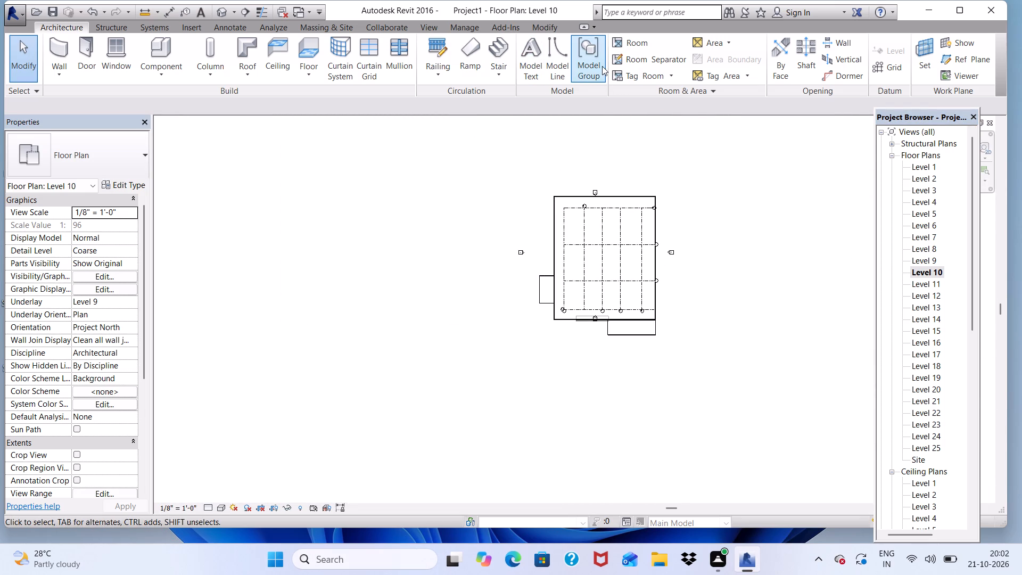
left_click(602, 66)
left_click(605, 96)
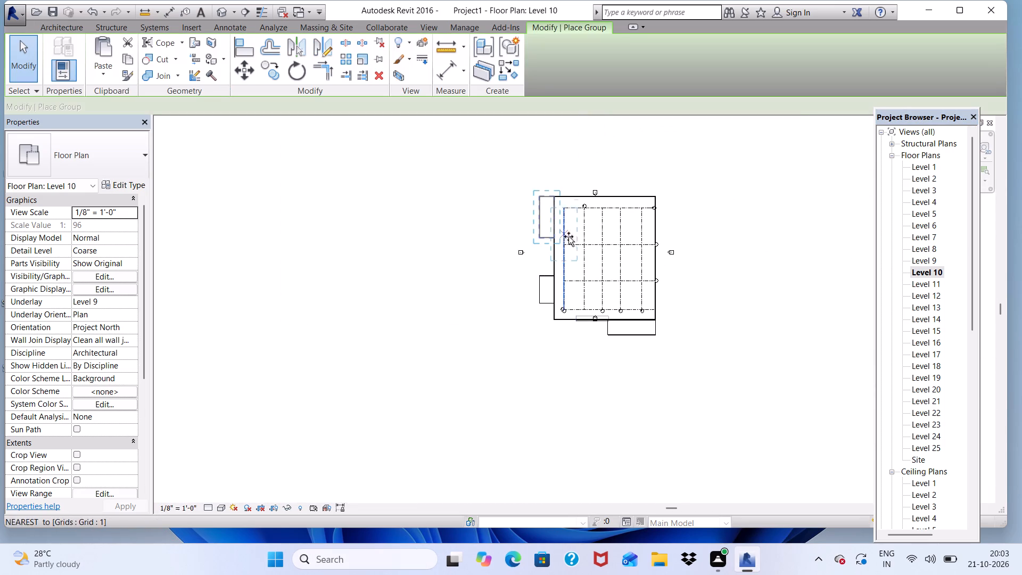
scroll(559, 225, "up", 7)
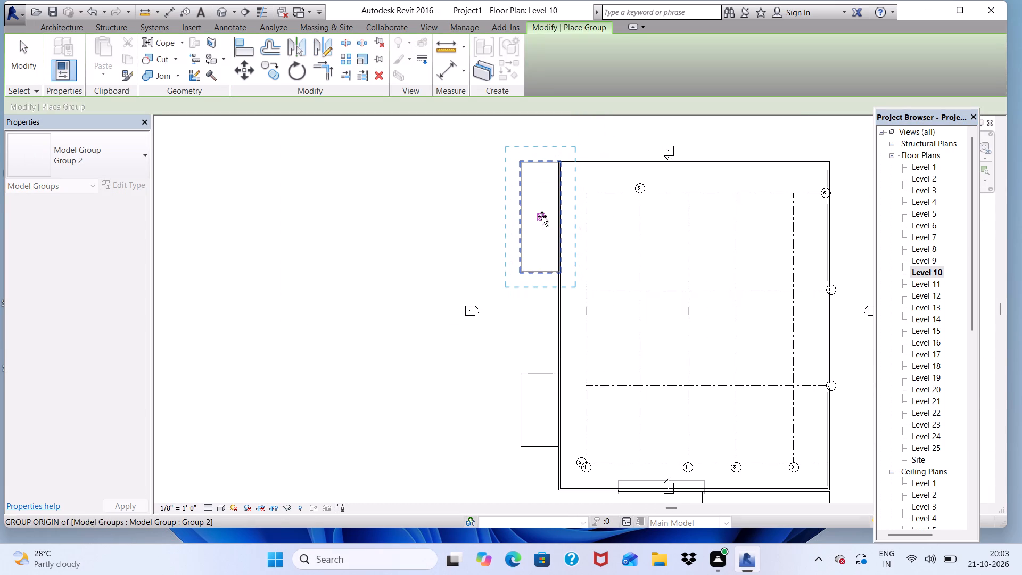
left_click(538, 218)
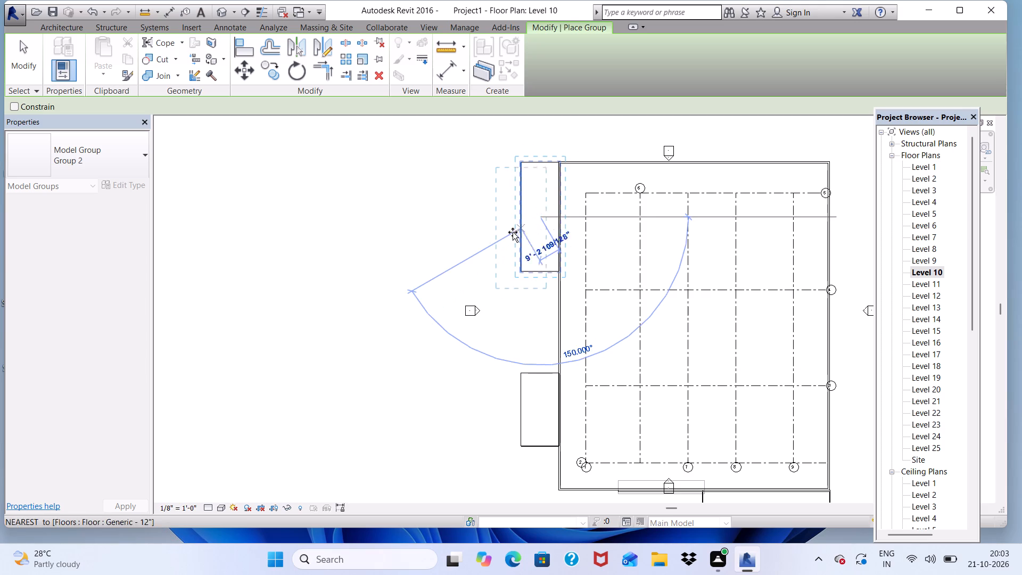
key("Escape")
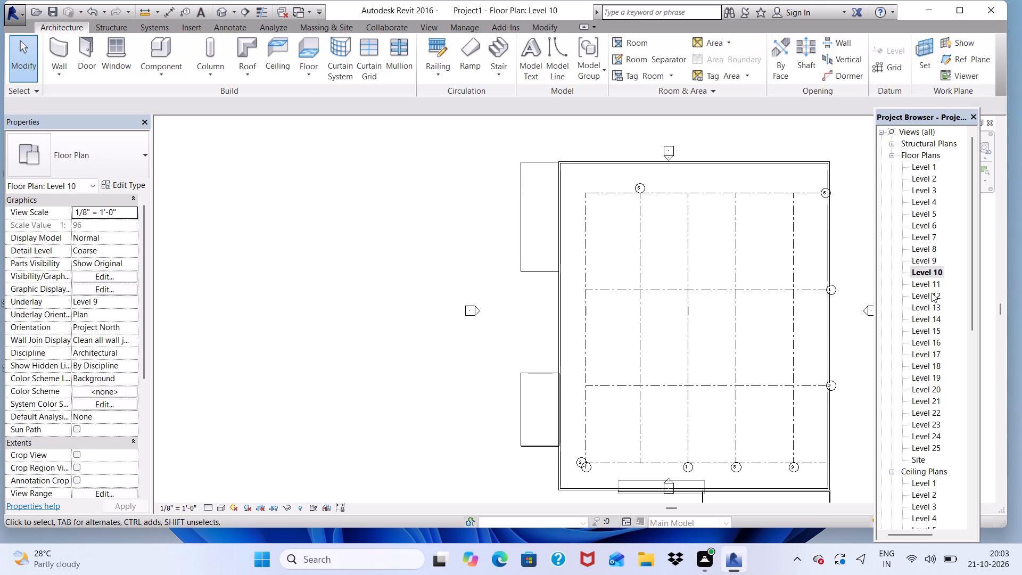
Place model group Group 2 on the Level 12 floor plan at the northwest corner, aligned with the existing slab group's origin.
double_click(931, 300)
scroll(560, 258, "down", 4)
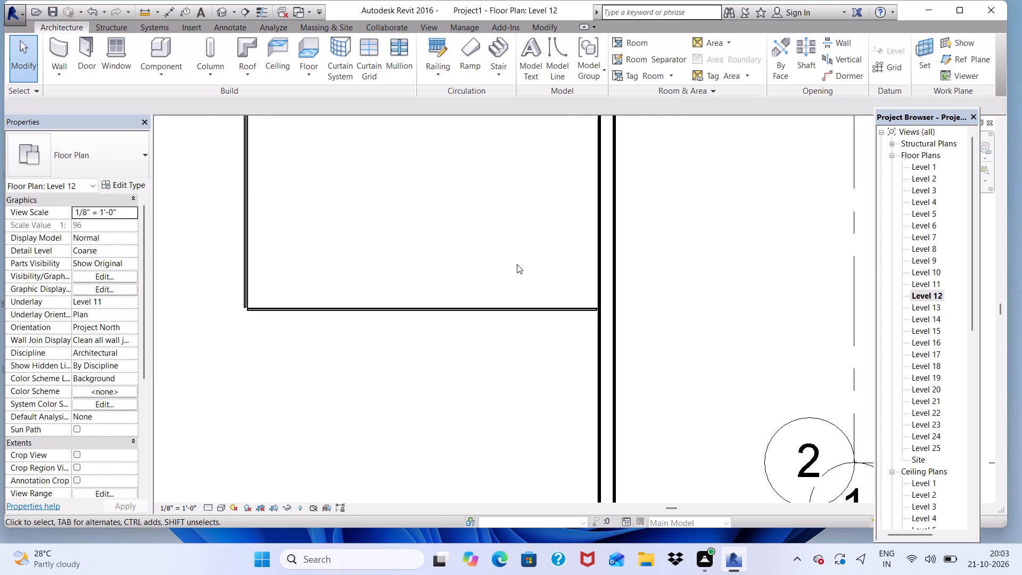
scroll(517, 264, "down", 5)
scroll(492, 401, "down", 9)
scroll(481, 291, "down", 11)
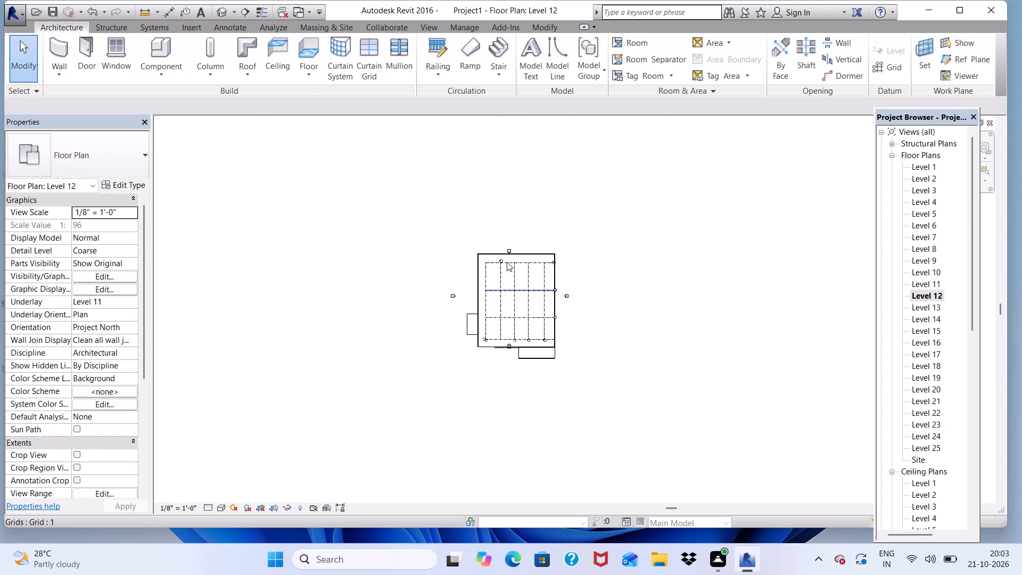
scroll(507, 262, "up", 3)
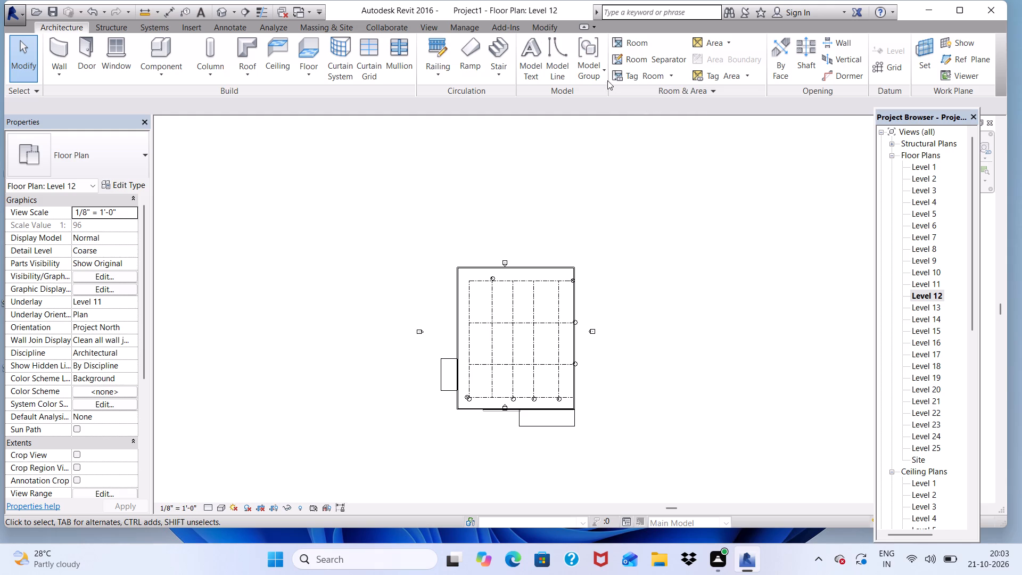
left_click(603, 72)
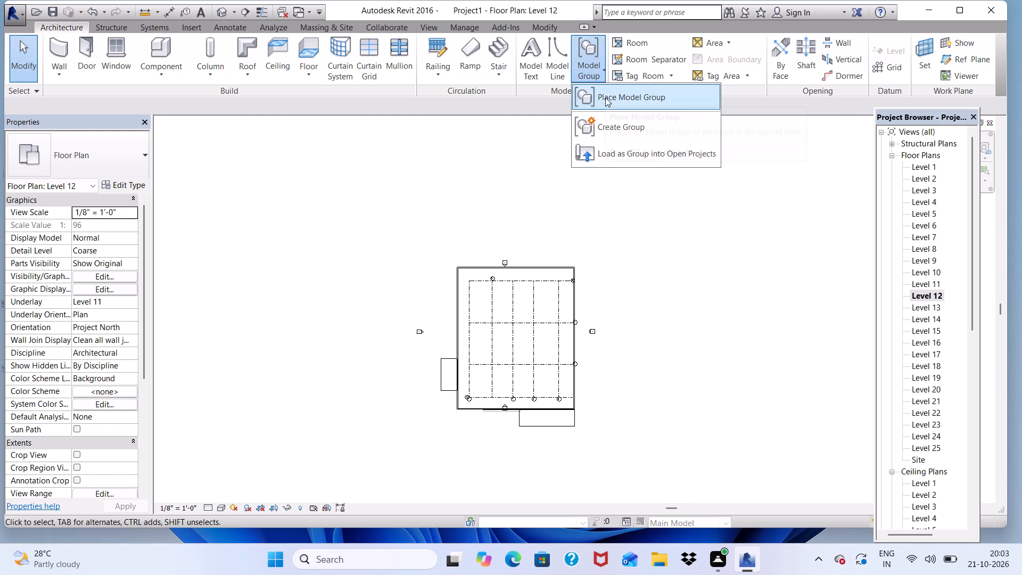
left_click(605, 97)
scroll(442, 339, "up", 4)
scroll(497, 275, "up", 3)
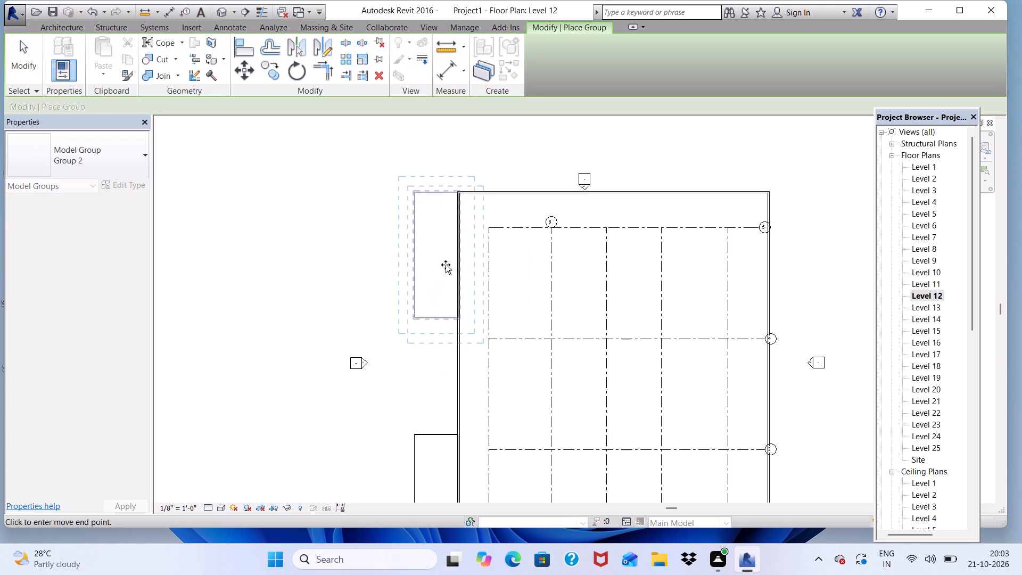
scroll(443, 248, "up", 1)
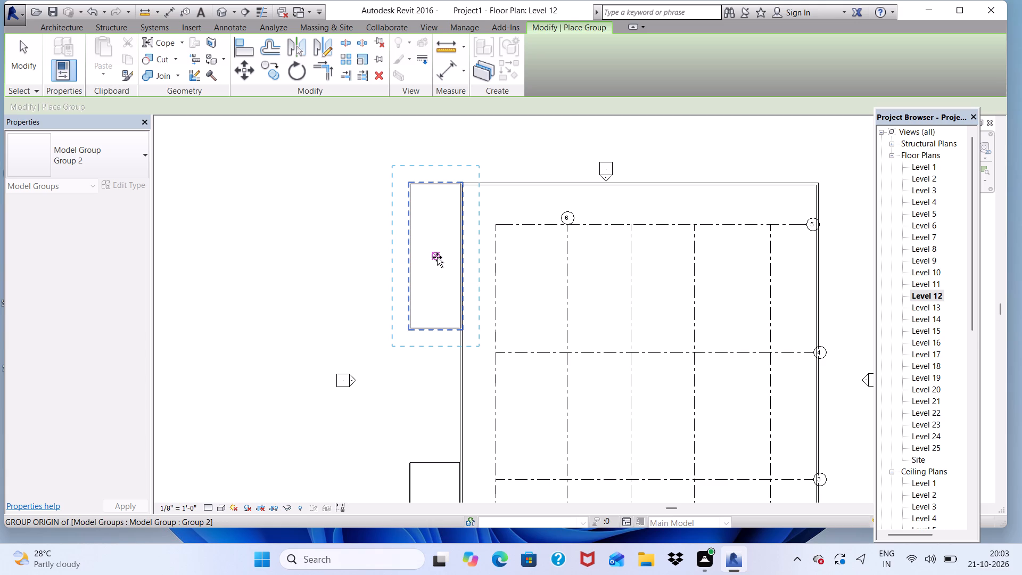
left_click(437, 257)
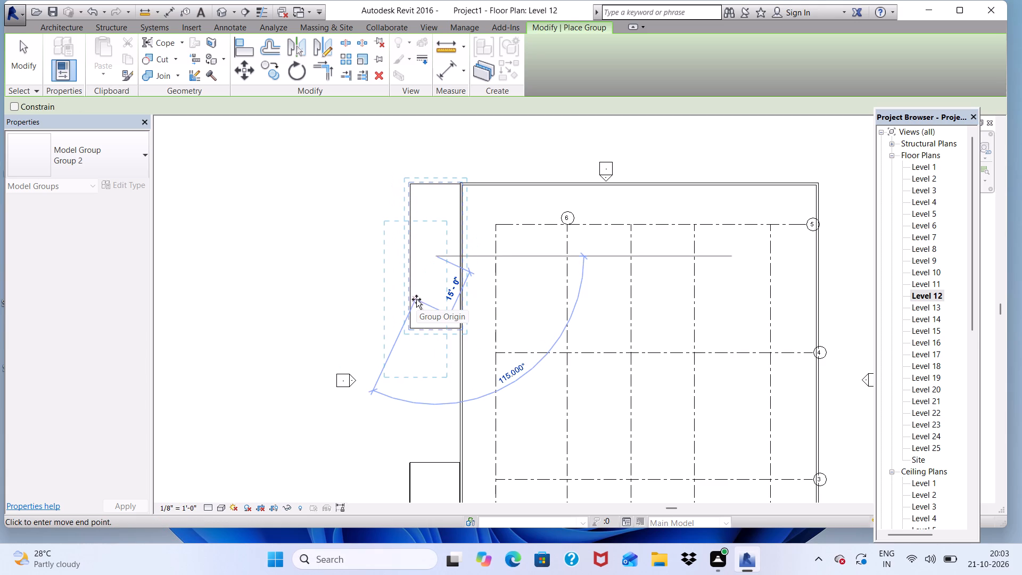
key("Escape")
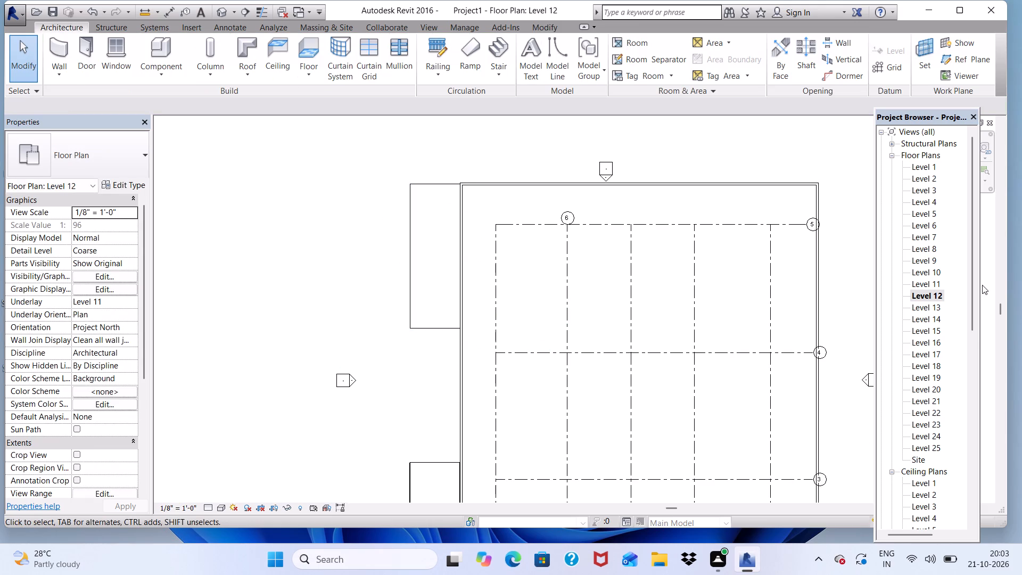
Place model group Group 2 on the Level 14 floor plan at the northwest corner, aligned with the existing slab group's origin.
double_click(936, 317)
scroll(887, 463, "down", 3)
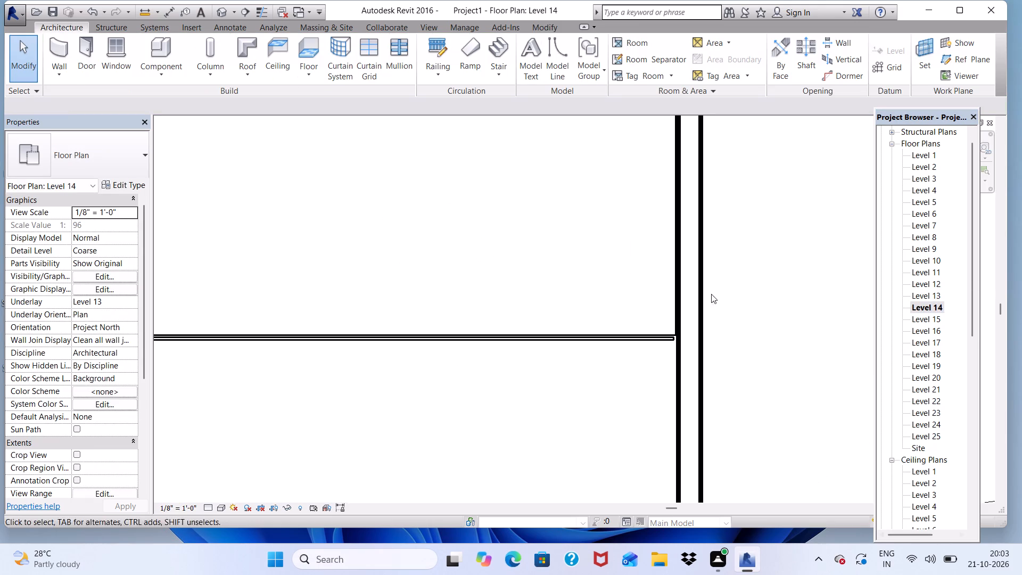
scroll(711, 294, "down", 1)
scroll(702, 276, "up", 2)
scroll(686, 250, "down", 20)
scroll(520, 300, "down", 6)
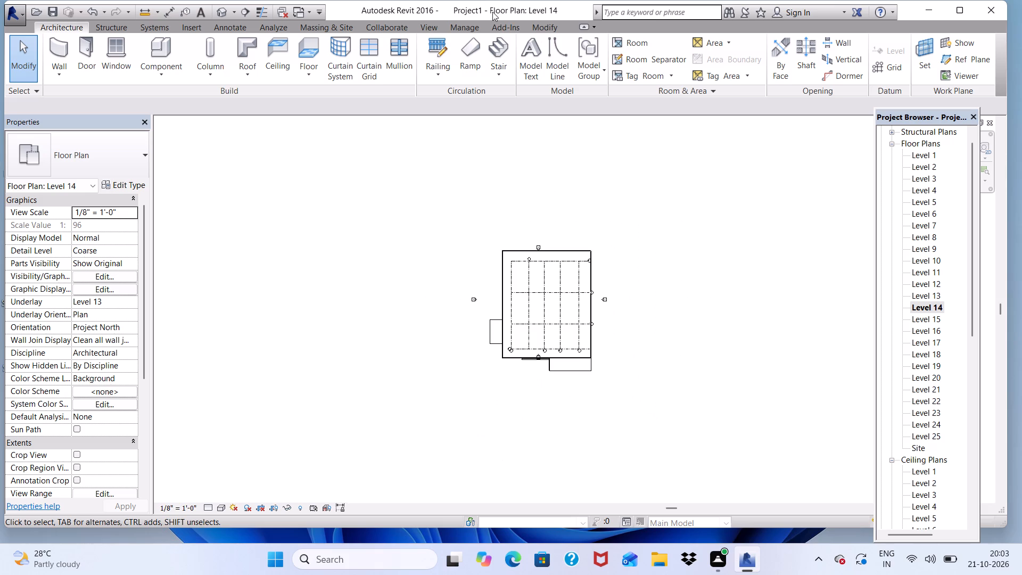
left_click(601, 65)
left_click(599, 96)
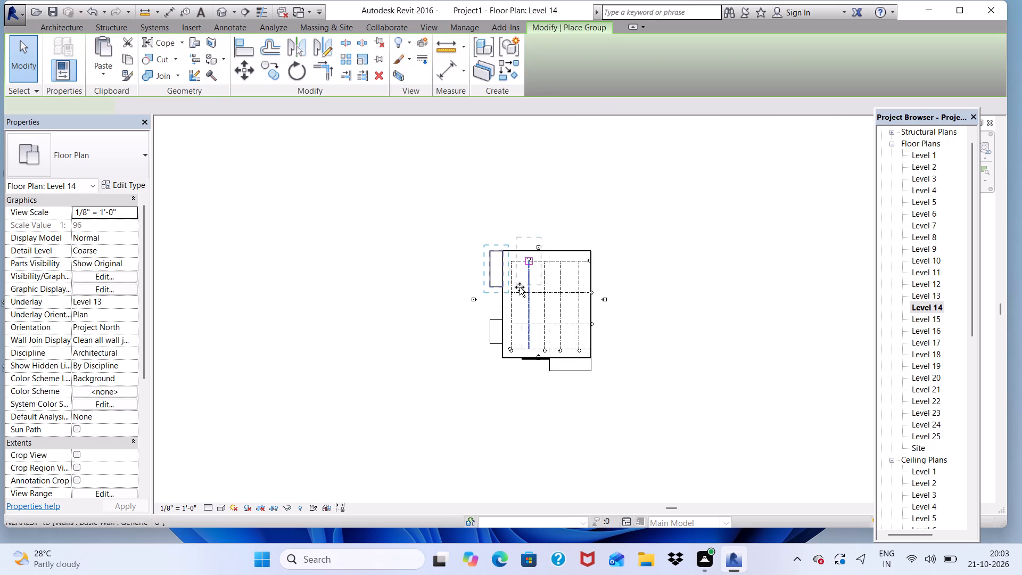
scroll(480, 324, "up", 4)
scroll(507, 249, "up", 2)
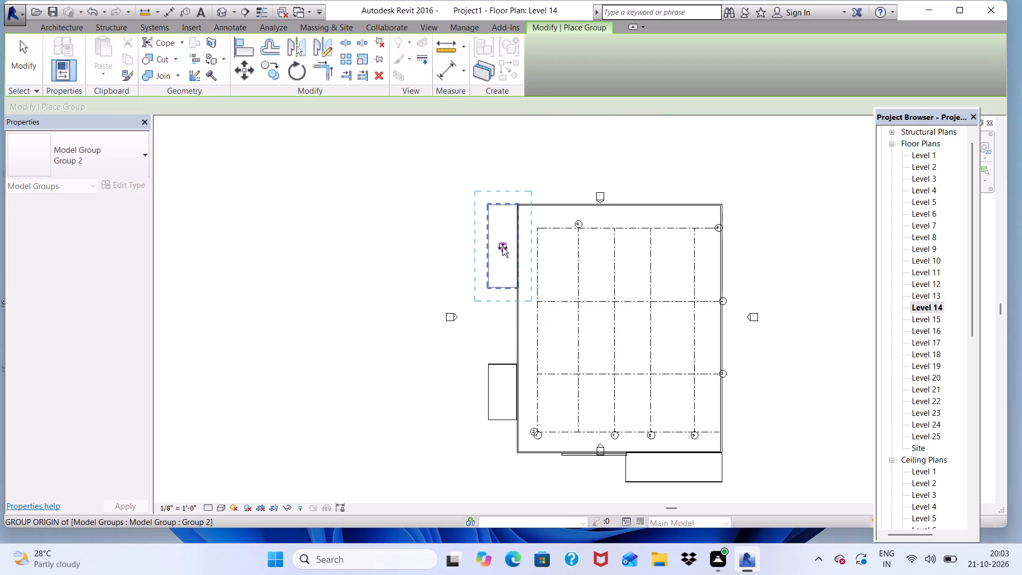
left_click(505, 247)
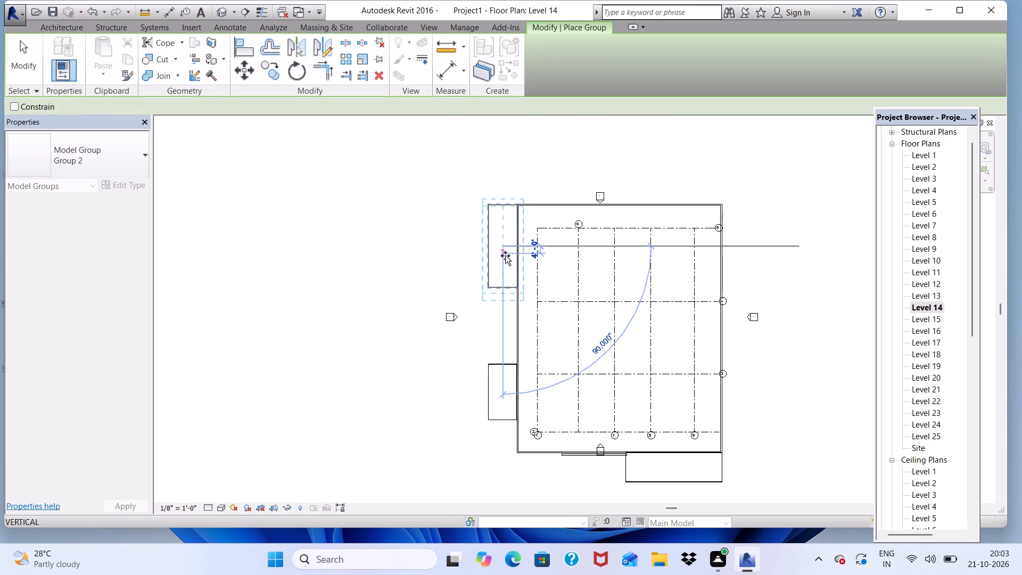
key("Escape")
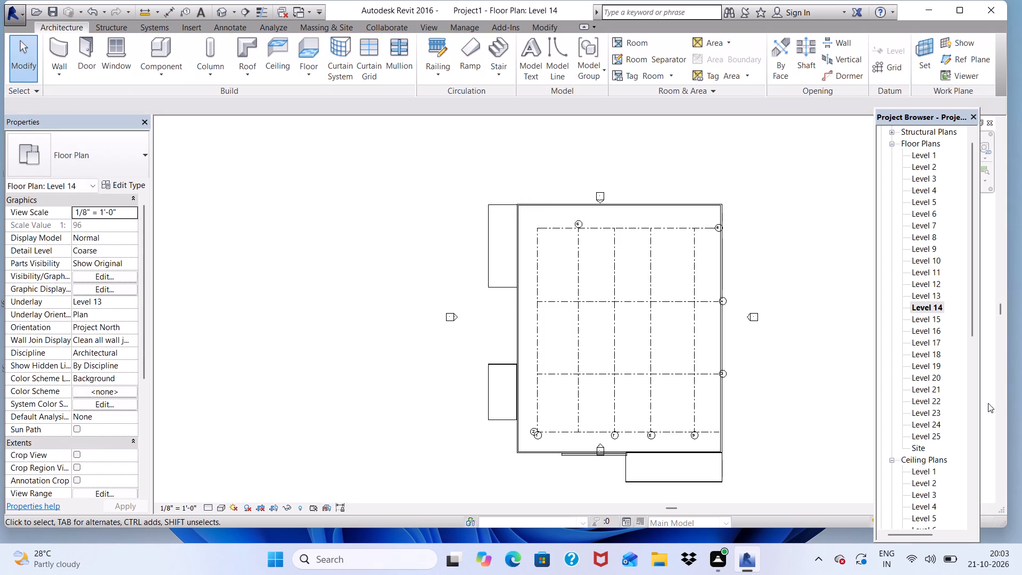
Place model group Group 2 on the Level 16 floor plan at the northwest corner, aligned with the existing slab group's origin.
double_click(933, 334)
scroll(752, 343, "down", 2)
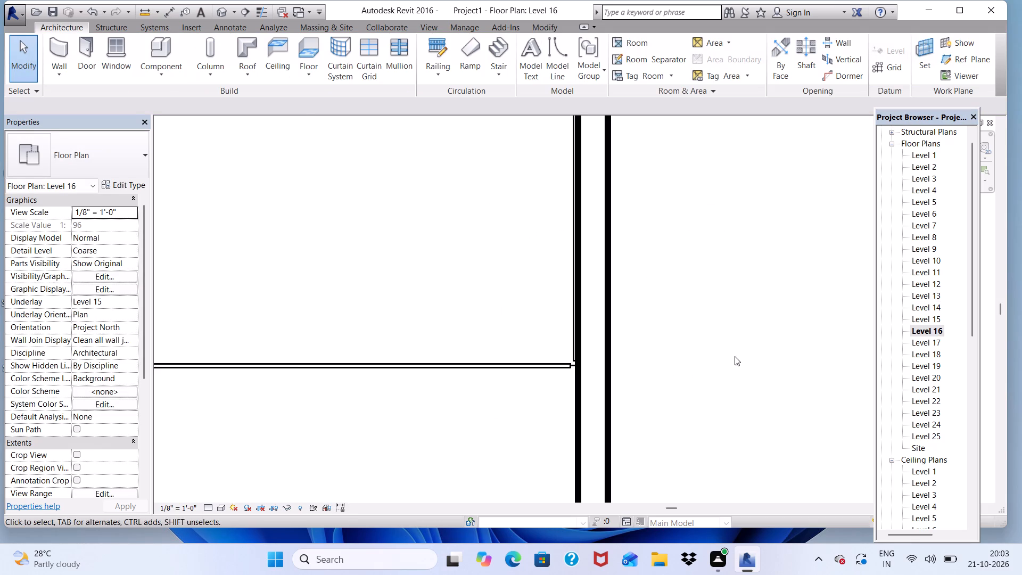
scroll(735, 356, "down", 18)
scroll(610, 322, "down", 5)
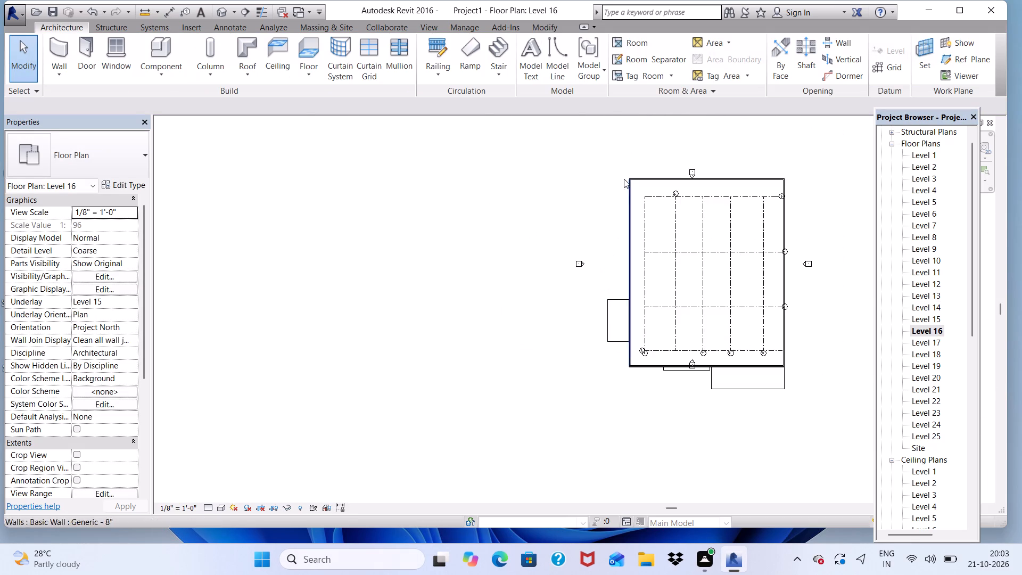
left_click(603, 66)
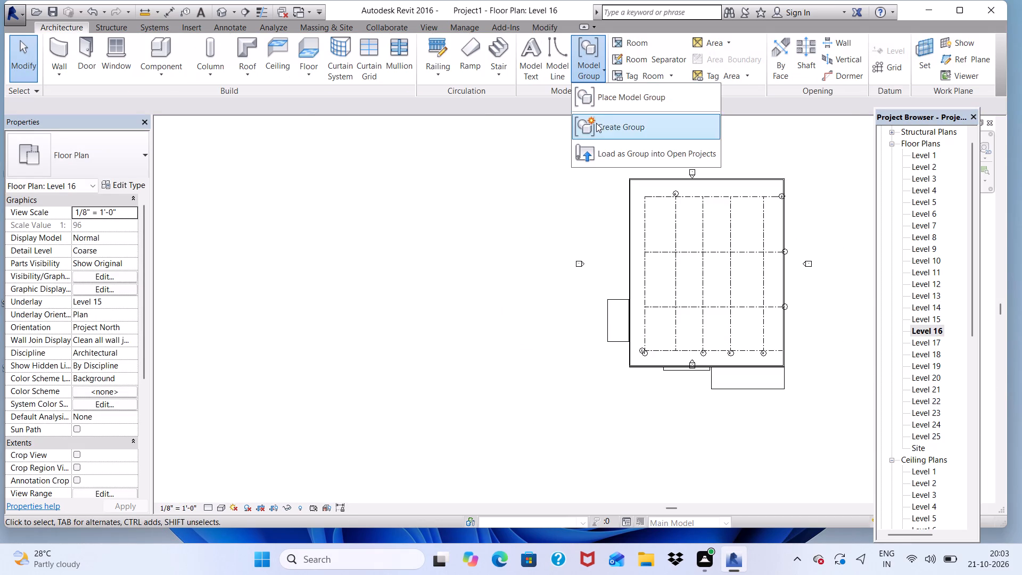
left_click(601, 101)
scroll(630, 251, "up", 7)
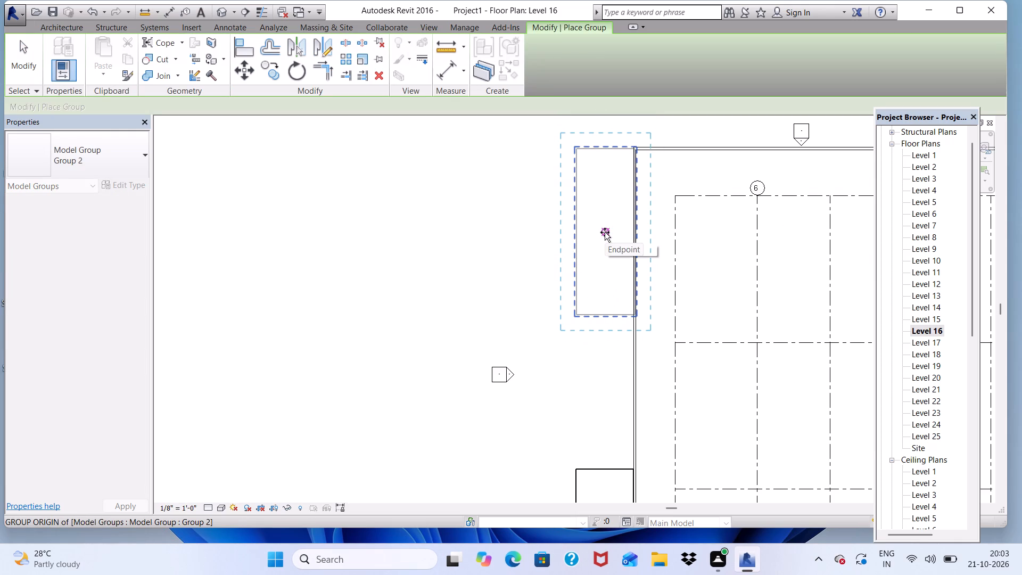
left_click(605, 232)
key("Escape")
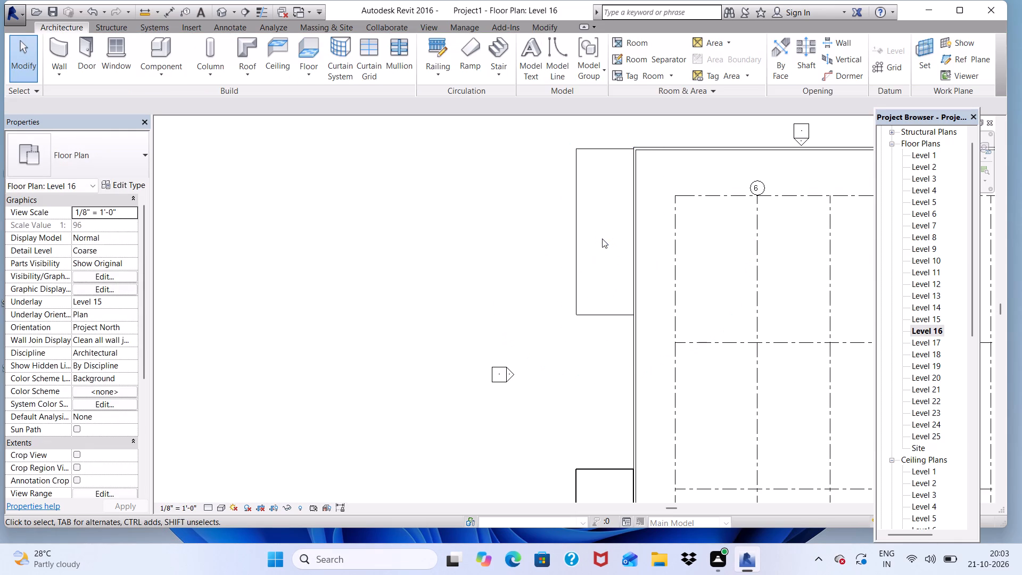
Place model group Group 2 on the Level 18 floor plan at the northwest corner, aligned with the existing slab group's origin.
triple_click(927, 356)
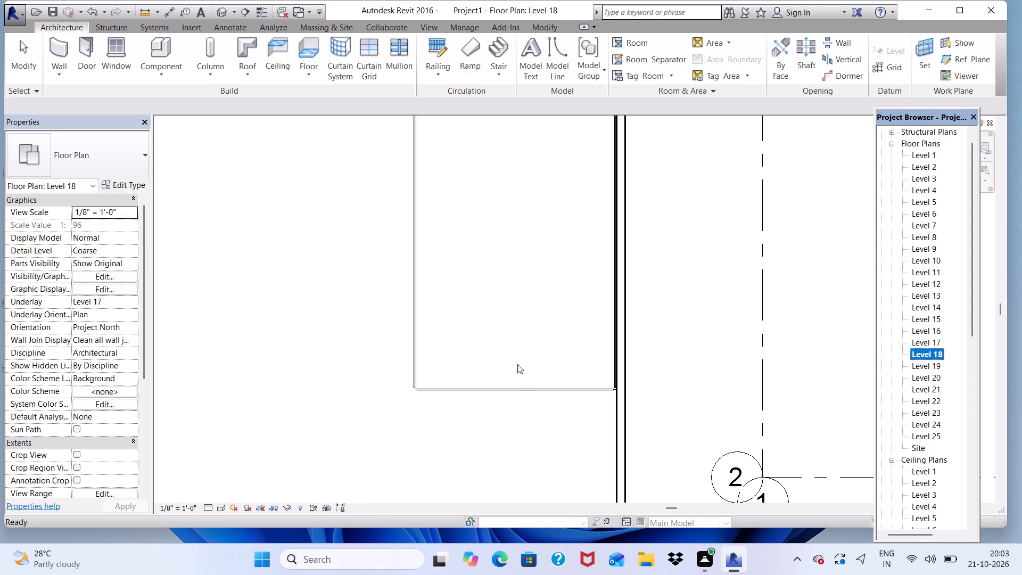
scroll(482, 326, "down", 10)
scroll(605, 92, "up", 1)
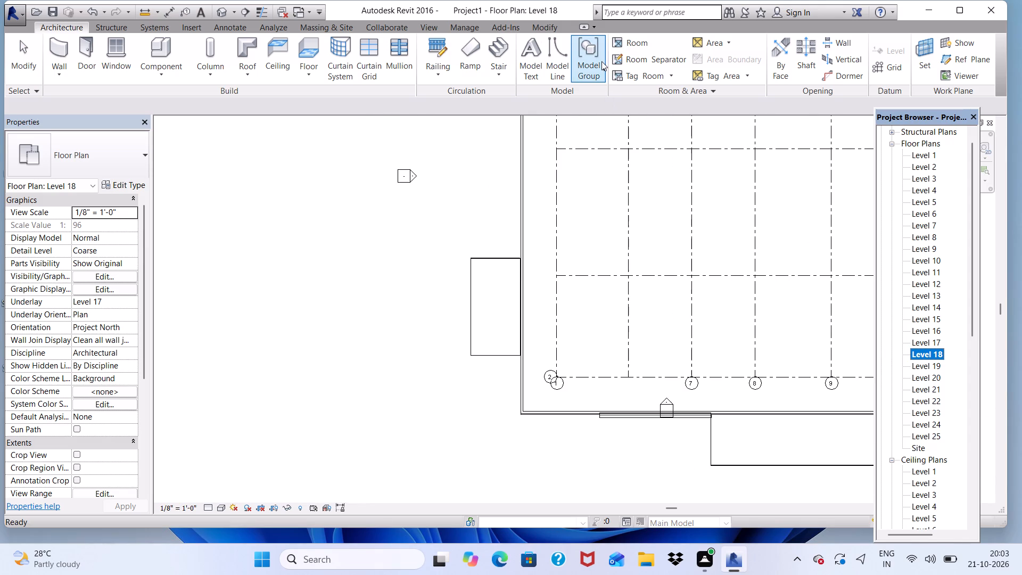
left_click(601, 61)
left_click(601, 67)
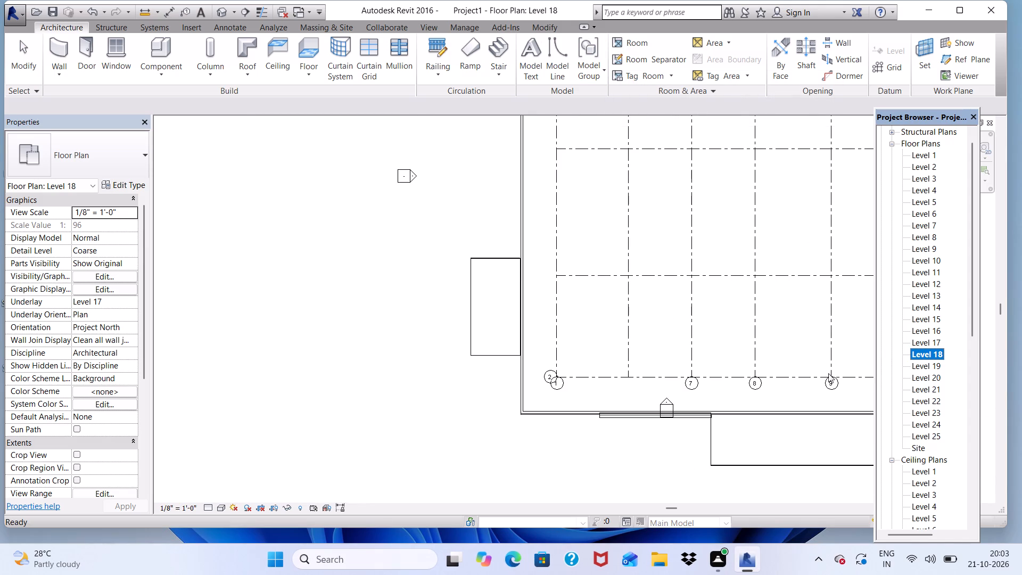
left_click(926, 352)
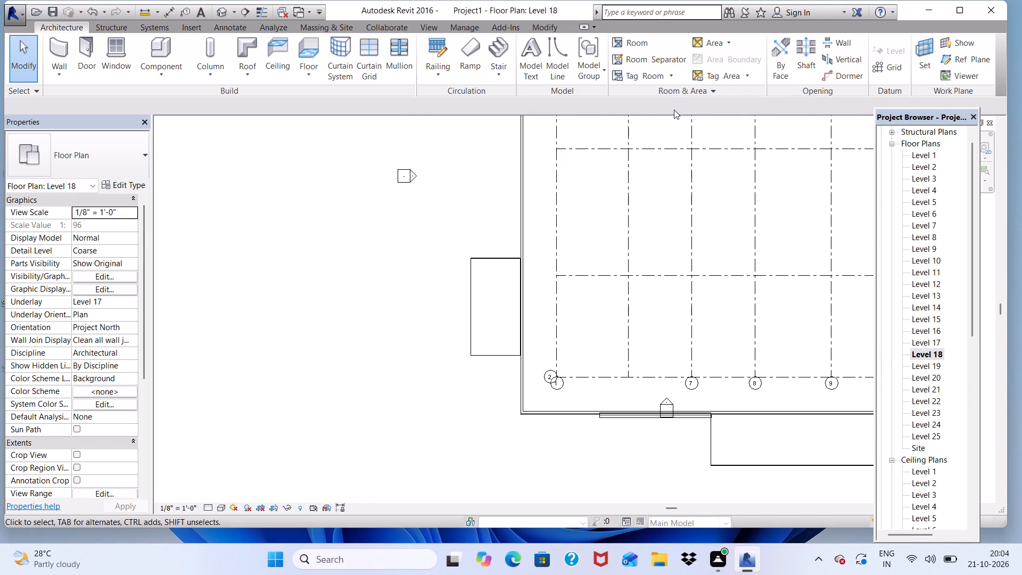
left_click(601, 64)
left_click(597, 101)
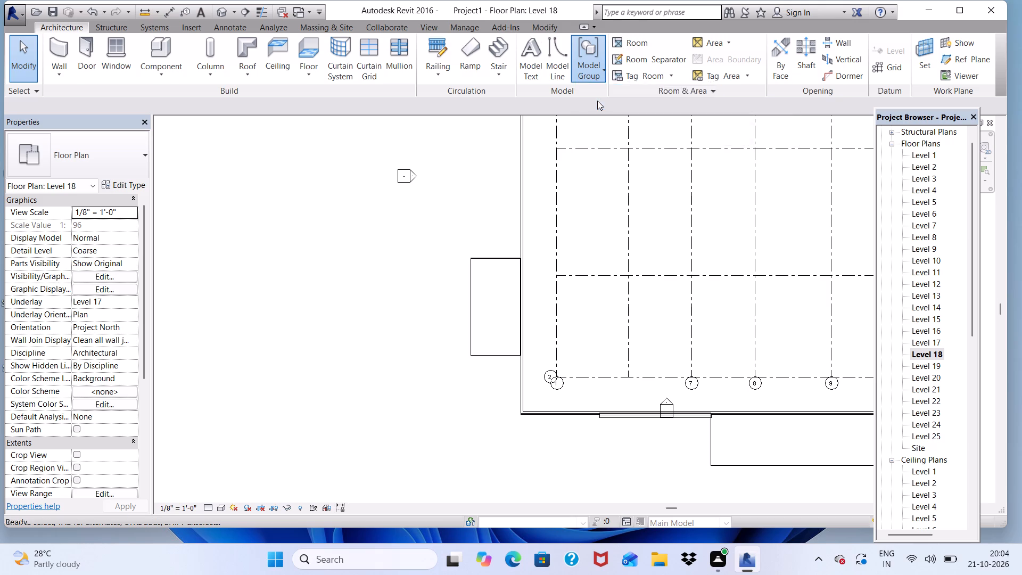
scroll(426, 346, "down", 9)
scroll(469, 236, "up", 5)
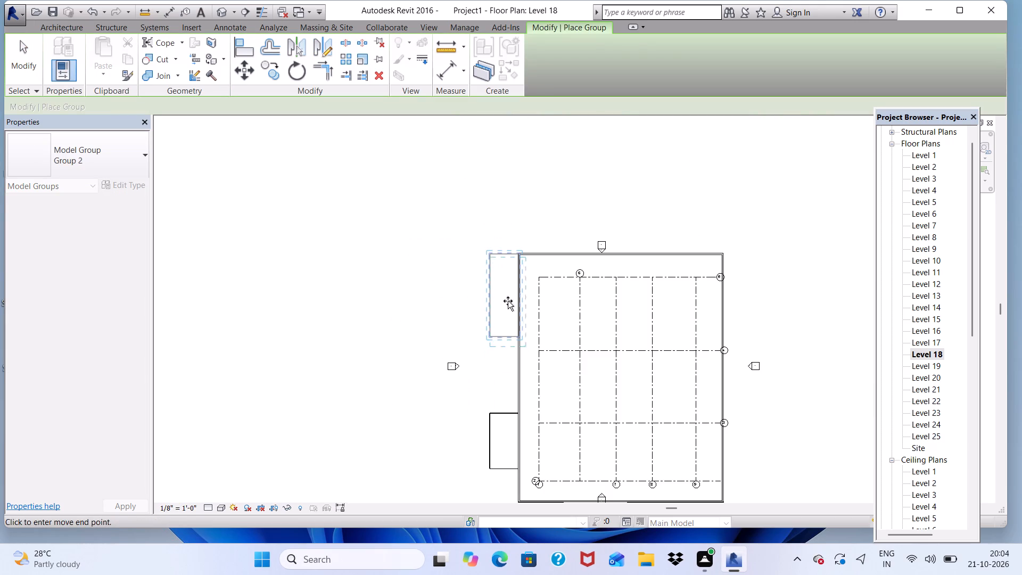
left_click(505, 297)
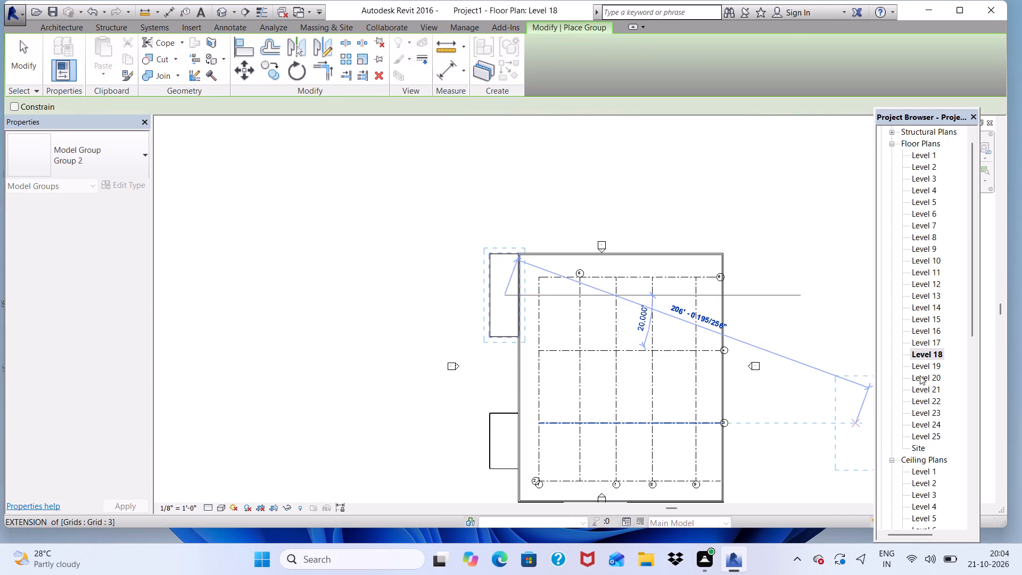
Place model group Group 2 on the Level 20 floor plan at the northwest corner, aligned with the existing slab group's origin.
double_click(925, 380)
scroll(733, 343, "down", 4)
scroll(531, 383, "down", 14)
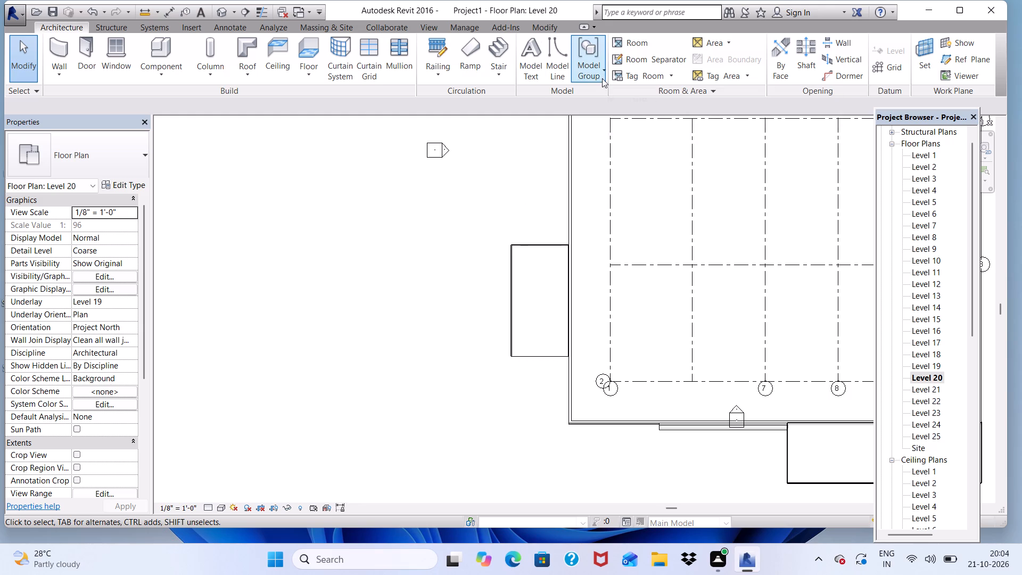
left_click(602, 69)
left_click(607, 95)
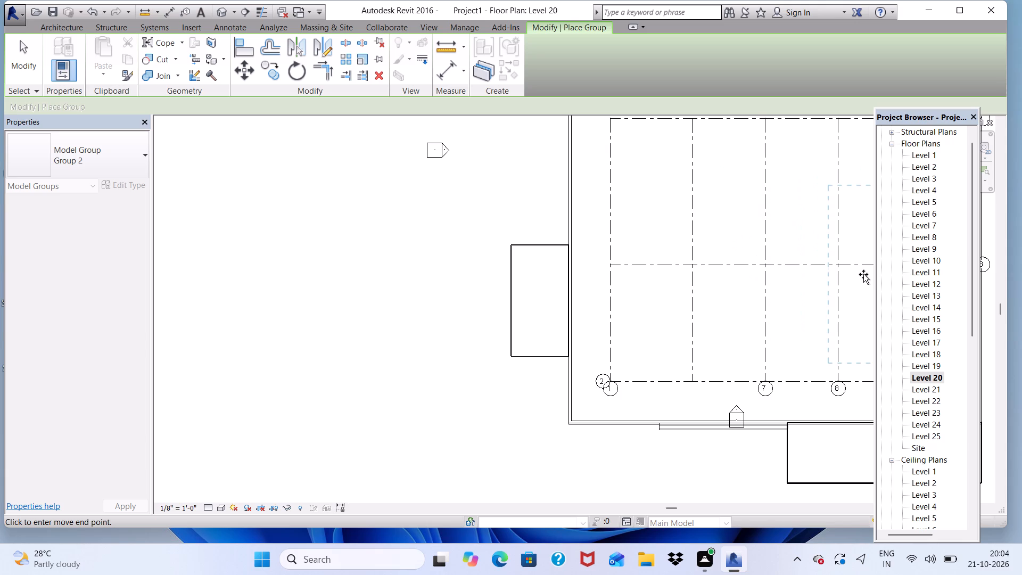
scroll(883, 289, "up", 1)
scroll(877, 280, "down", 4)
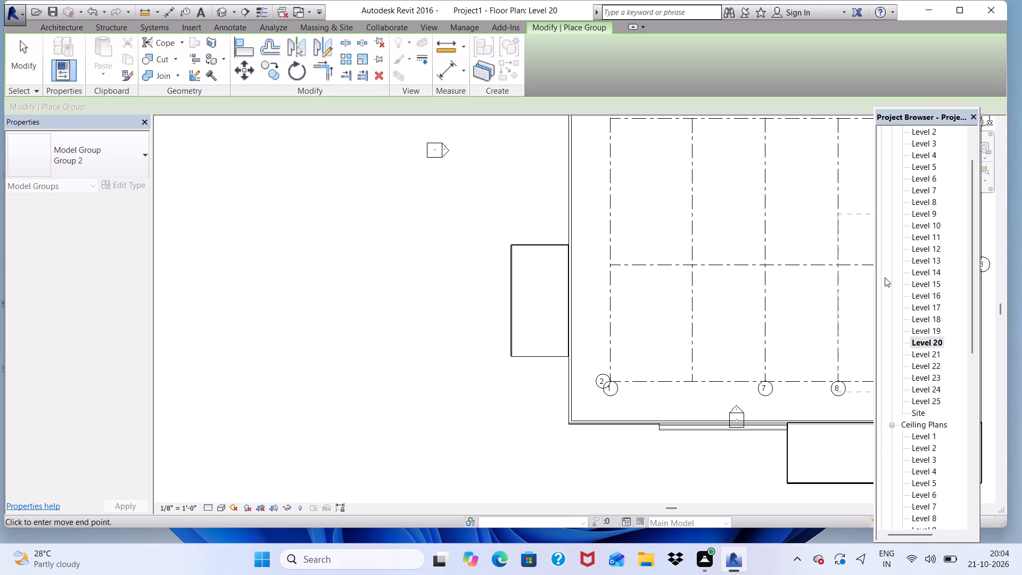
scroll(885, 277, "down", 2)
scroll(546, 229, "down", 11)
scroll(587, 250, "up", 5)
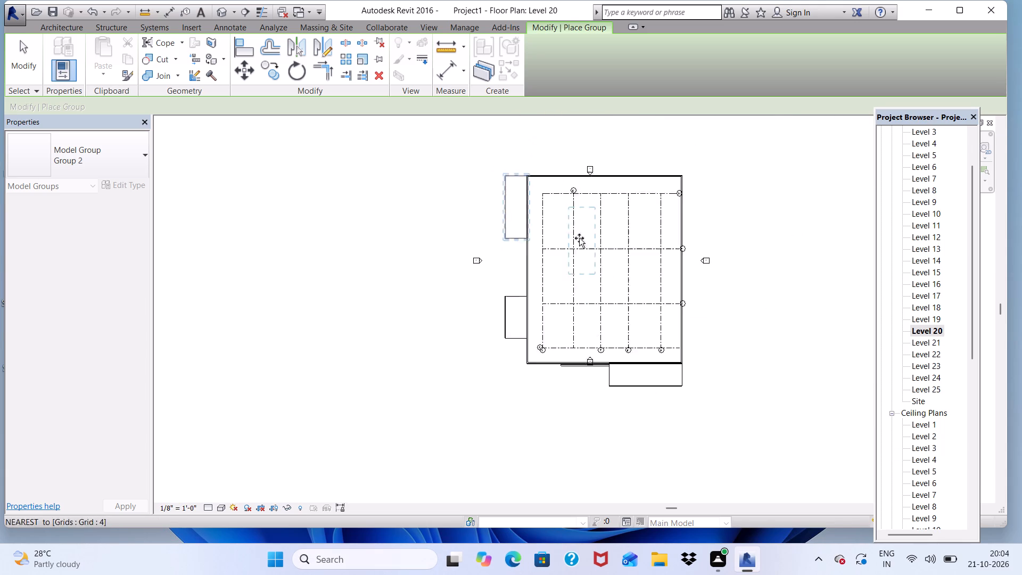
scroll(478, 207, "up", 7)
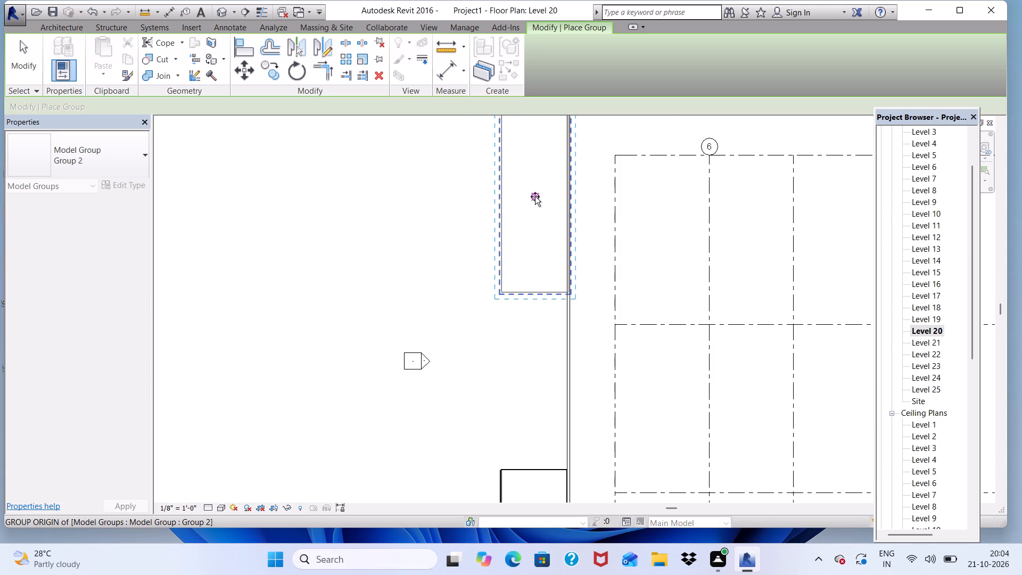
left_click(535, 196)
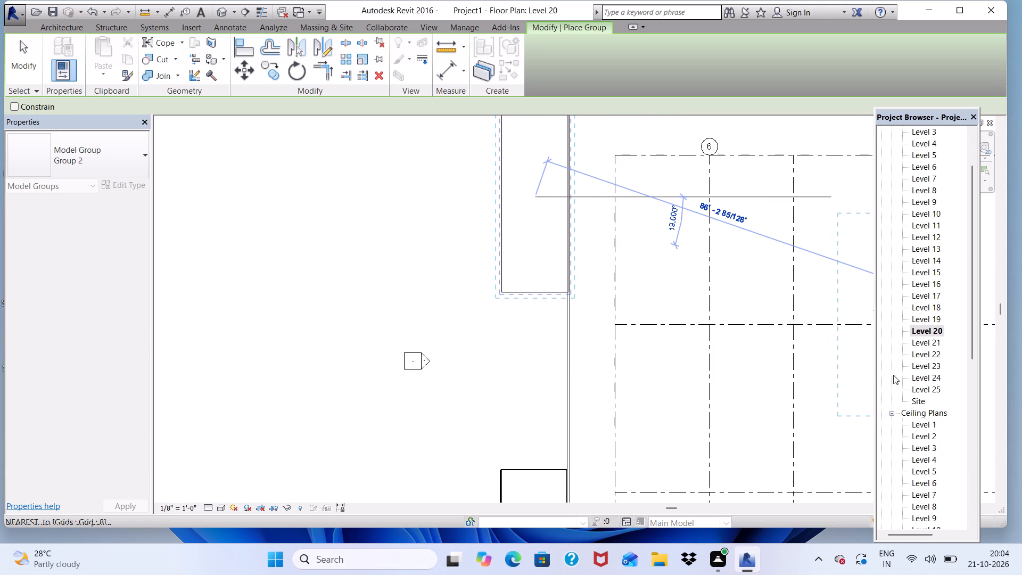
Place model group Group 2 on the Level 22 floor plan at the northwest corner, over the slab group below.
left_click(930, 358)
left_click(927, 352)
scroll(731, 364, "down", 3)
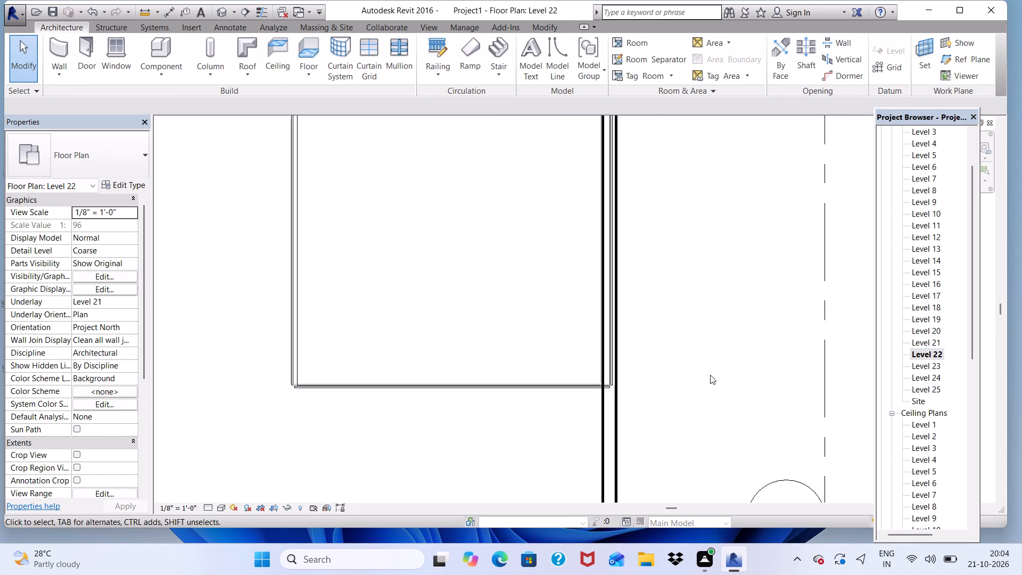
scroll(710, 375, "down", 20)
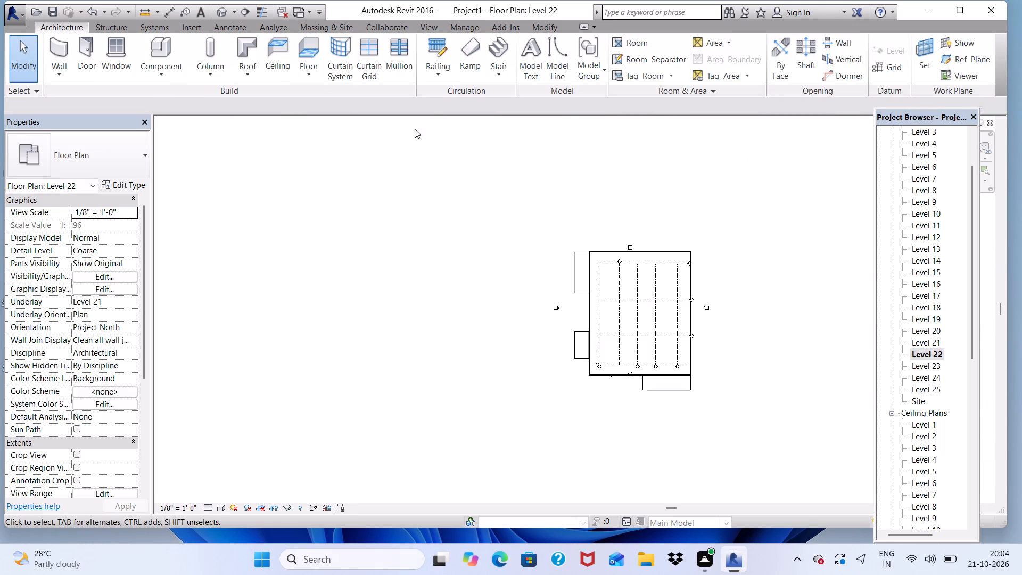
left_click(599, 67)
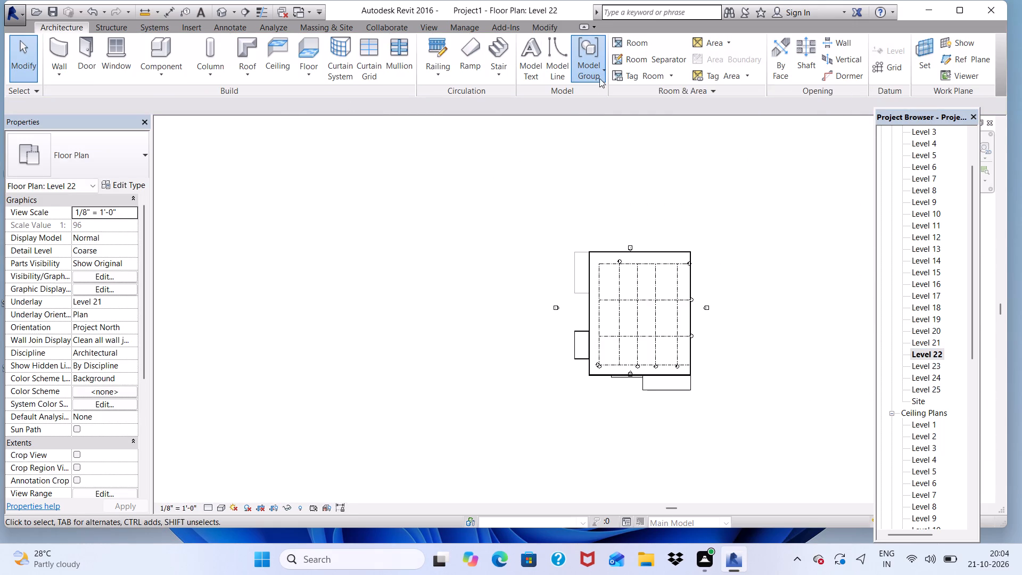
left_click(600, 98)
scroll(596, 308, "up", 4)
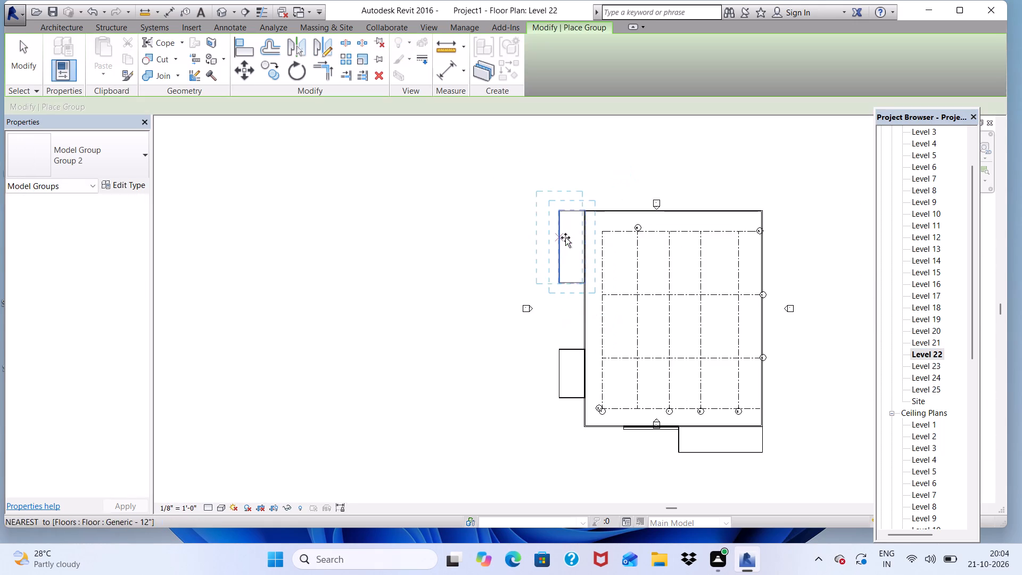
left_click(571, 248)
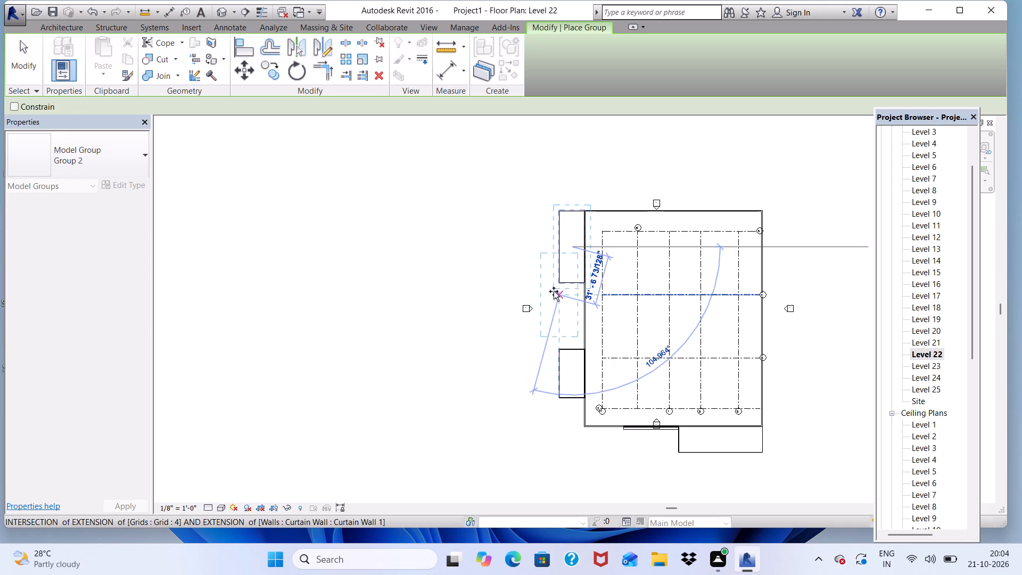
key("space")
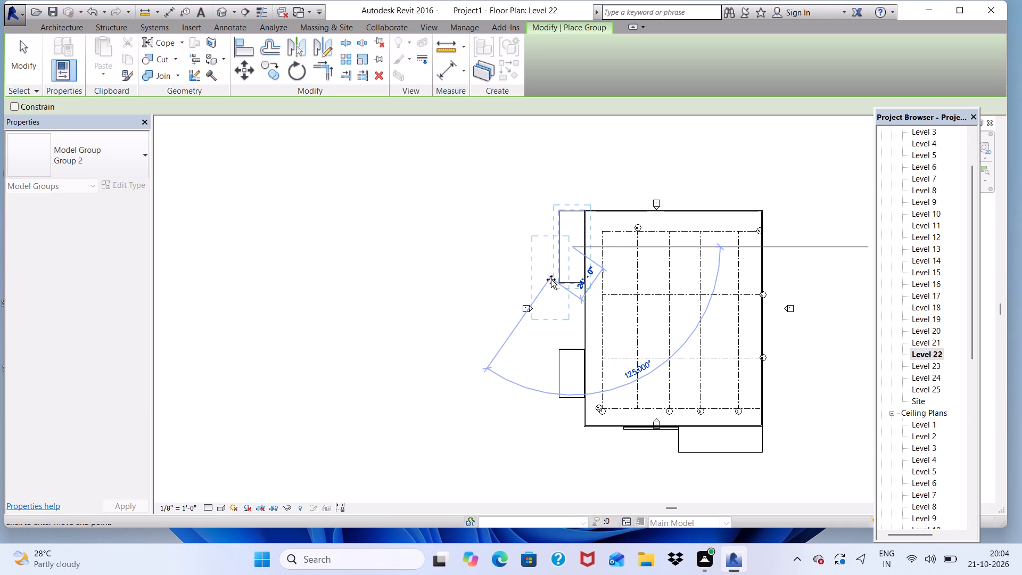
key("Escape")
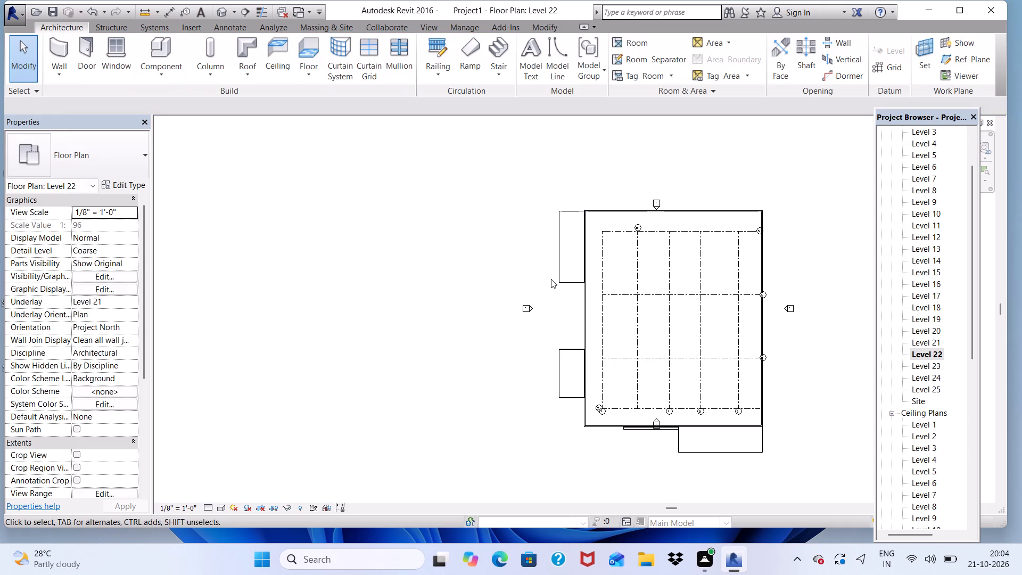
left_click(551, 279)
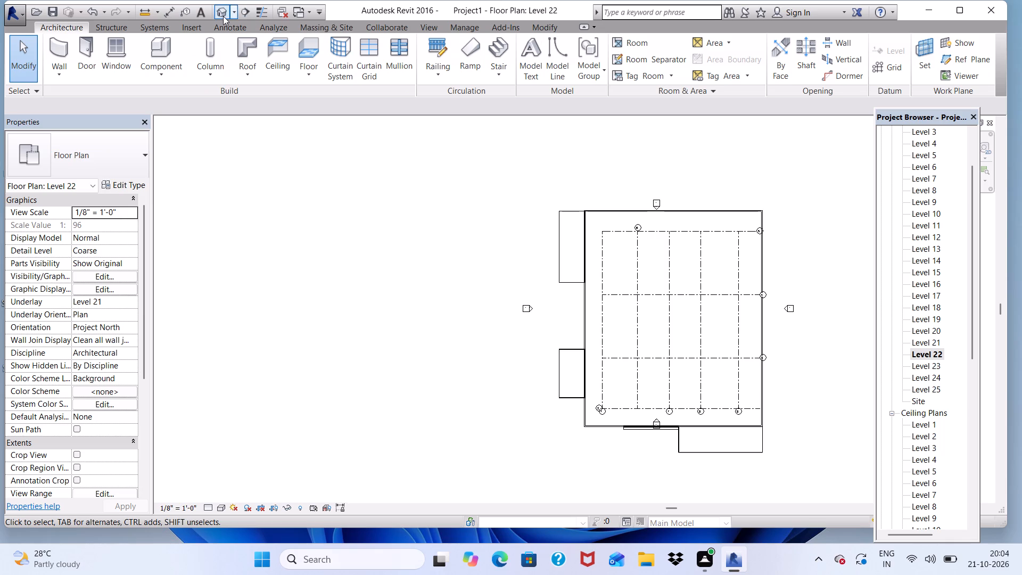
Examine the new stack of northwest balcony slabs on the tower's west face in the 3D view, including from below.
left_click(223, 15)
scroll(343, 193, "down", 10)
scroll(369, 152, "up", 2)
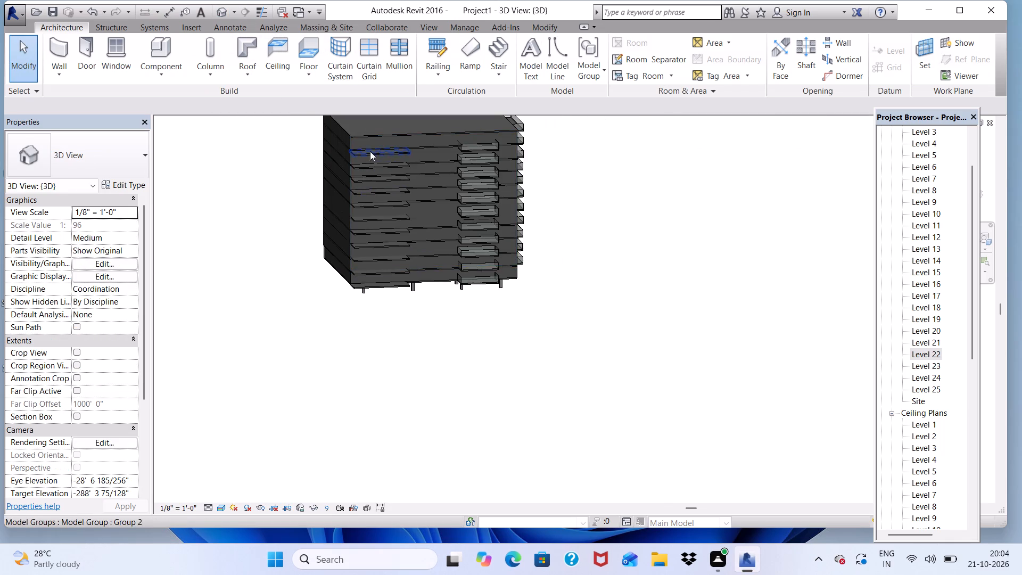
scroll(370, 151, "up", 3)
scroll(382, 133, "down", 4)
scroll(397, 294, "down", 4)
scroll(348, 314, "up", 4)
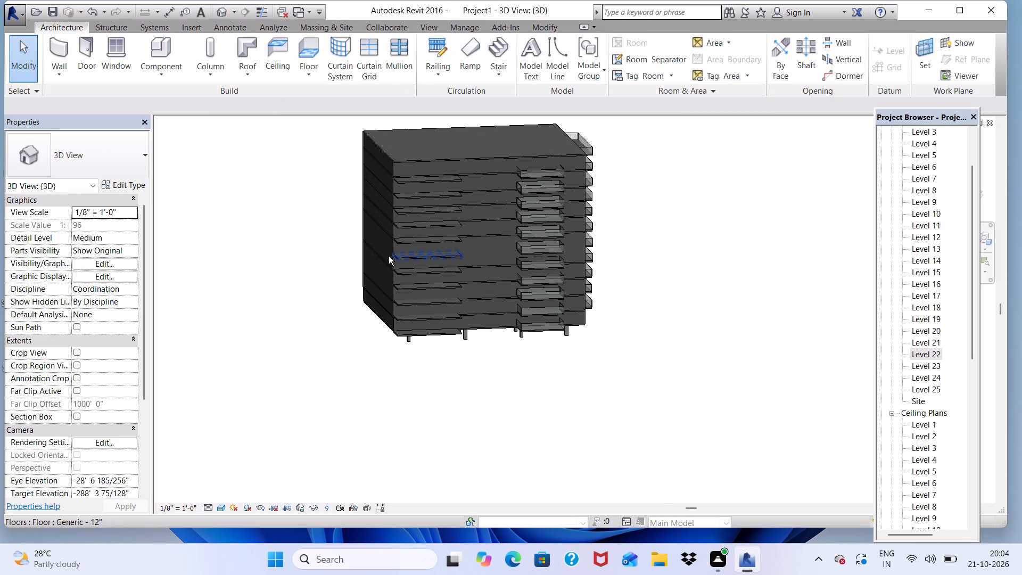
scroll(389, 256, "up", 5, "shift")
scroll(394, 252, "down", 5, "shift")
middle_click_drag(433, 330, 353, 172, "shift")
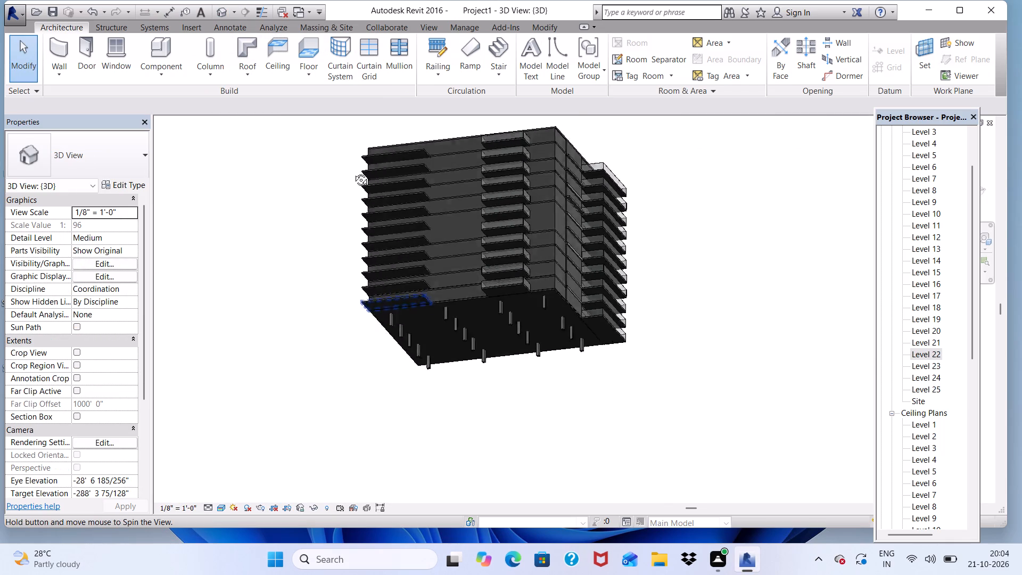
Examine the northwest balcony slab stack and the neighbouring glazed balconies in 3D, from above, below and straight on to the west face.
middle_click_drag(353, 172, 524, 362, "shift")
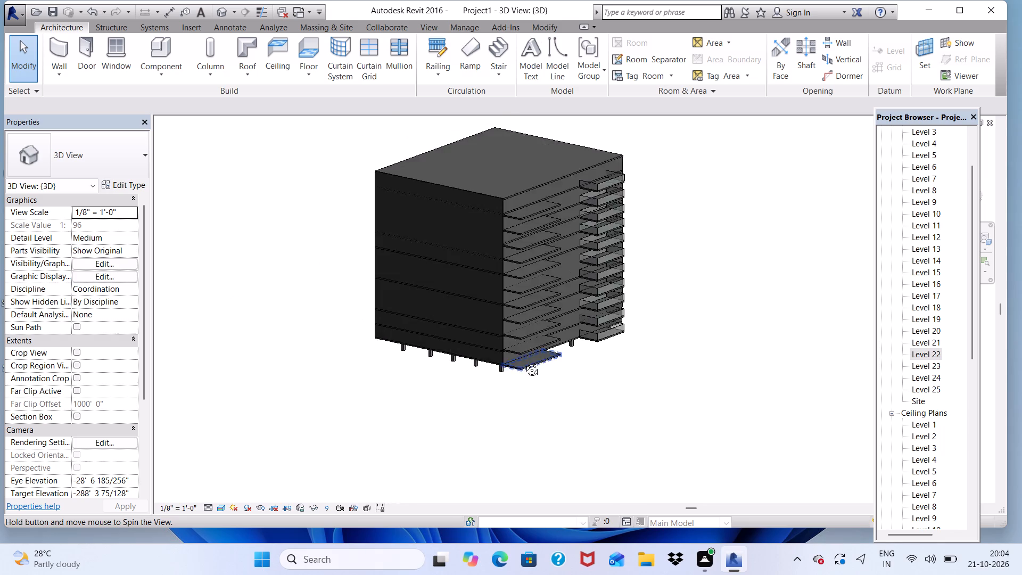
middle_click_drag(524, 362, 528, 384, "shift")
scroll(533, 241, "up", 8)
scroll(494, 262, "up", 4)
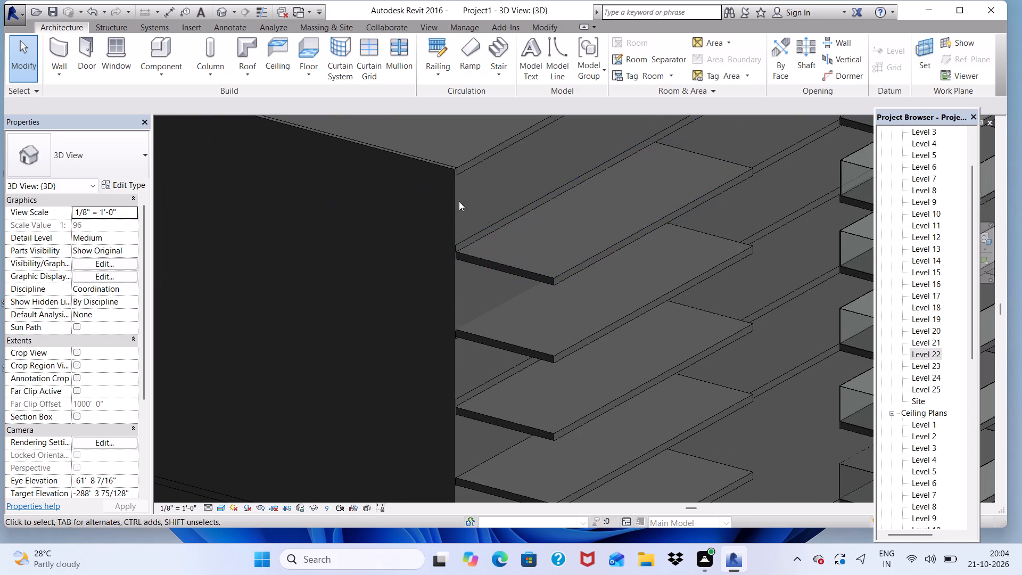
scroll(459, 160, "up", 4, "shift")
scroll(434, 208, "down", 4)
middle_click_drag(471, 340, 352, 256, "shift")
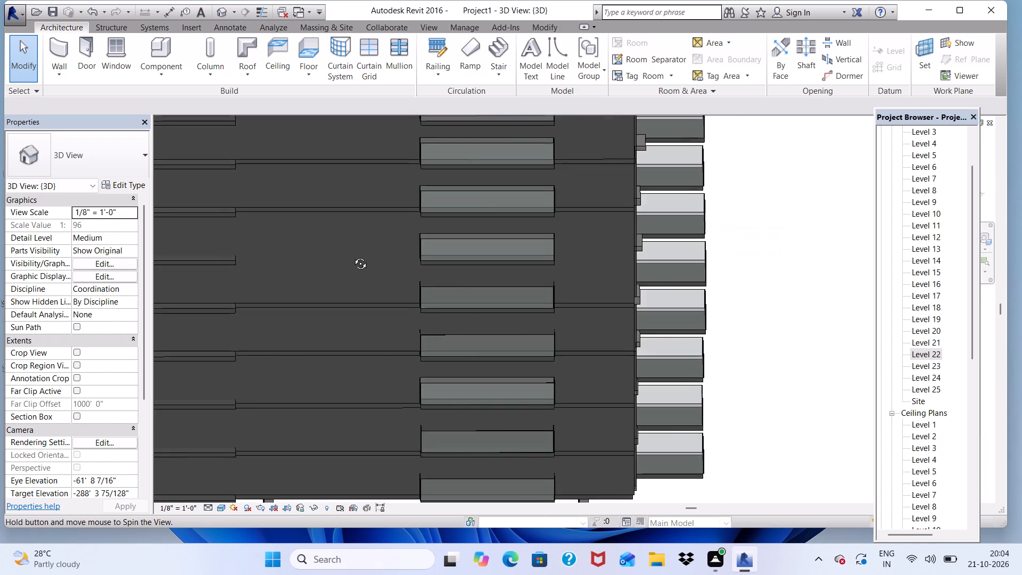
middle_click_drag(352, 256, 441, 314, "shift")
scroll(367, 291, "up", 3)
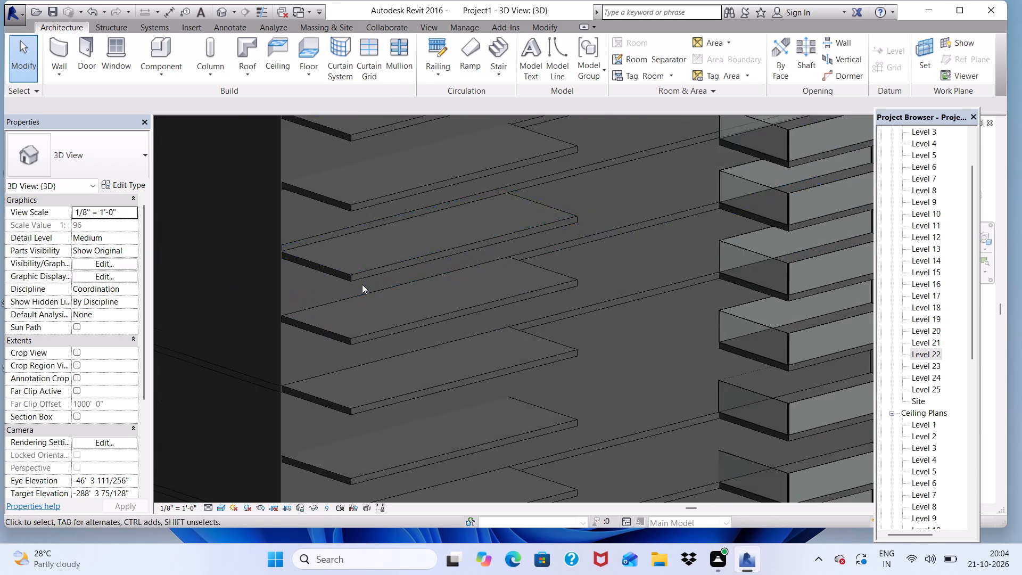
scroll(362, 284, "up", 1)
scroll(345, 256, "down", 4, "shift")
middle_click_drag(351, 356, 328, 280)
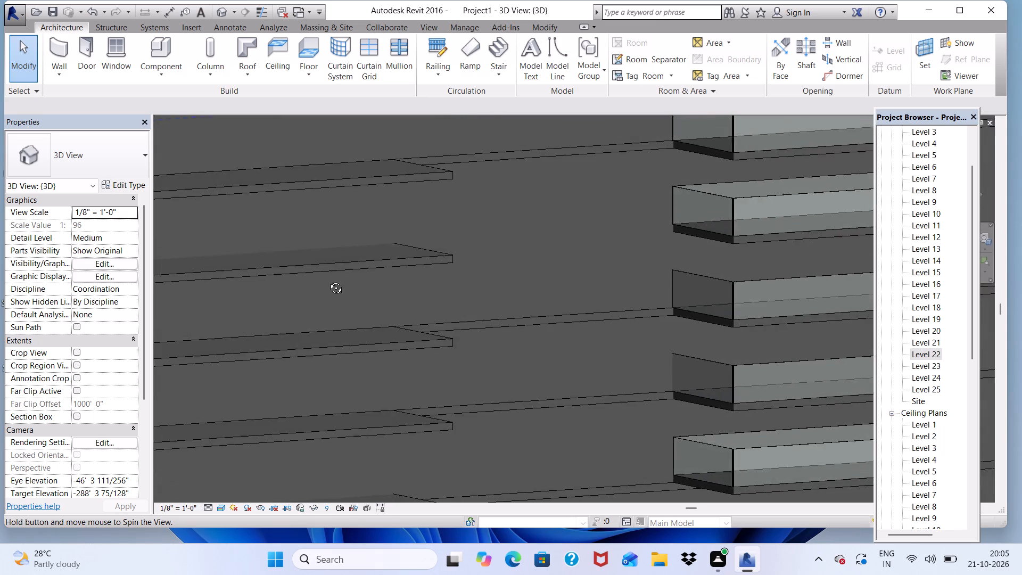
middle_click_drag(328, 280, 364, 289)
scroll(381, 270, "down", 10)
scroll(437, 216, "up", 9)
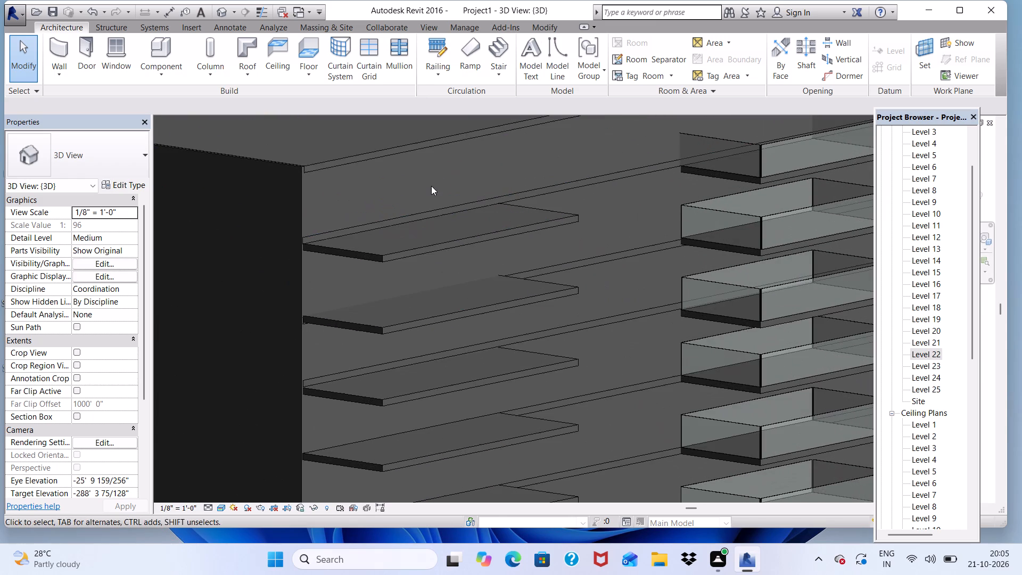
scroll(367, 272, "down", 1)
scroll(352, 292, "up", 3, "shift")
scroll(347, 290, "down", 3, "shift")
scroll(355, 284, "down", 5)
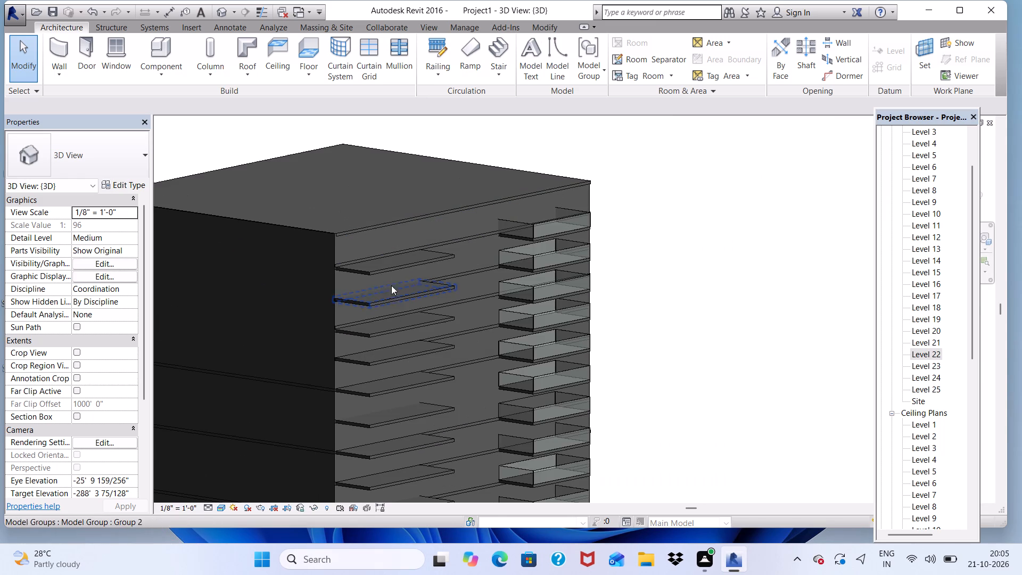
scroll(394, 260, "down", 9)
scroll(412, 315, "up", 1, "shift")
middle_click_drag(416, 347, 347, 284, "shift")
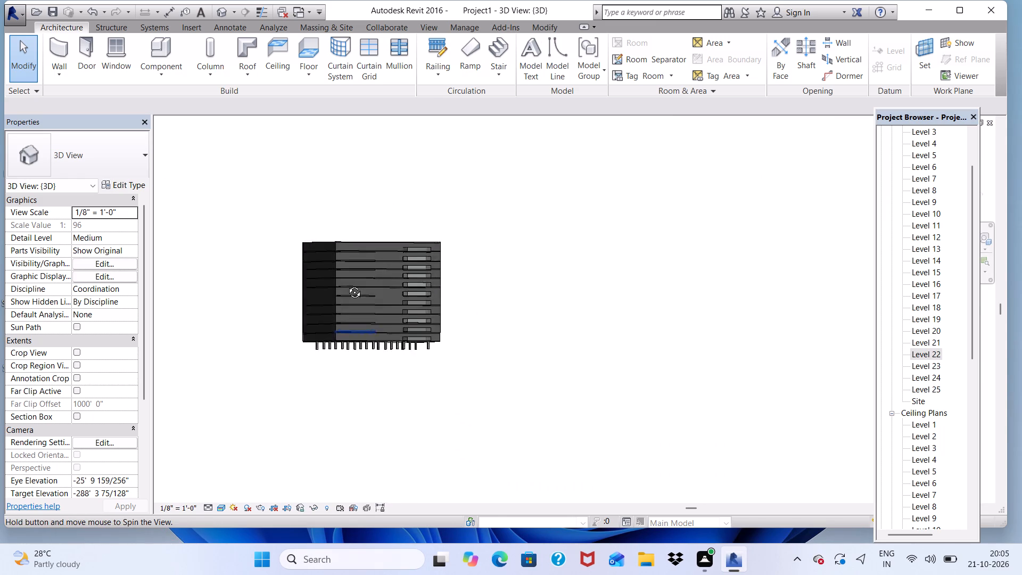
middle_click_drag(347, 284, 314, 295, "shift")
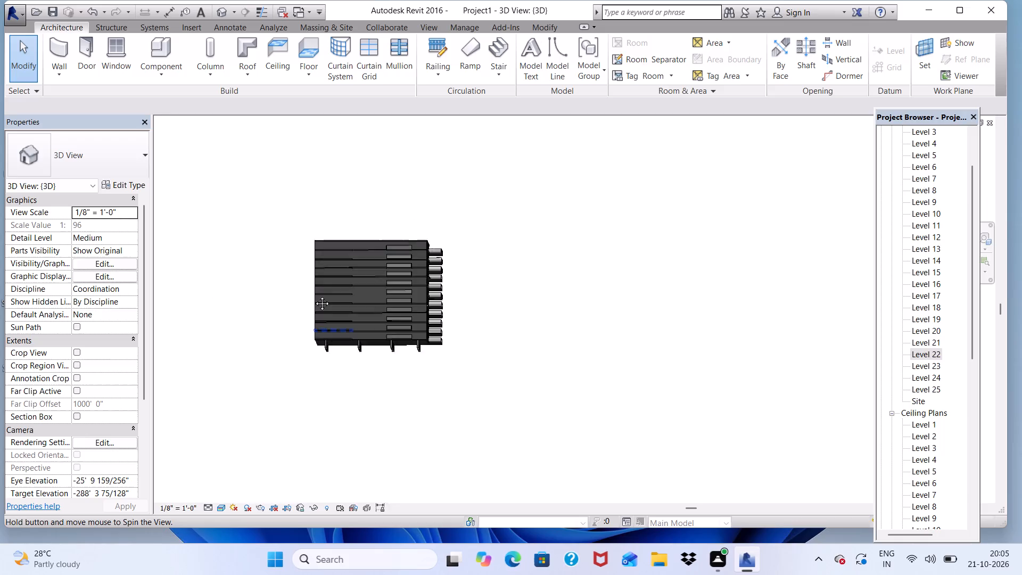
middle_click_drag(314, 295, 318, 341, "shift")
scroll(318, 339, "up", 3)
middle_click_drag(339, 386, 358, 513, "shift")
scroll(343, 330, "up", 4)
scroll(376, 408, "up", 4)
scroll(367, 368, "down", 3)
middle_click_drag(362, 419, 357, 391)
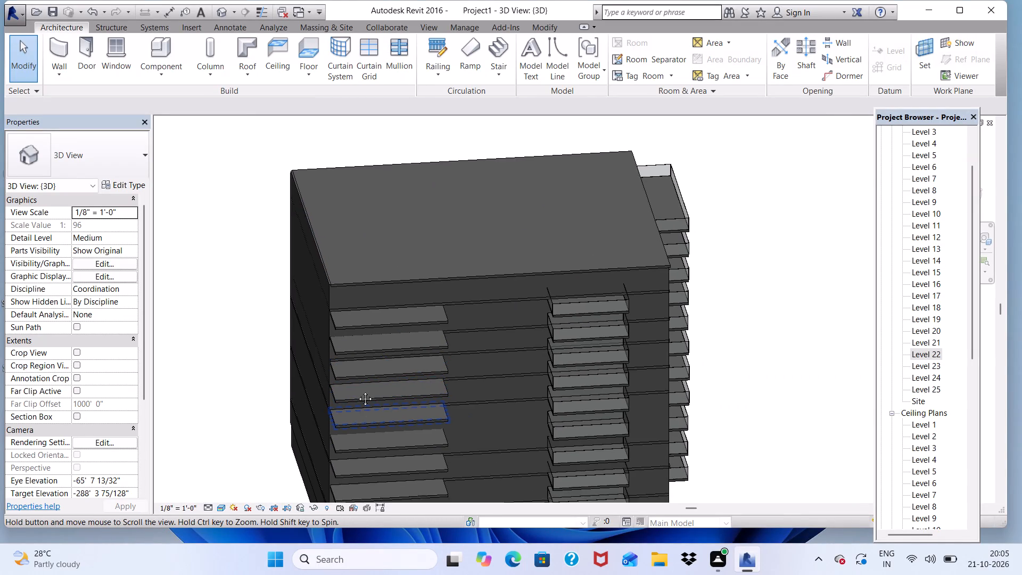
middle_click_drag(357, 391, 342, 252)
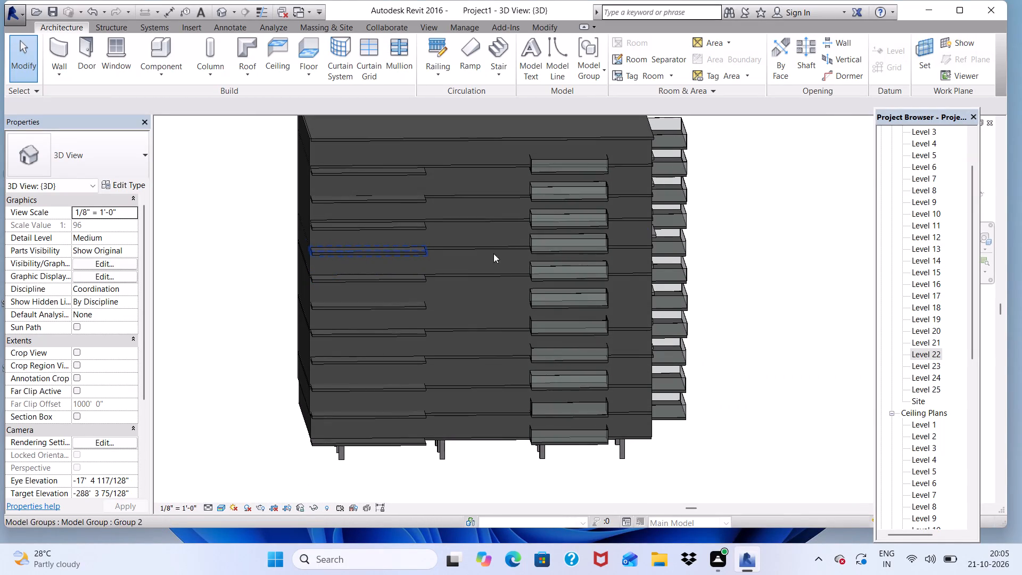
On the Level 2 floor plan, draw a rectangular Curtain Wall 1 enclosure, 5' 0" high and about 16' wide, around the northwest balcony slab.
scroll(963, 170, "up", 7)
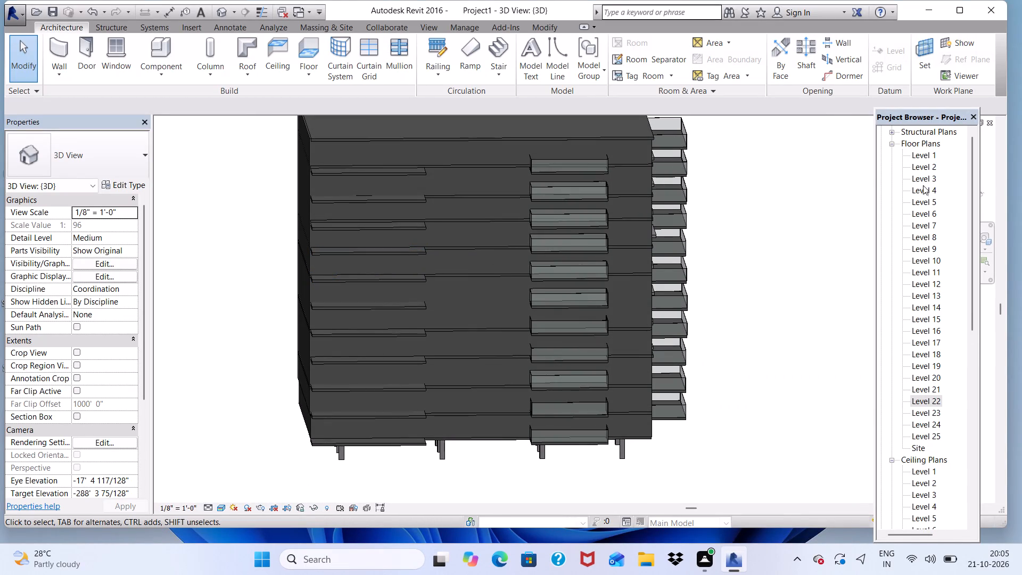
double_click(921, 183)
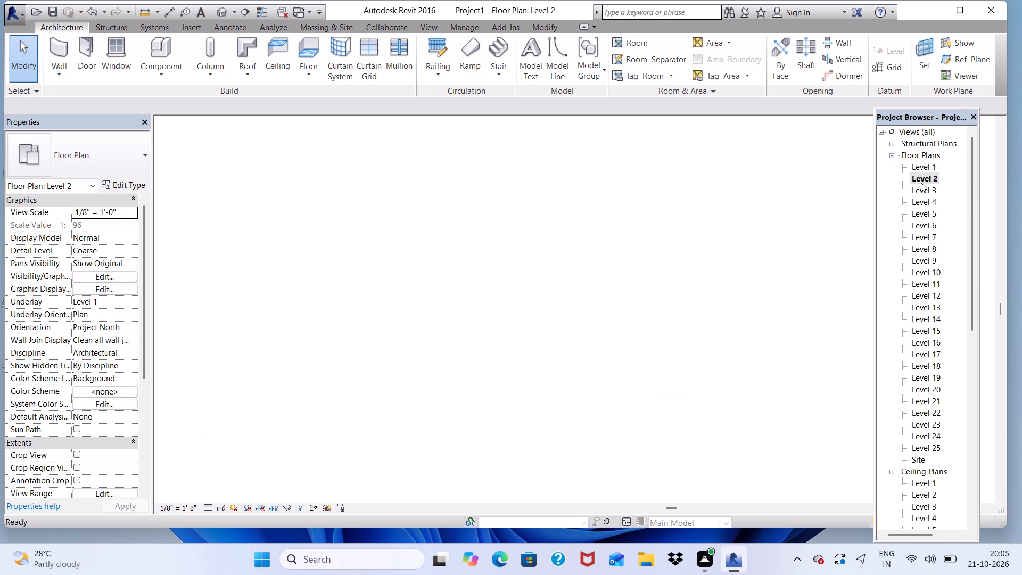
scroll(794, 208, "down", 11)
scroll(578, 270, "up", 5)
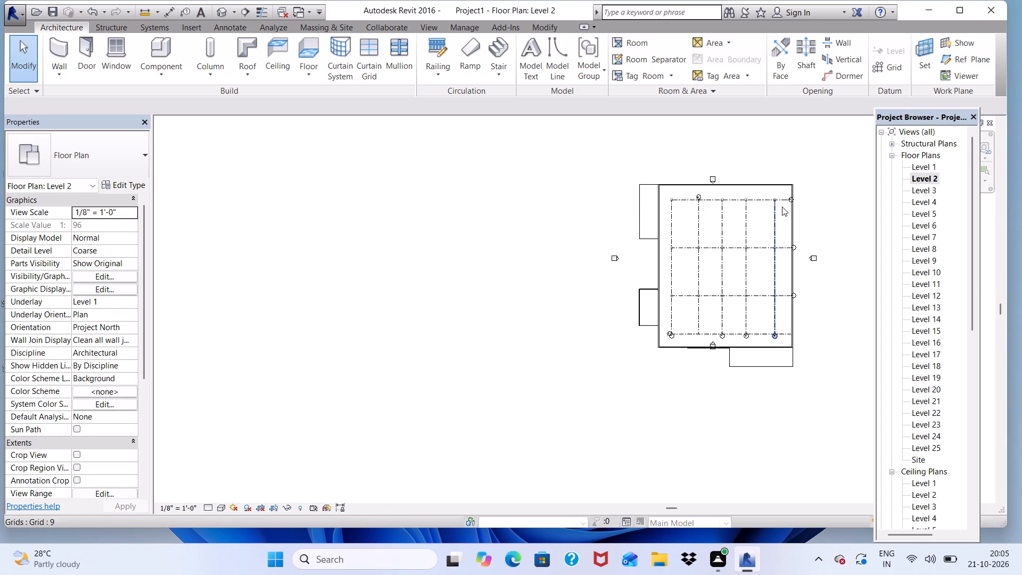
scroll(781, 200, "up", 4)
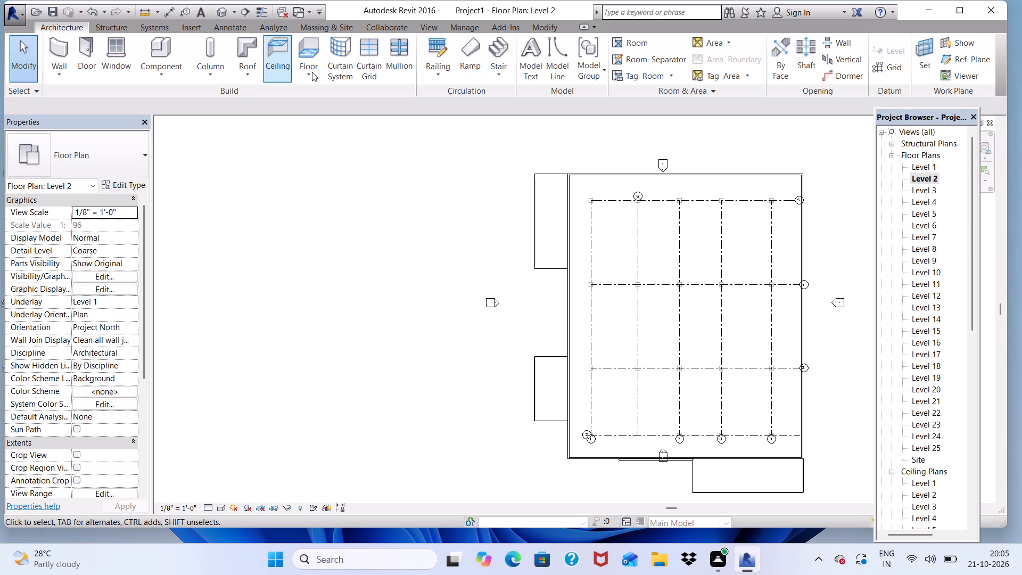
left_click(49, 55)
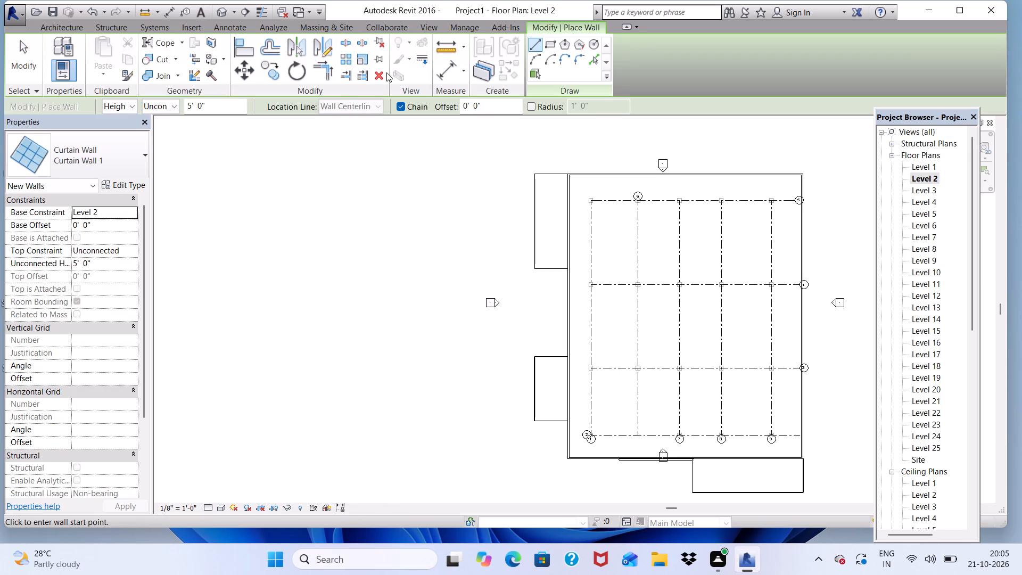
left_click(543, 39)
scroll(544, 172, "up", 9)
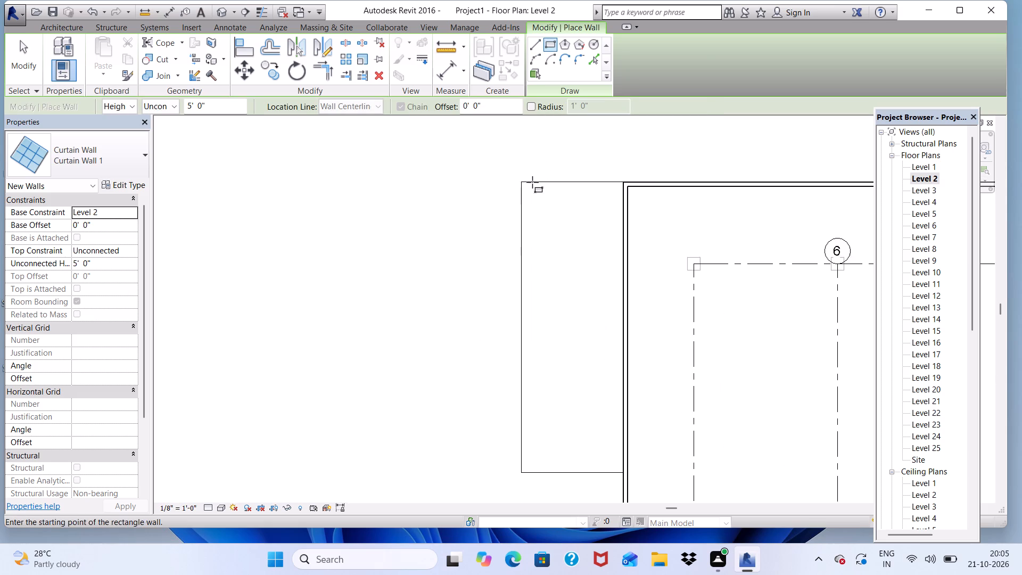
scroll(532, 182, "up", 6)
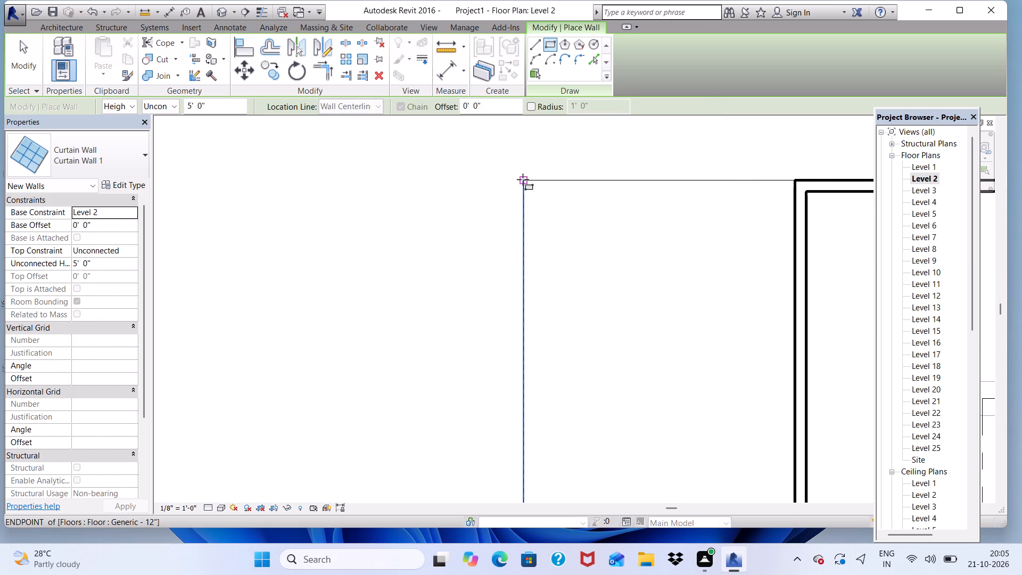
left_click(523, 179)
scroll(542, 168, "down", 4)
scroll(597, 169, "down", 4)
scroll(631, 244, "down", 4)
scroll(594, 372, "up", 1)
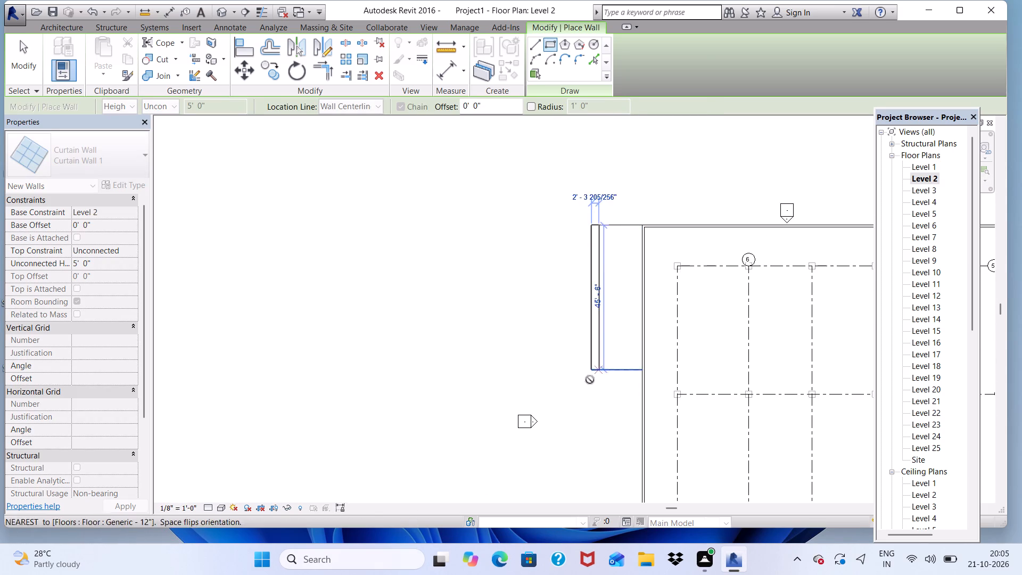
scroll(640, 357, "up", 11)
scroll(662, 397, "up", 2)
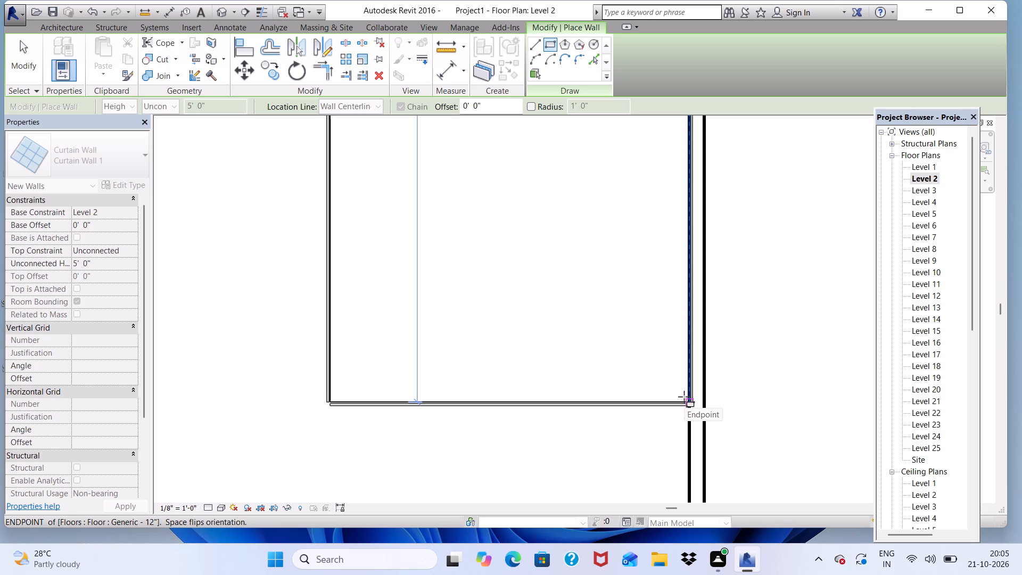
left_click(684, 396)
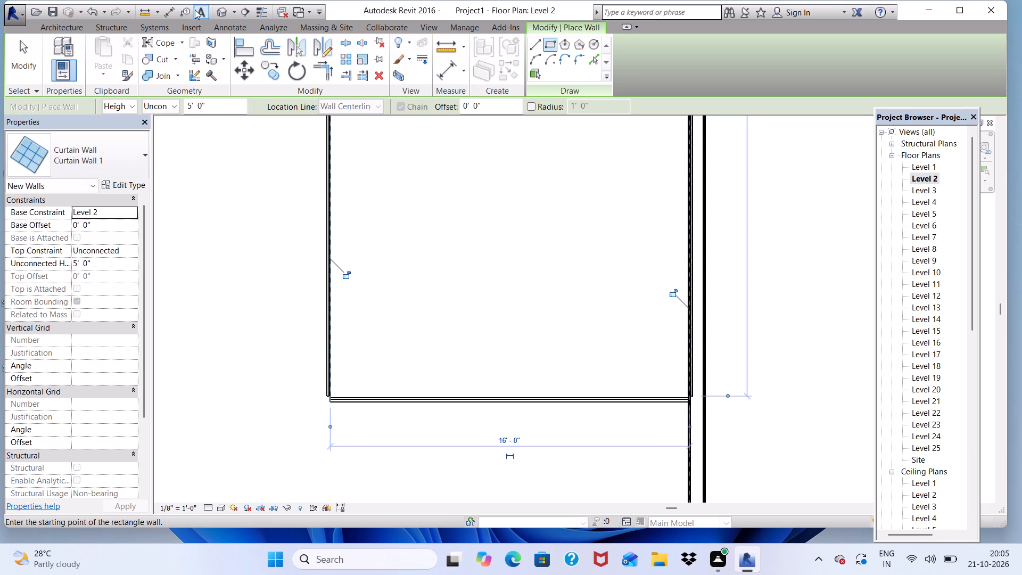
Examine the new Level 2 curtain wall railing on the northwest balcony in the 3D view, comparing it with the other balconies.
left_click(220, 7)
scroll(254, 264, "down", 4)
scroll(320, 282, "down", 4)
scroll(384, 277, "up", 4)
scroll(311, 374, "up", 2)
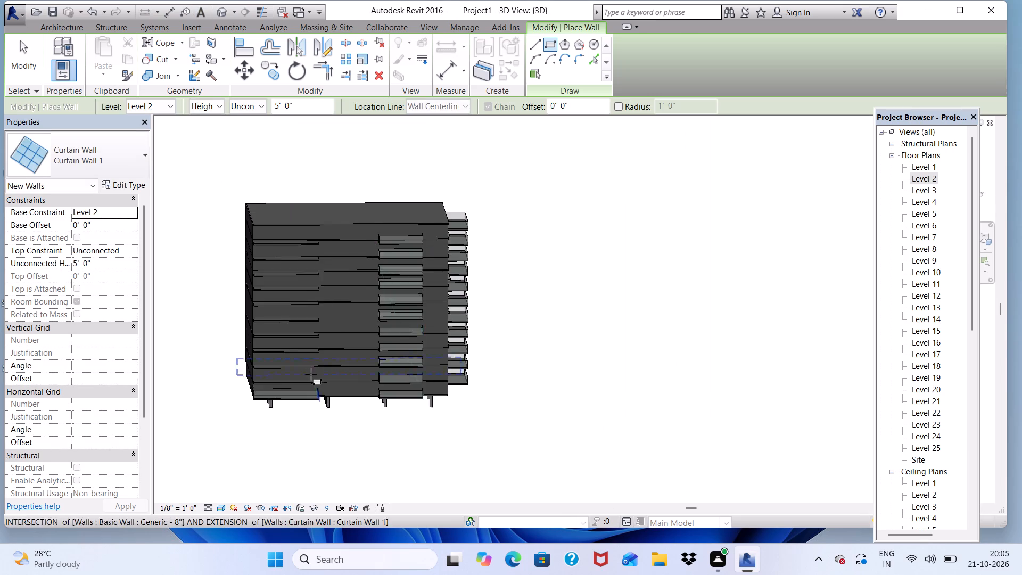
scroll(311, 374, "up", 6)
scroll(285, 383, "down", 2)
scroll(169, 425, "up", 5)
scroll(171, 345, "down", 4)
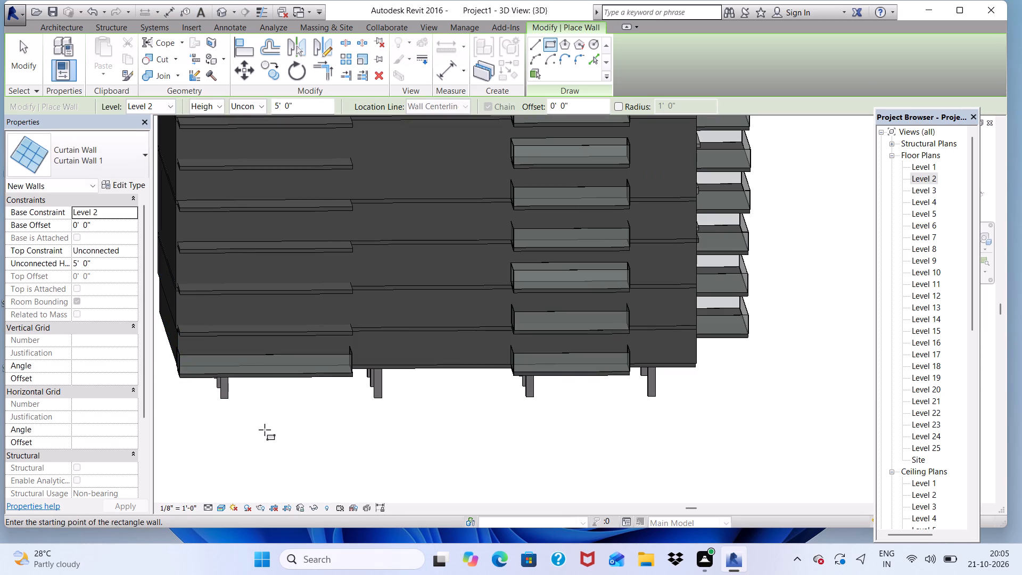
key("Escape")
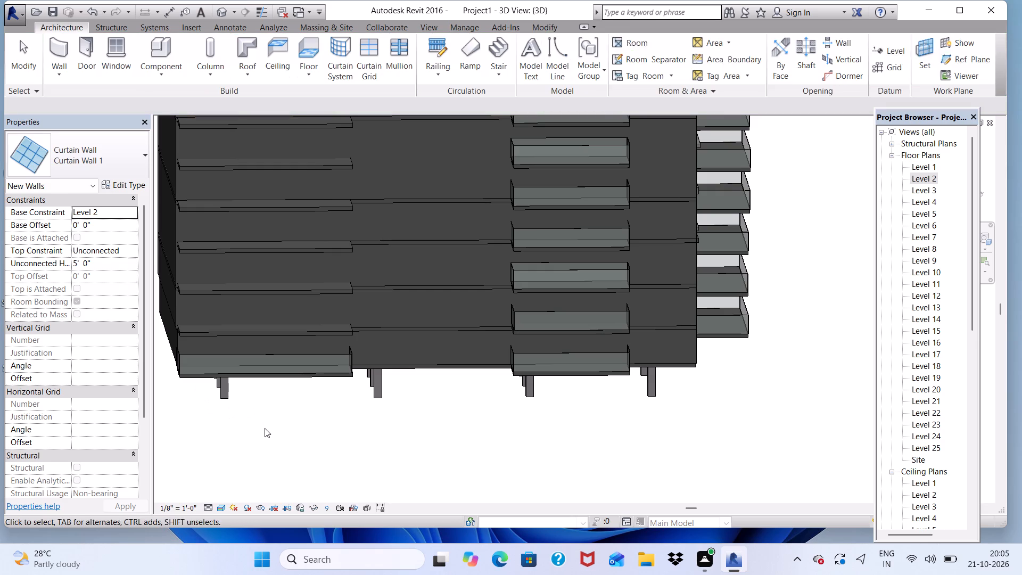
scroll(273, 363, "down", 8)
left_click(287, 416)
scroll(270, 354, "up", 6)
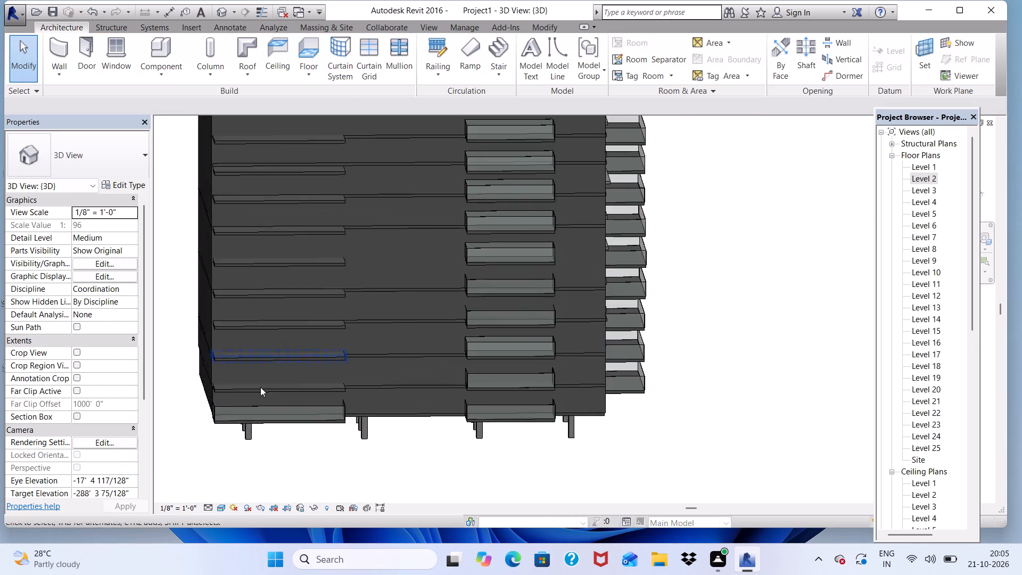
scroll(260, 387, "up", 8)
left_click(218, 407)
scroll(220, 396, "down", 5)
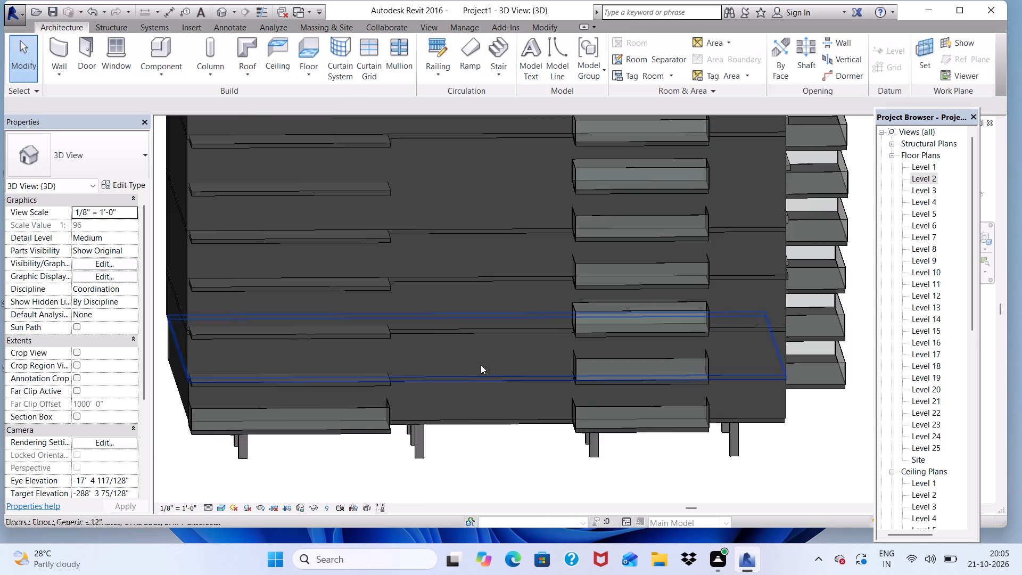
scroll(481, 365, "down", 4)
scroll(383, 480, "up", 2)
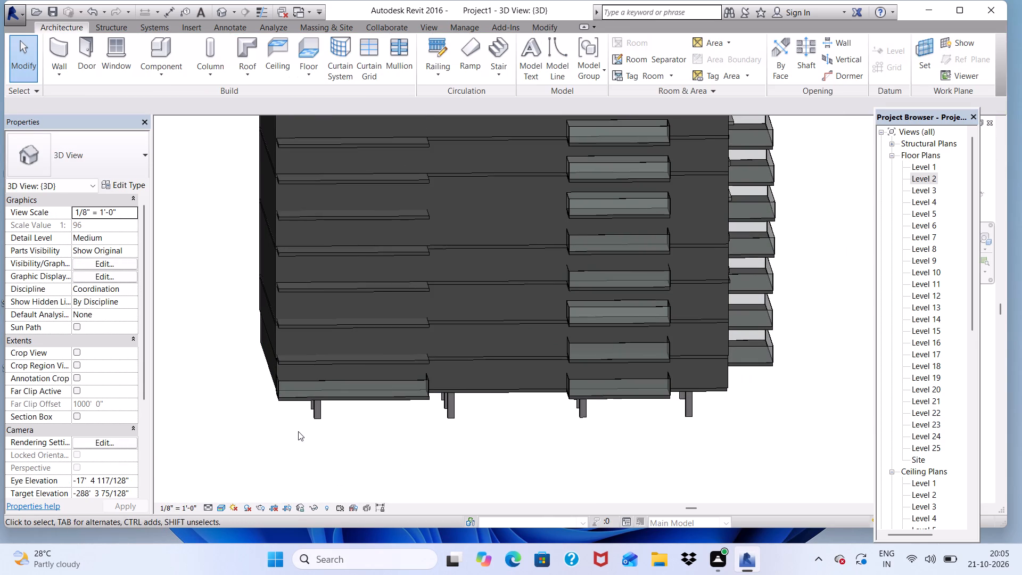
middle_click_drag(298, 431, 370, 398, "shift")
scroll(398, 379, "down", 5)
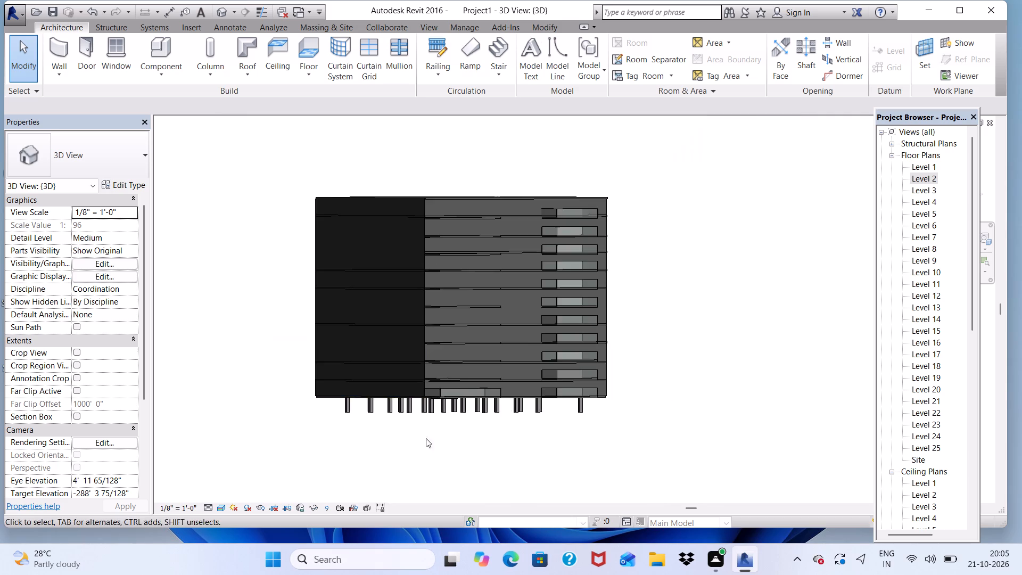
scroll(430, 405, "down", 1)
scroll(465, 359, "up", 3)
scroll(460, 408, "up", 3)
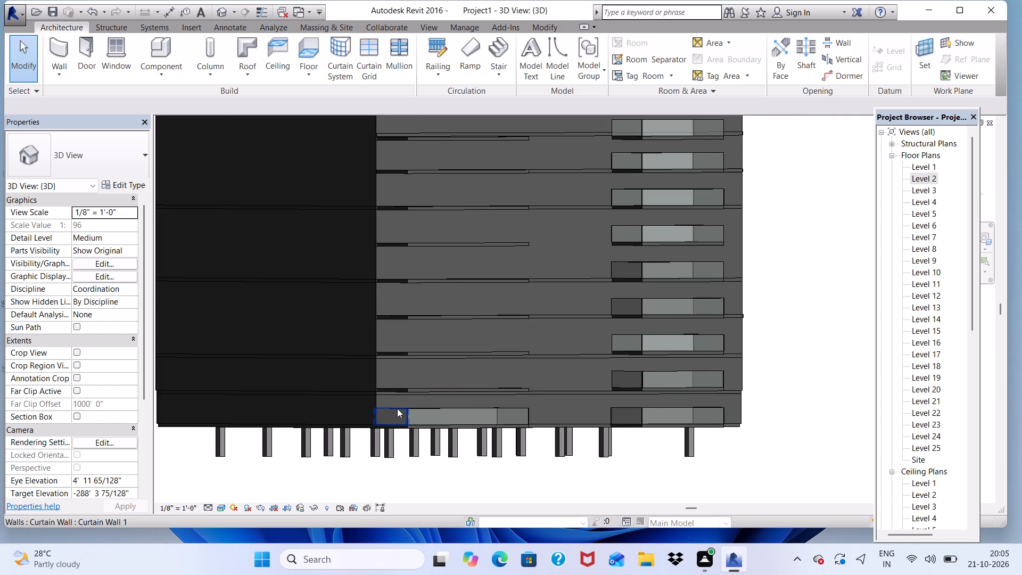
scroll(397, 408, "up", 3)
scroll(396, 399, "down", 1)
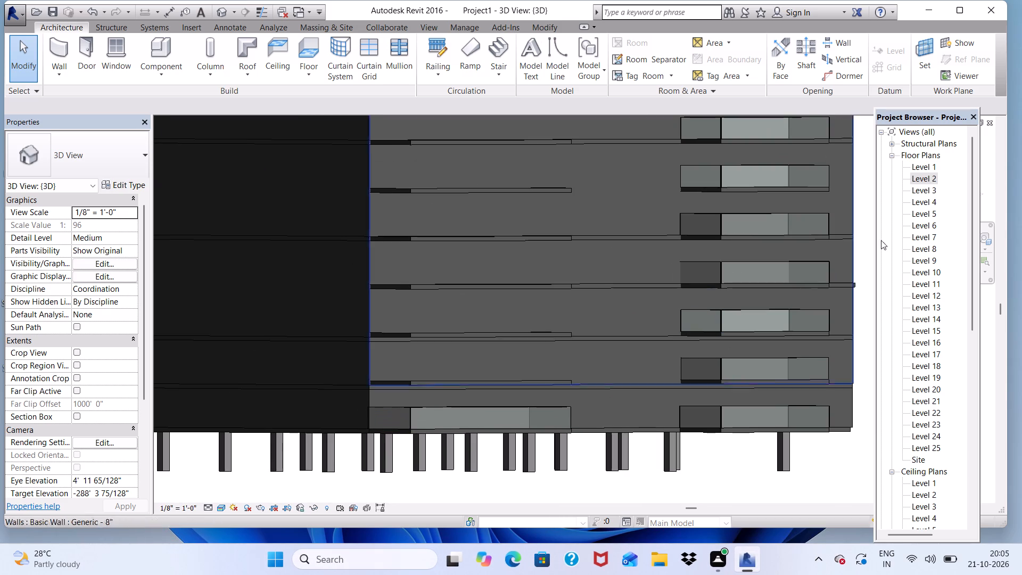
On the Level 4 floor plan, draw a rectangular Curtain Wall 1 enclosure, 5' 0" high and about 16' wide, around the northwest balcony slab.
double_click(916, 205)
scroll(707, 324, "down", 2)
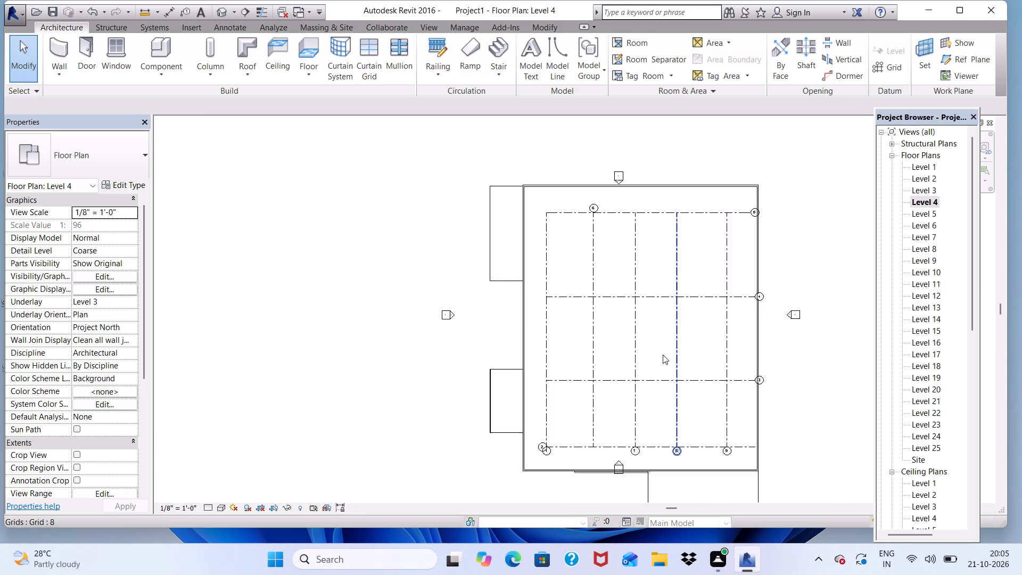
scroll(663, 355, "down", 5)
scroll(619, 377, "up", 3)
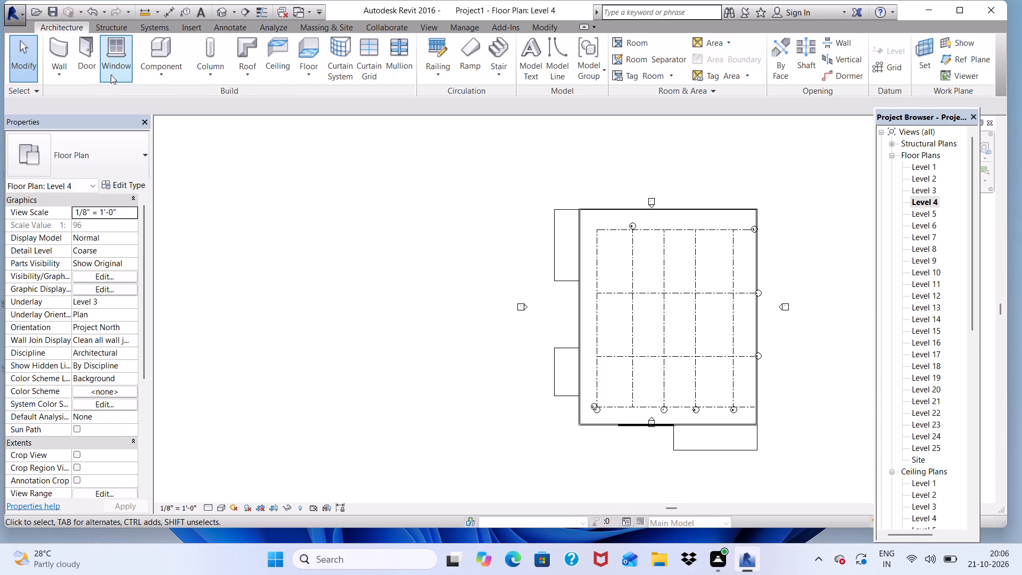
left_click(58, 67)
left_click(71, 94)
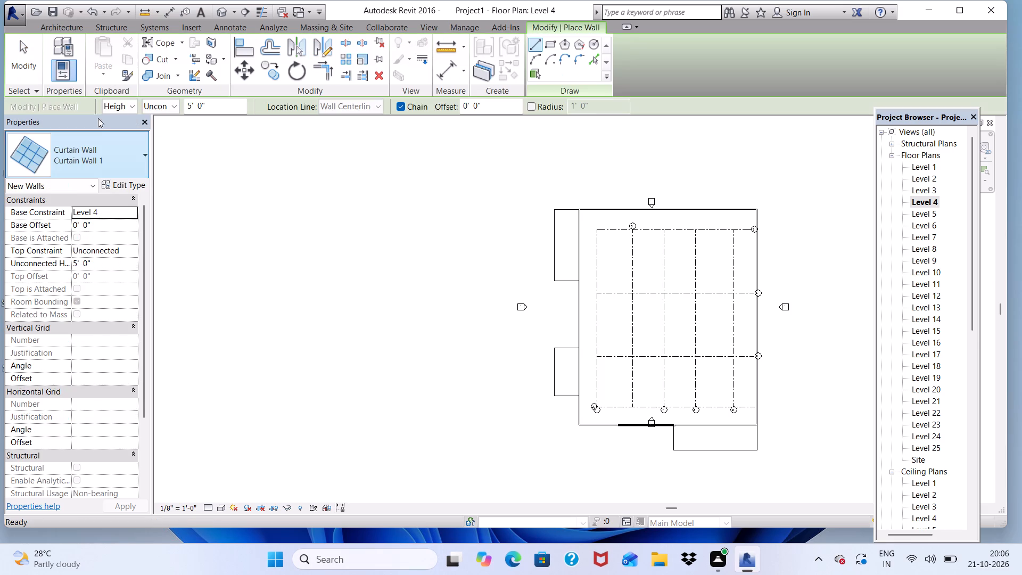
left_click(550, 45)
scroll(557, 178, "up", 4)
scroll(549, 244, "up", 2)
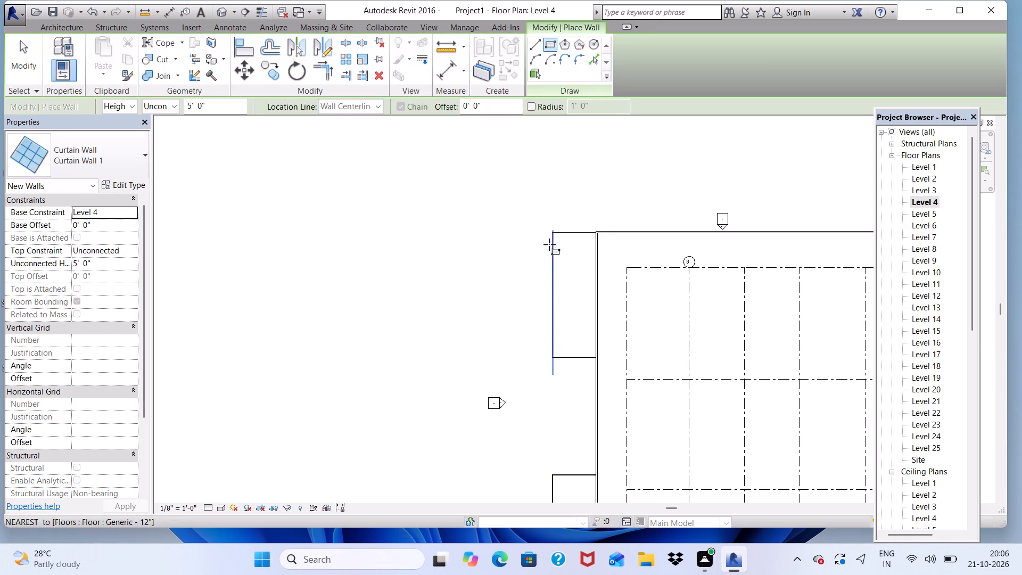
scroll(549, 244, "up", 5)
left_click(555, 226)
scroll(555, 256, "down", 5)
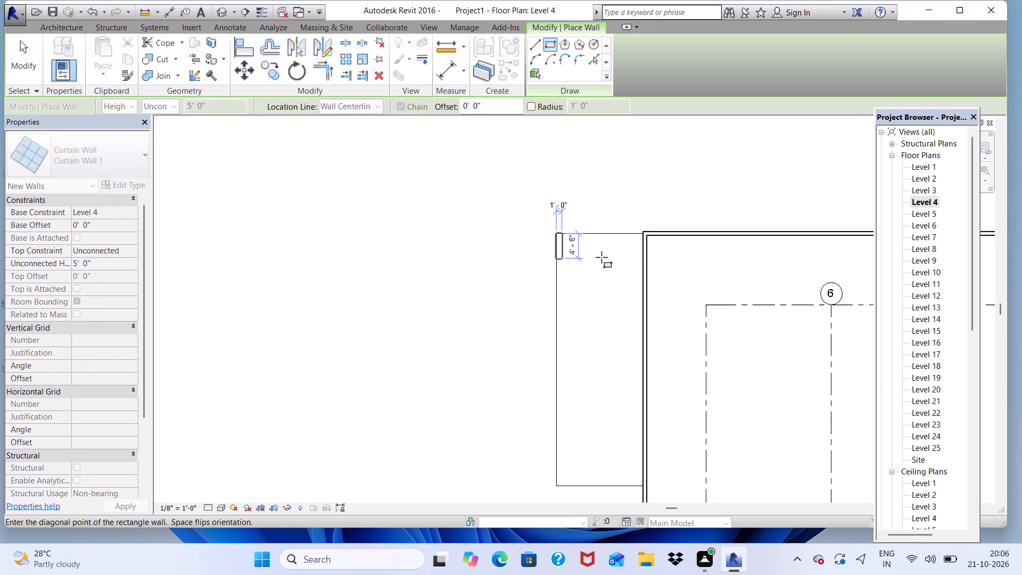
scroll(613, 239, "up", 2)
scroll(587, 440, "up", 4)
scroll(646, 451, "up", 4)
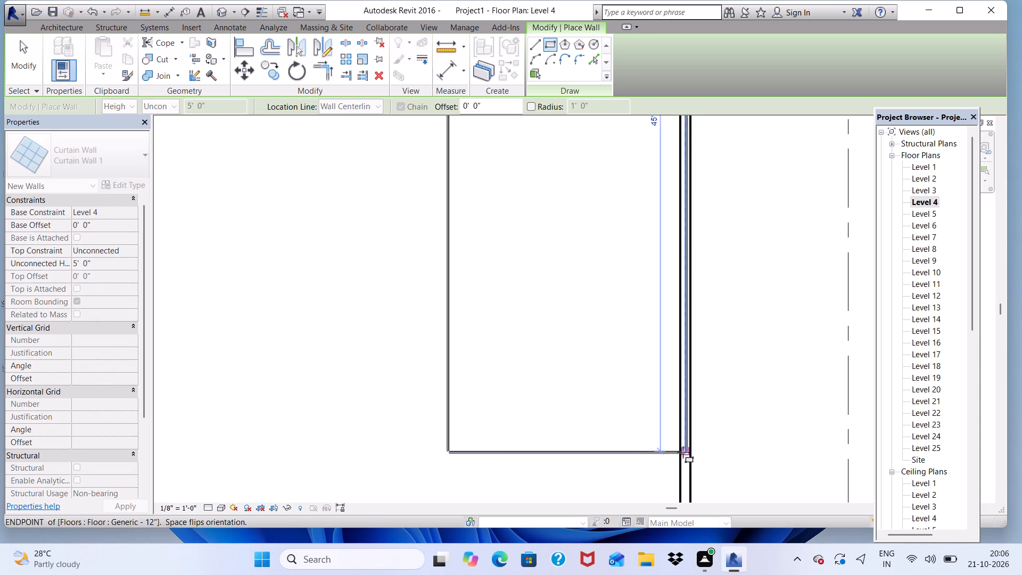
scroll(683, 452, "up", 4)
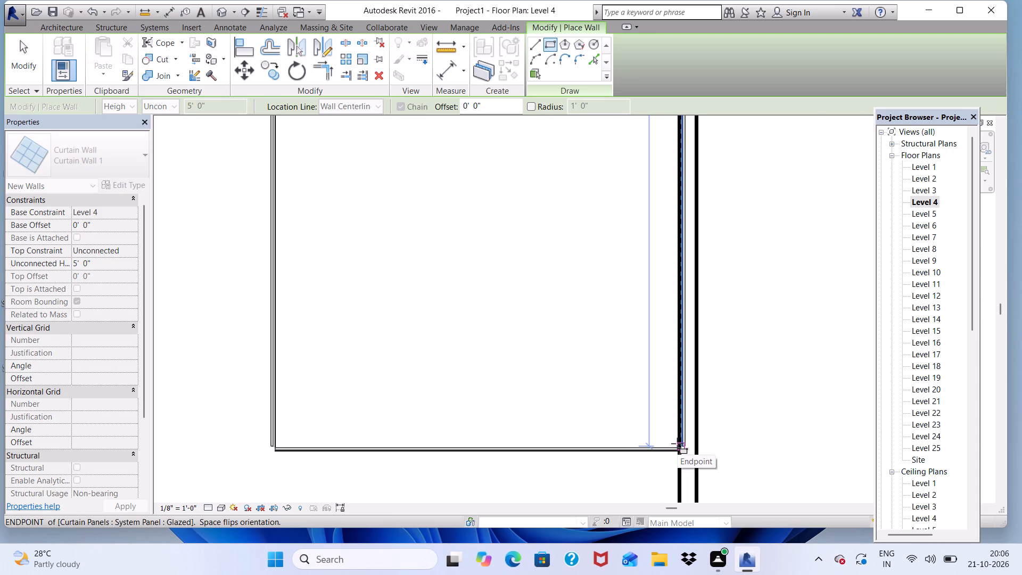
left_click(677, 442)
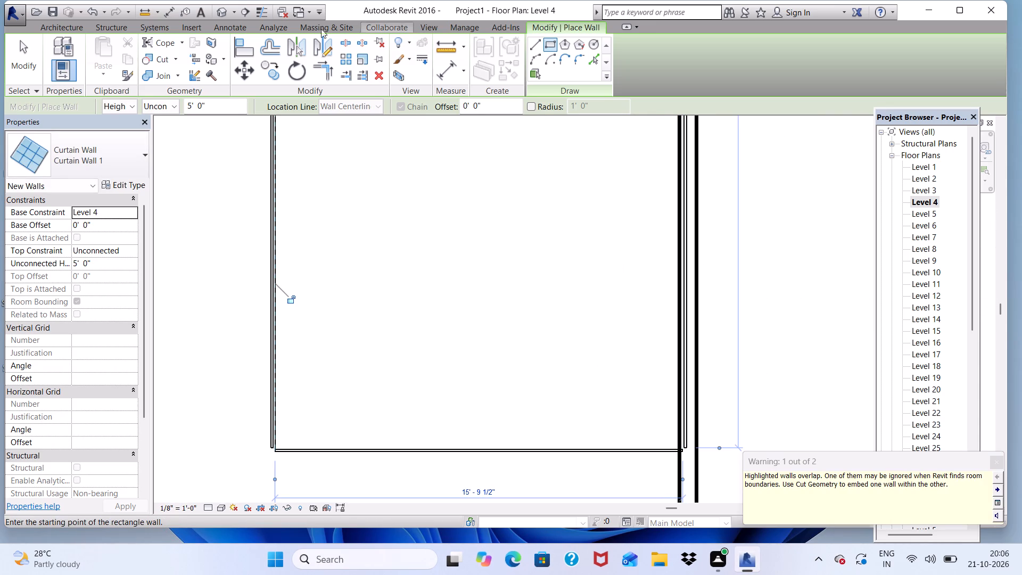
Examine the new Level 4 curtain wall railing on the northwest balcony stack in the 3D view, comparing it with the neighbouring balconies.
left_click(217, 9)
scroll(439, 259, "down", 4)
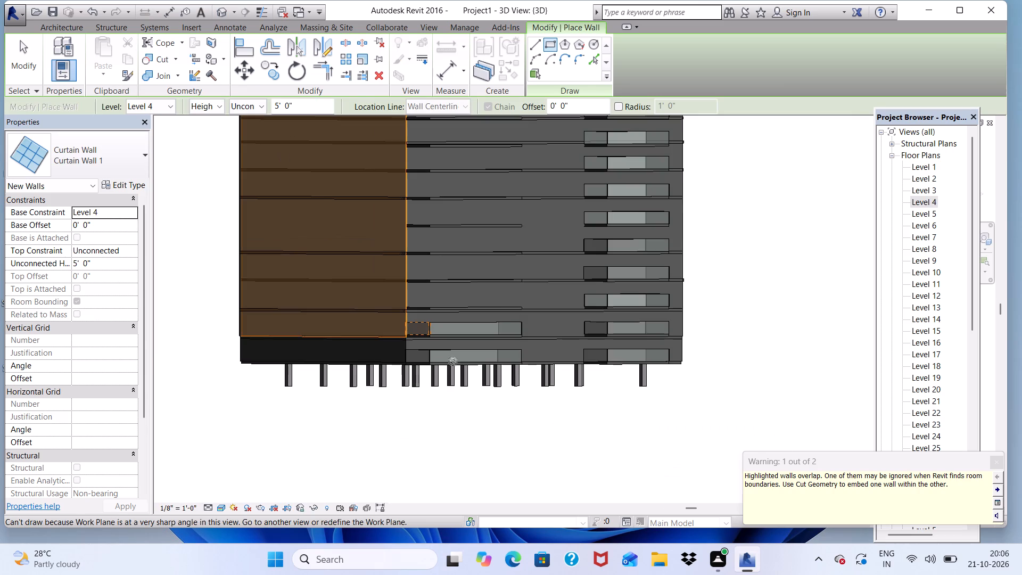
left_click(238, 390)
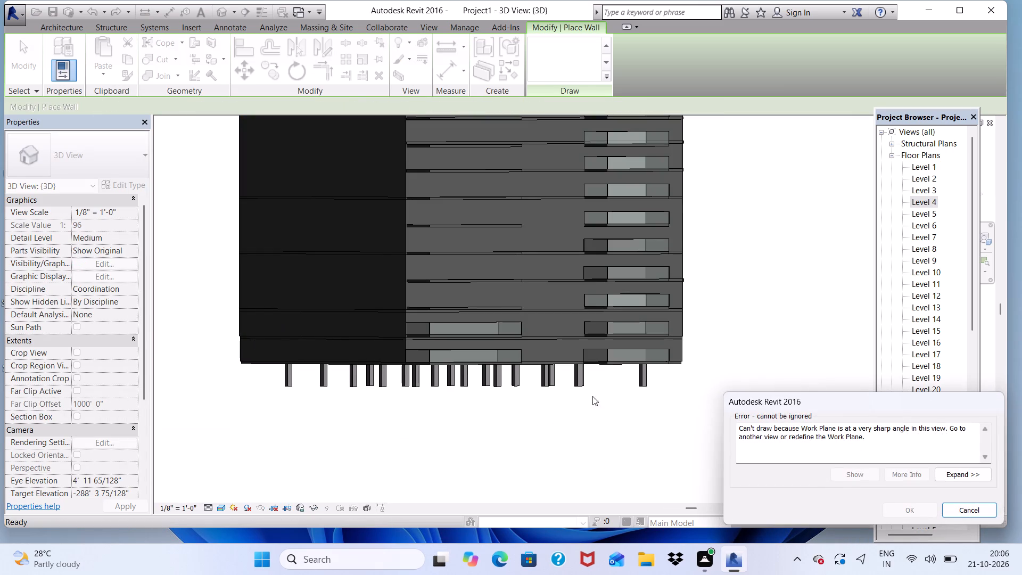
left_click(984, 506)
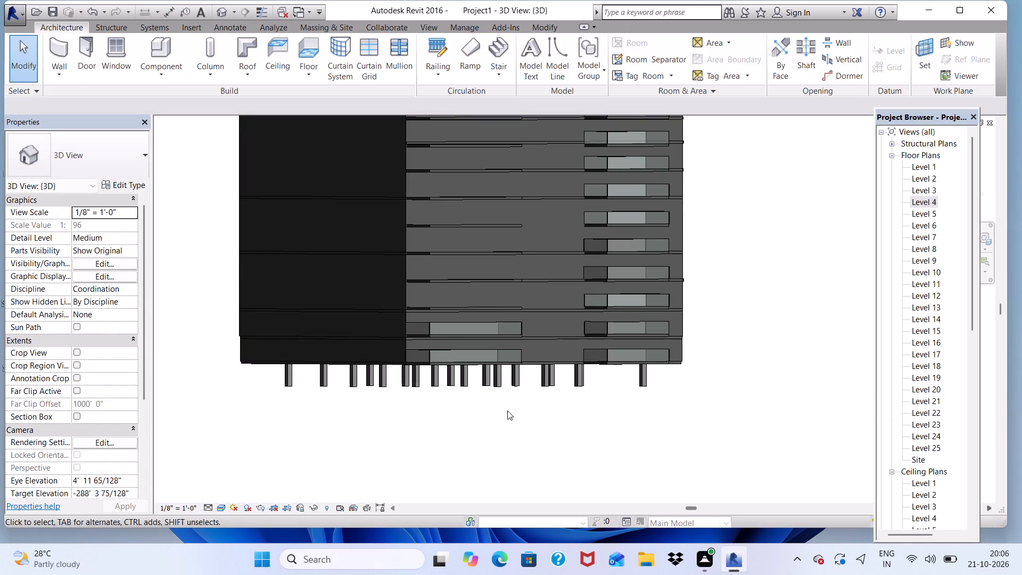
scroll(270, 365, "down", 2)
scroll(318, 383, "up", 2, "shift")
middle_click_drag(318, 383, 308, 412, "shift")
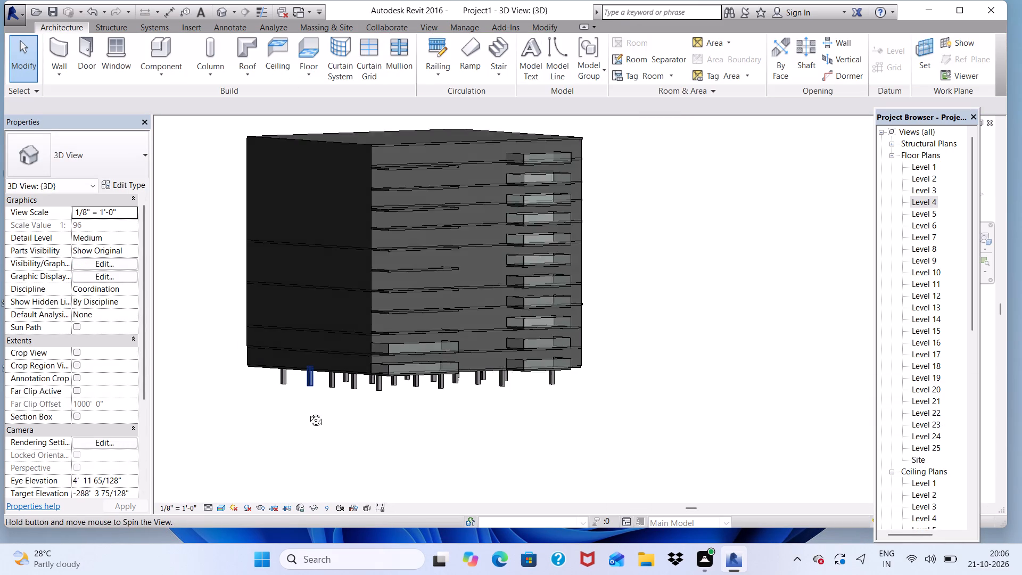
middle_click_drag(308, 412, 220, 471, "shift")
scroll(253, 385, "up", 7)
scroll(355, 321, "up", 3)
scroll(338, 311, "down", 8)
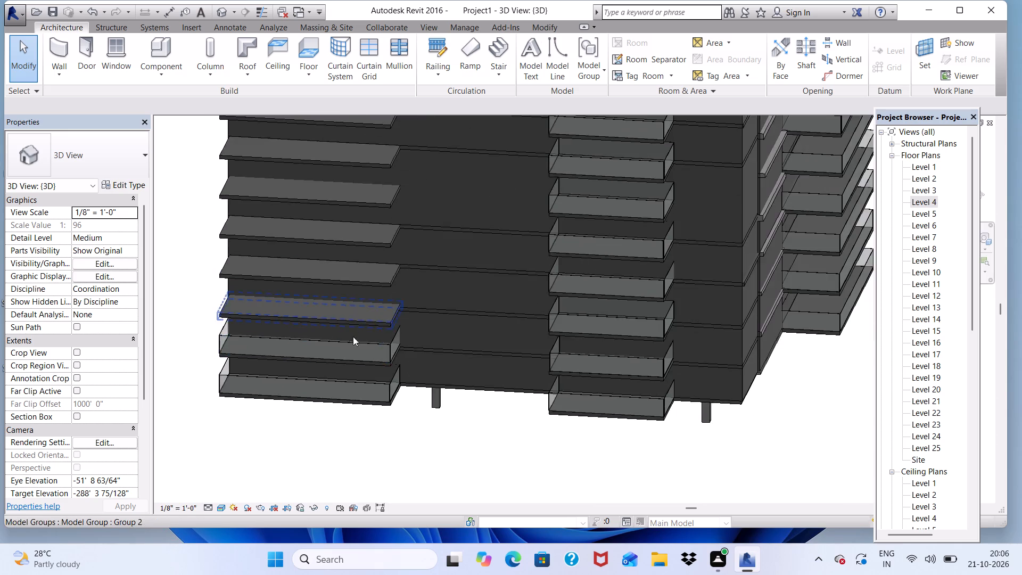
scroll(353, 336, "down", 2)
middle_click_drag(340, 383, 333, 309)
middle_click_drag(314, 387, 317, 318, "shift")
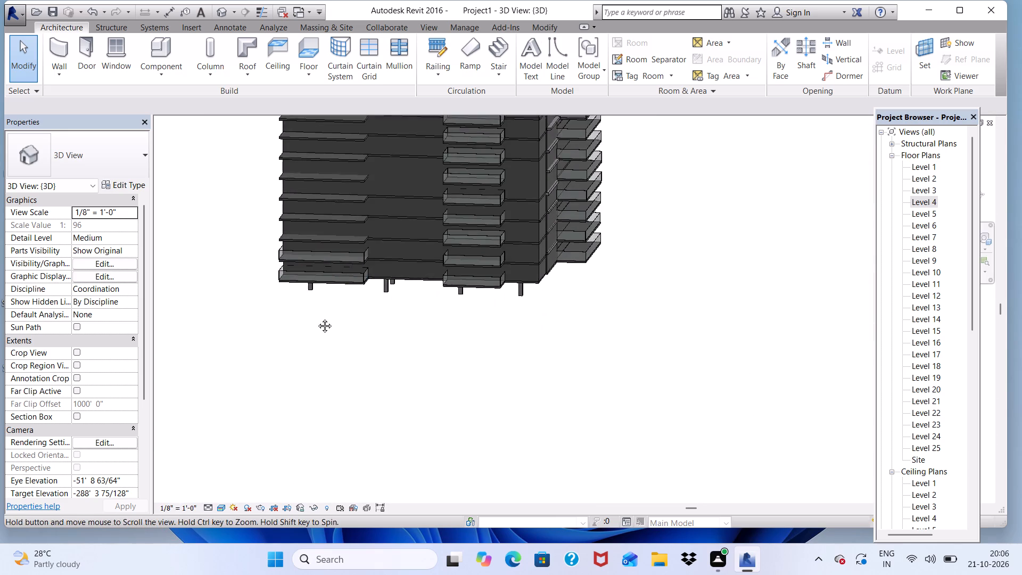
middle_click_drag(317, 318, 314, 269, "shift")
scroll(312, 265, "up", 1)
scroll(275, 296, "down", 5)
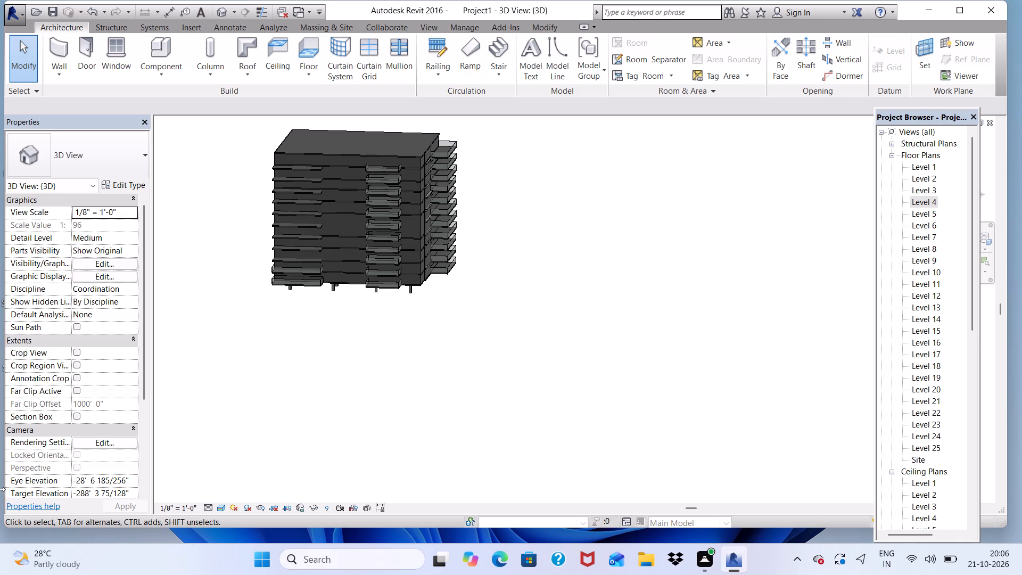
scroll(22, 502, "up", 3)
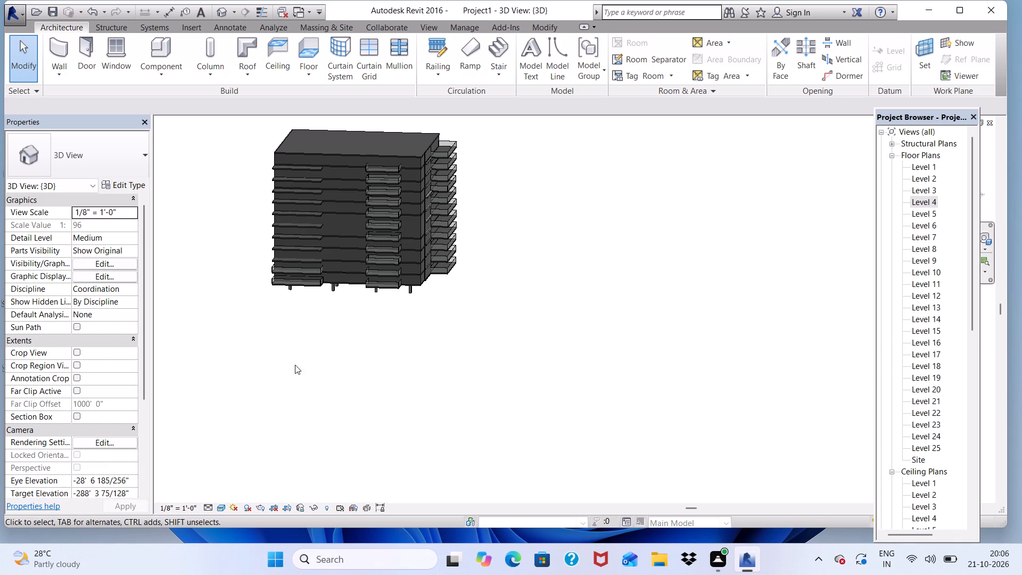
scroll(183, 284, "up", 2)
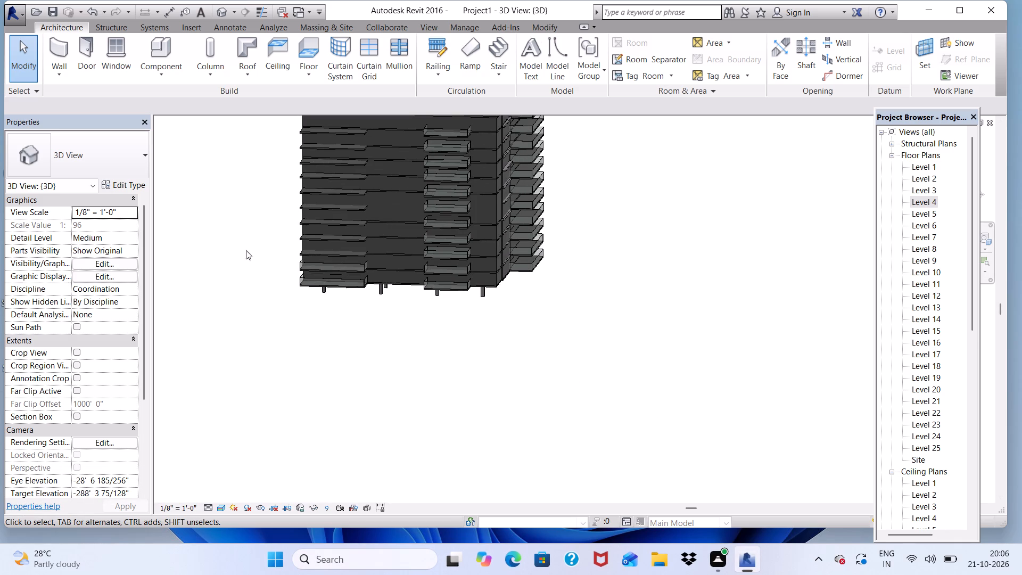
Delete the inner curtain wall segment that runs along the tower's west face on the lowest northwest balcony.
middle_click_drag(248, 249, 290, 292, "shift")
middle_click_drag(305, 352, 428, 394, "shift")
scroll(477, 362, "up", 5)
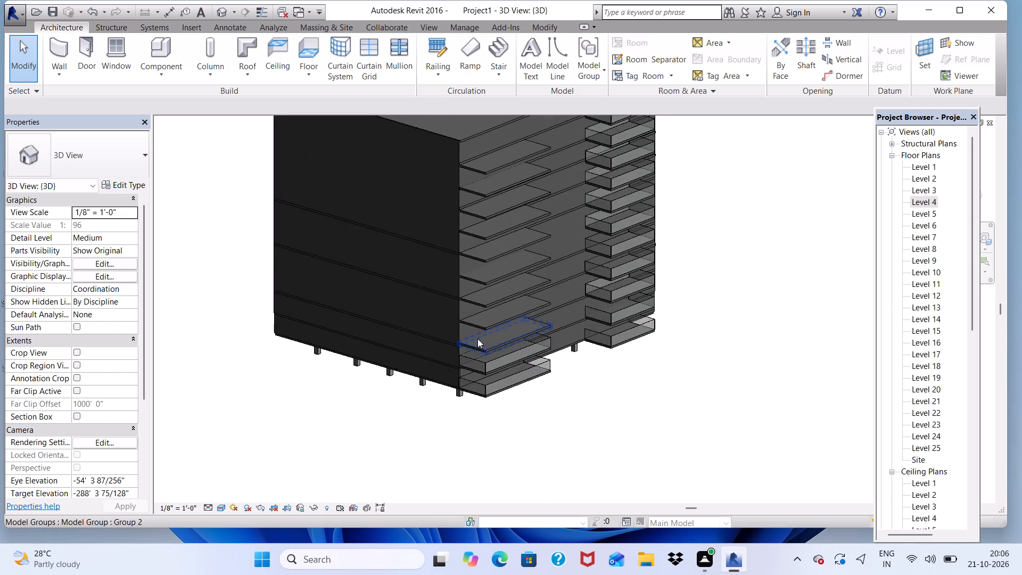
scroll(477, 339, "up", 9)
scroll(444, 344, "down", 1)
middle_click_drag(441, 365, 376, 277)
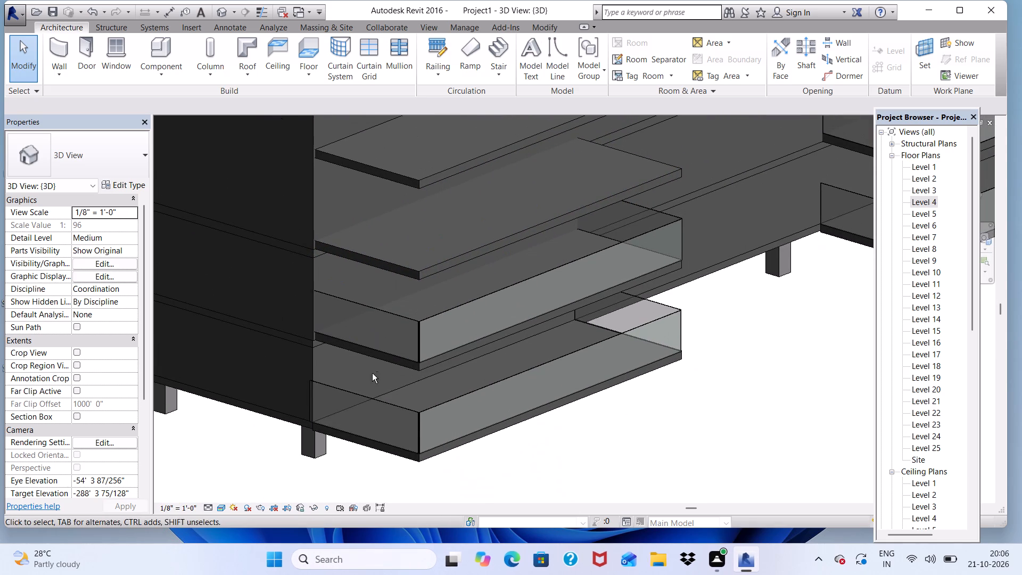
scroll(372, 373, "up", 5, "shift")
left_click(345, 367)
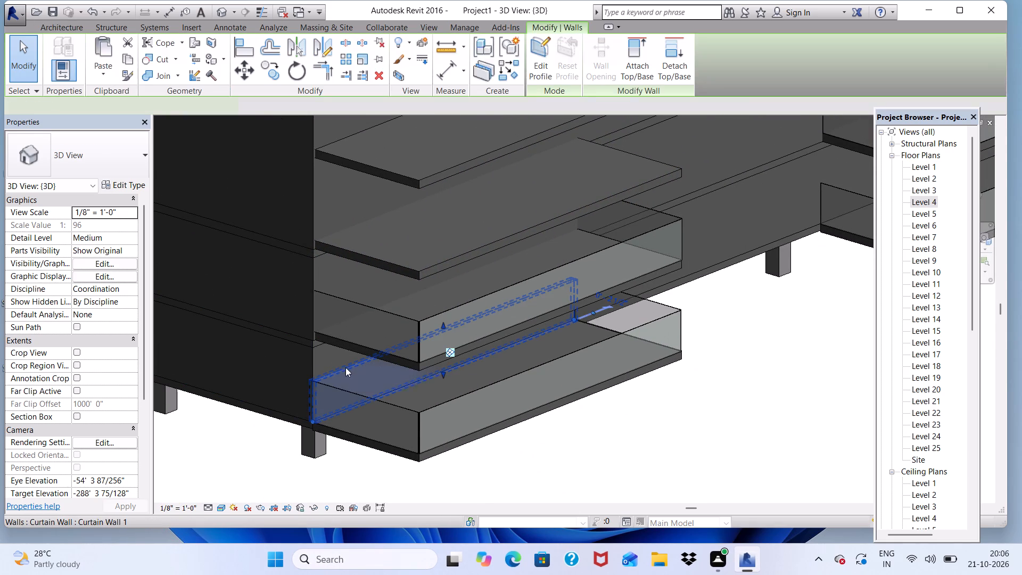
key("Delete")
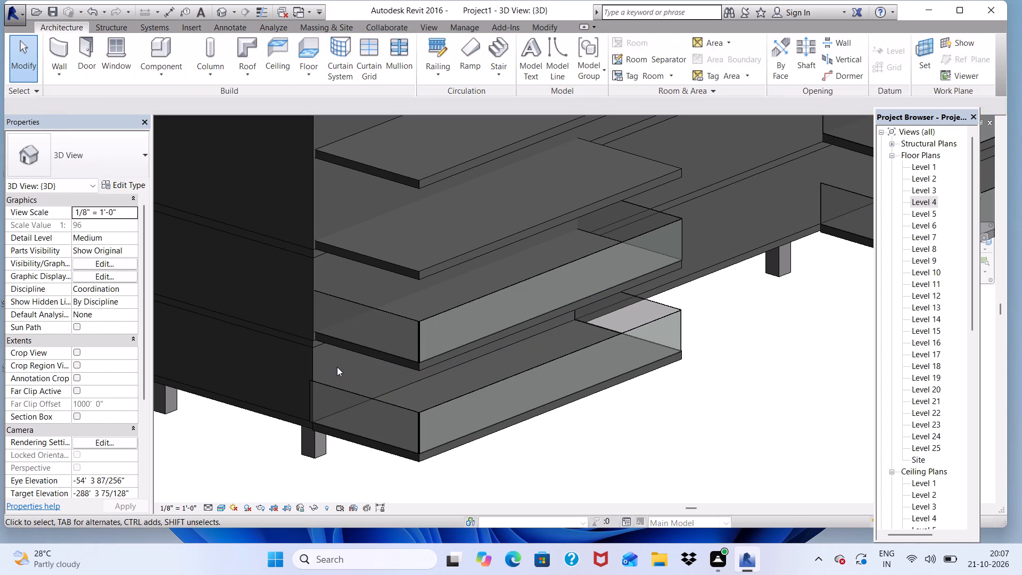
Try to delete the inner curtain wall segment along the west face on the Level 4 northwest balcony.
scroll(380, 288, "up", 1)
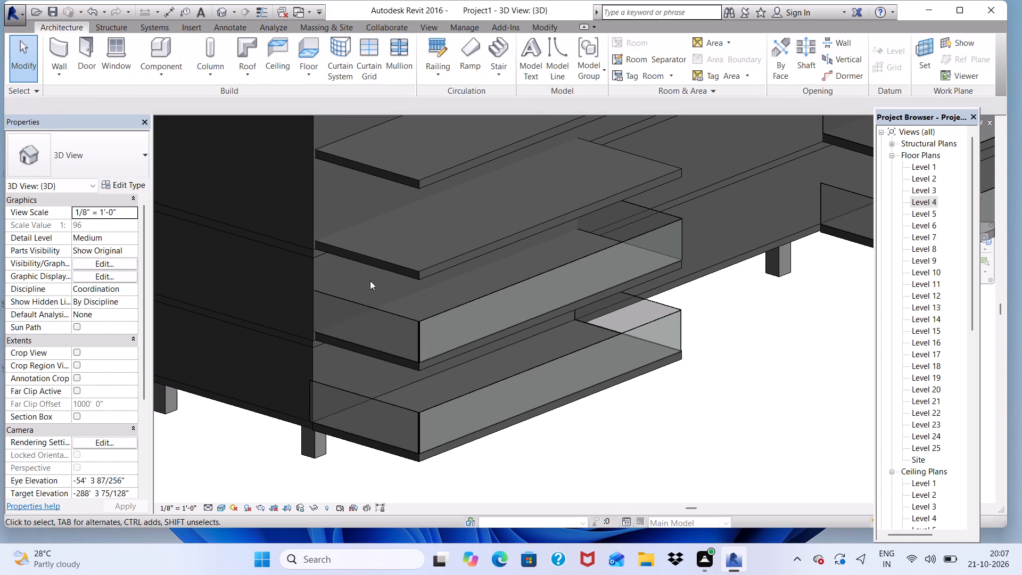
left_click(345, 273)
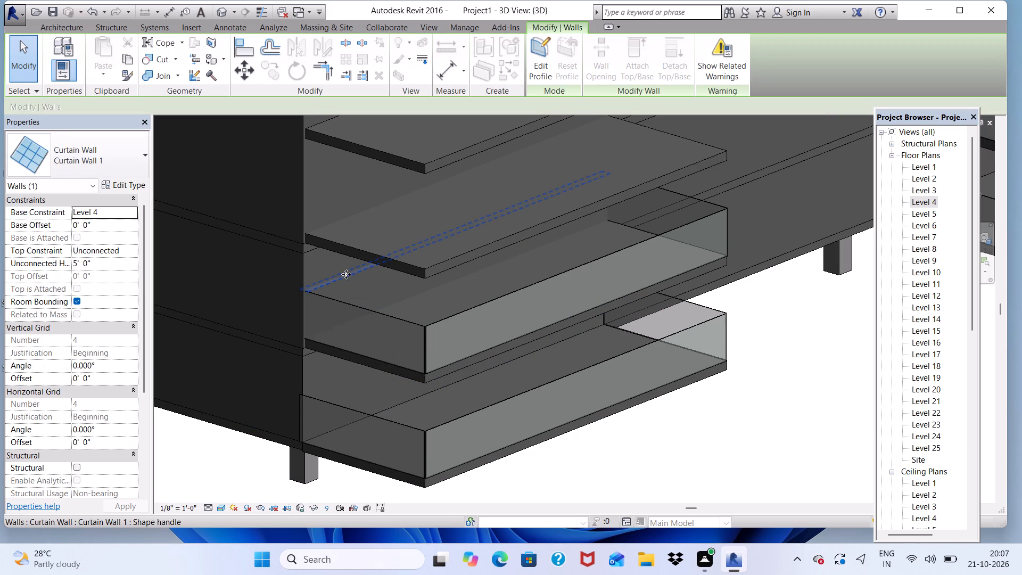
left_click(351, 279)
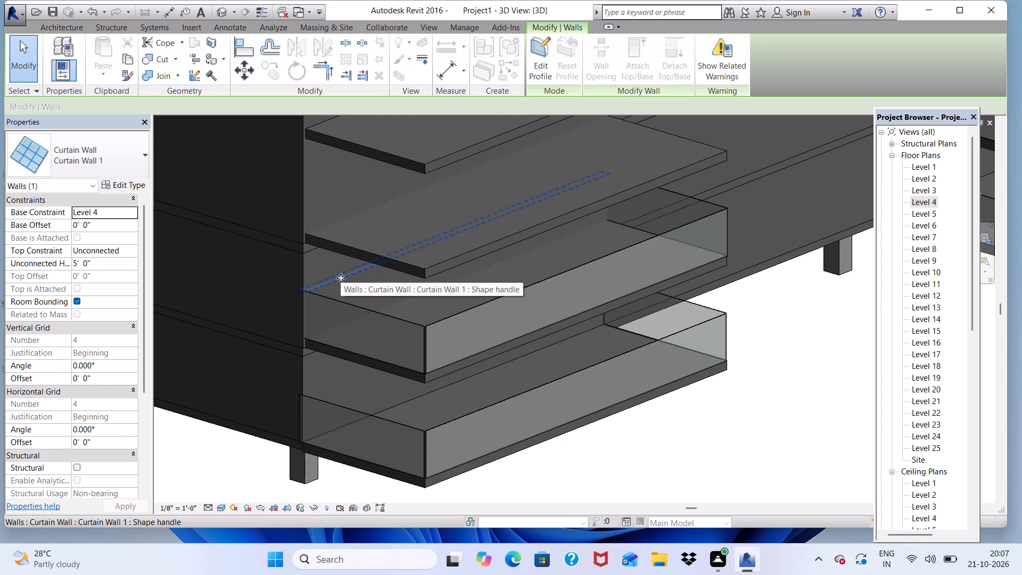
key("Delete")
Examine the two railed northwest balconies and the slabs above them in 3D, from below and facing the west side.
scroll(407, 380, "down", 5)
scroll(491, 318, "down", 5)
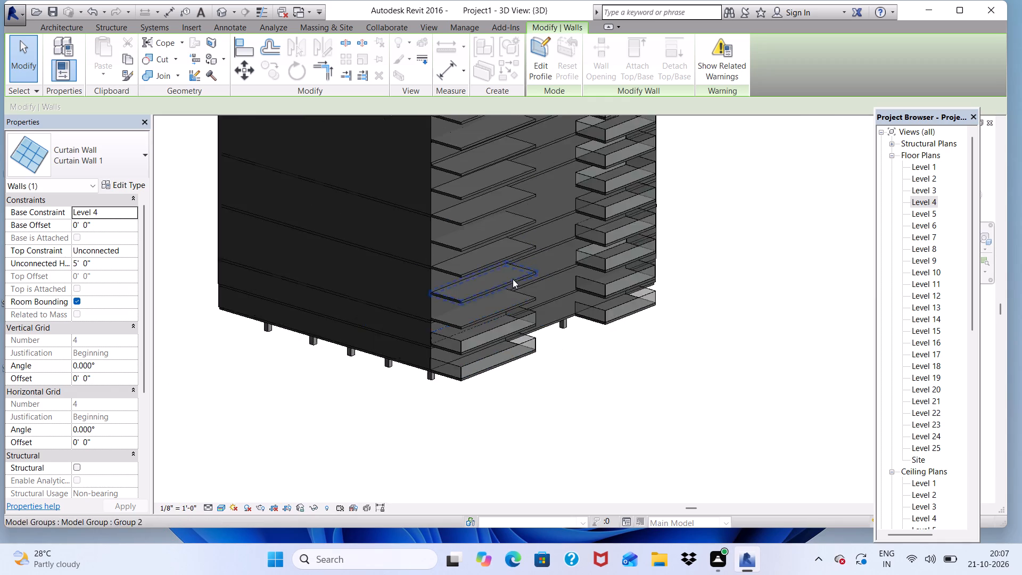
scroll(513, 279, "down", 6)
scroll(438, 293, "down", 1)
middle_click_drag(410, 360, 342, 180, "shift")
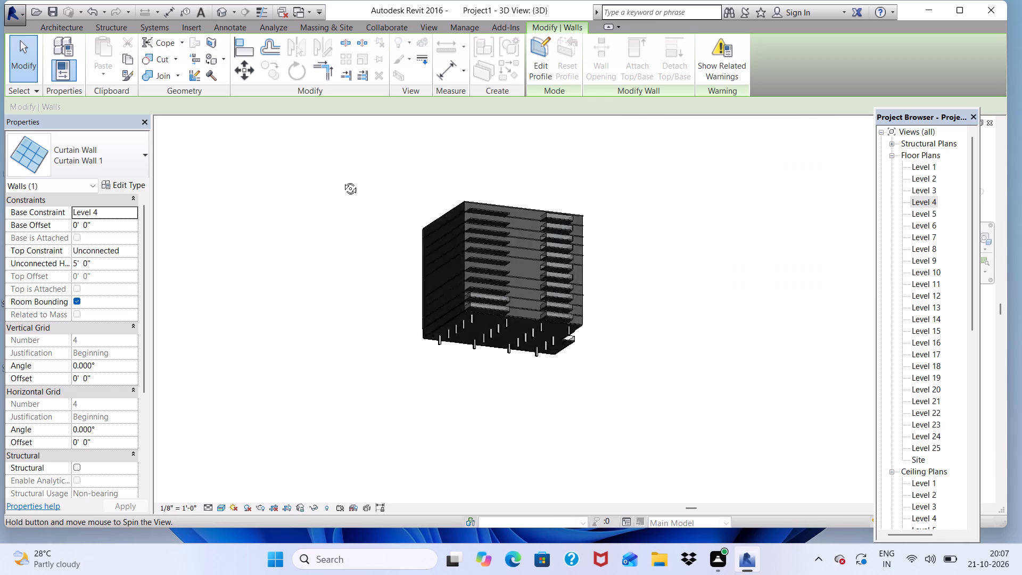
middle_click_drag(342, 180, 279, 257, "shift")
scroll(502, 191, "up", 11, "shift")
scroll(477, 156, "down", 4)
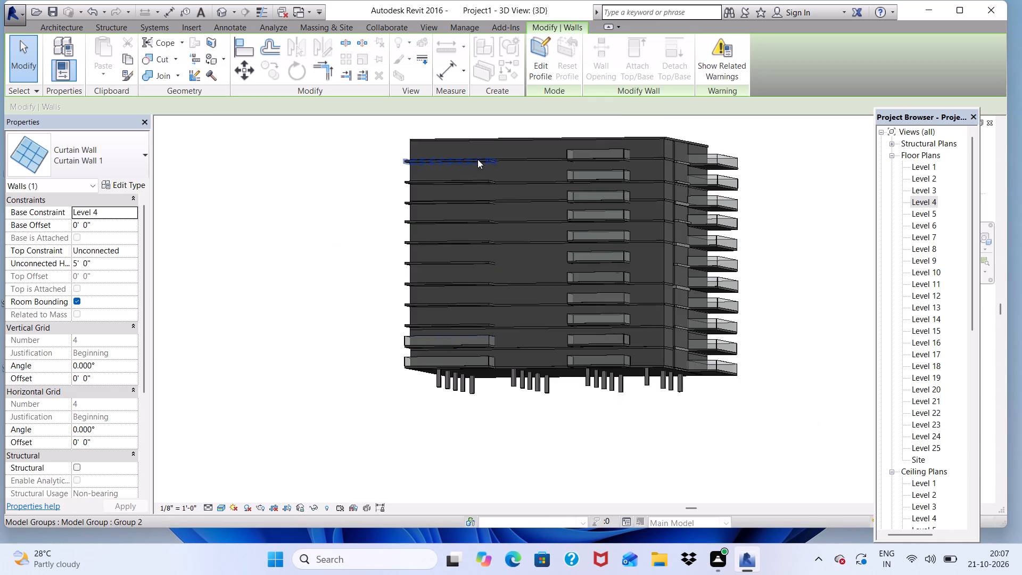
scroll(477, 159, "down", 6)
scroll(469, 213, "up", 5)
scroll(469, 204, "down", 2)
scroll(454, 316, "up", 4)
scroll(464, 250, "up", 3)
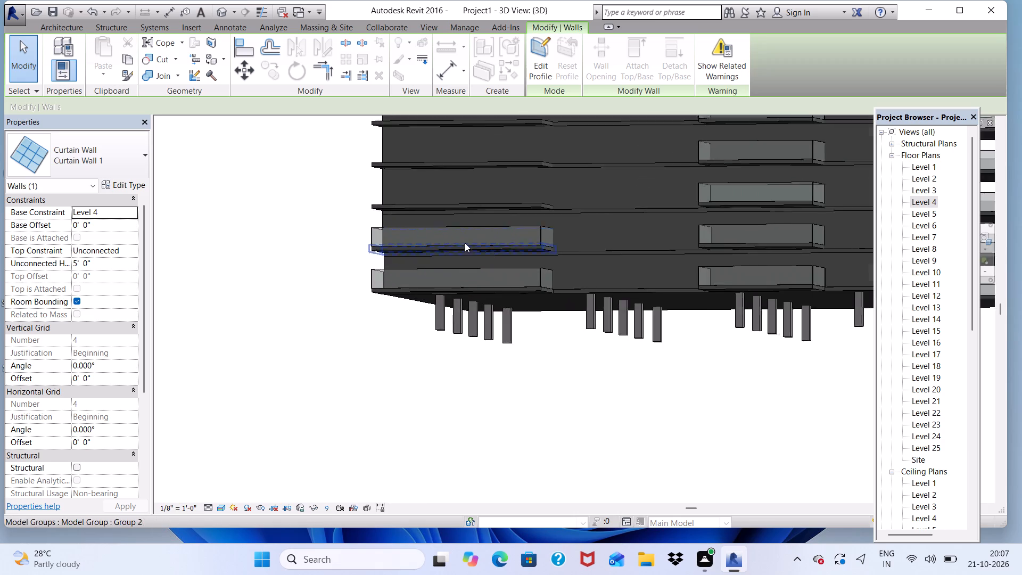
scroll(468, 207, "down", 4)
scroll(467, 208, "up", 2)
middle_click_drag(448, 220, 448, 283)
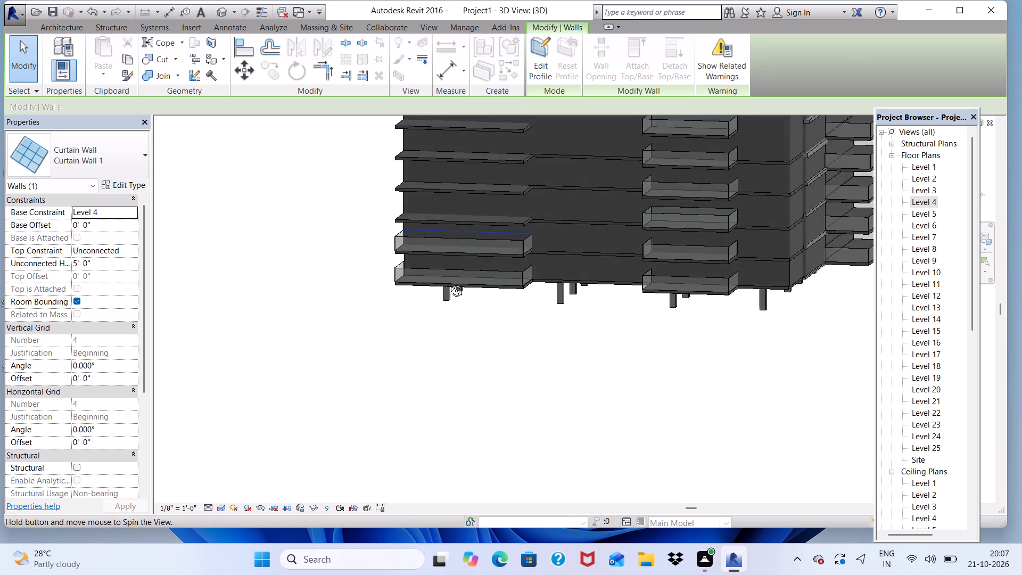
middle_click_drag(448, 283, 447, 291)
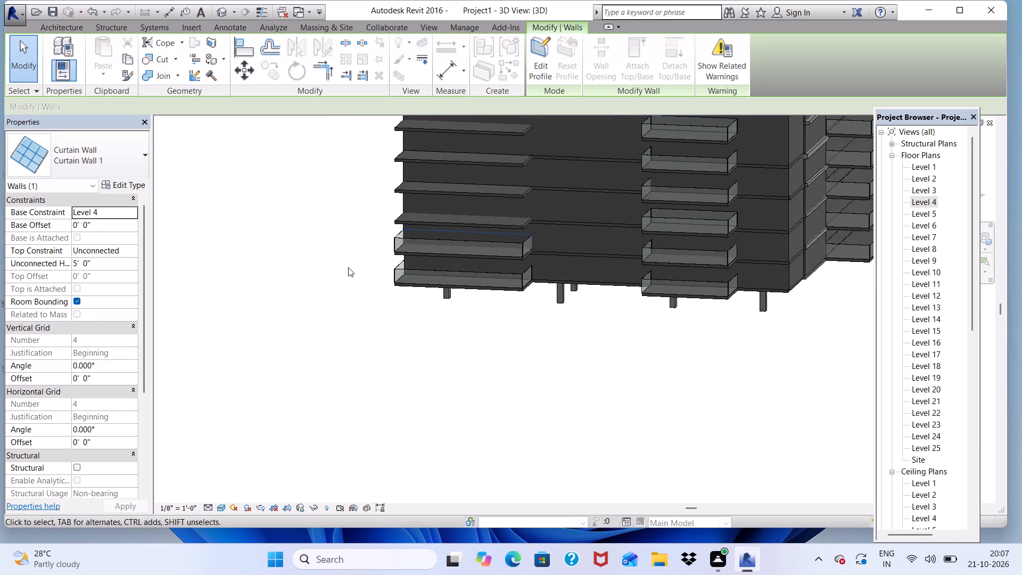
scroll(10, 78, "up", 1)
scroll(112, 190, "down", 2)
scroll(260, 187, "up", 1)
scroll(200, 239, "down", 1)
scroll(128, 227, "down", 1)
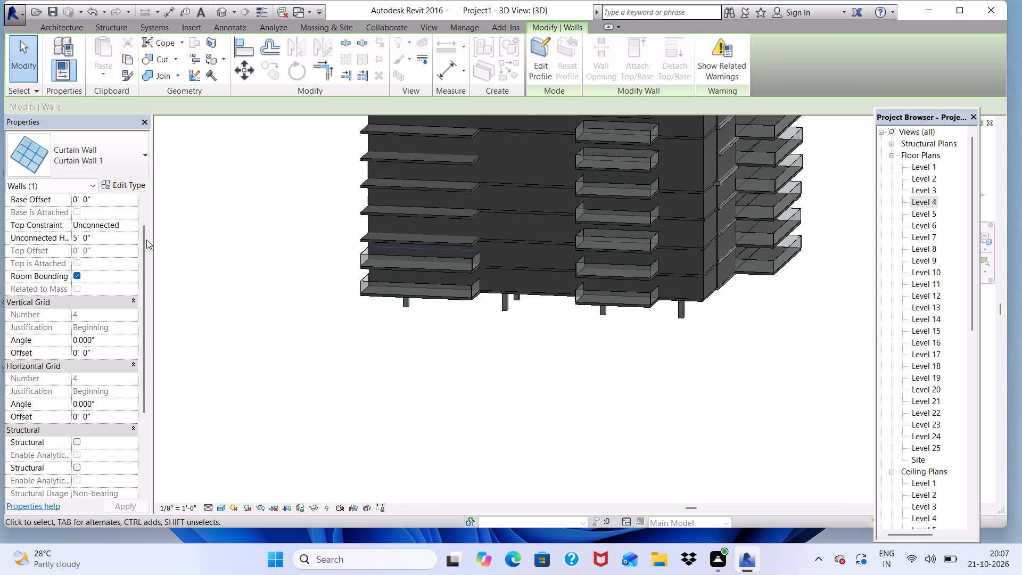
scroll(253, 233, "down", 1)
scroll(347, 245, "down", 7)
scroll(367, 260, "up", 10)
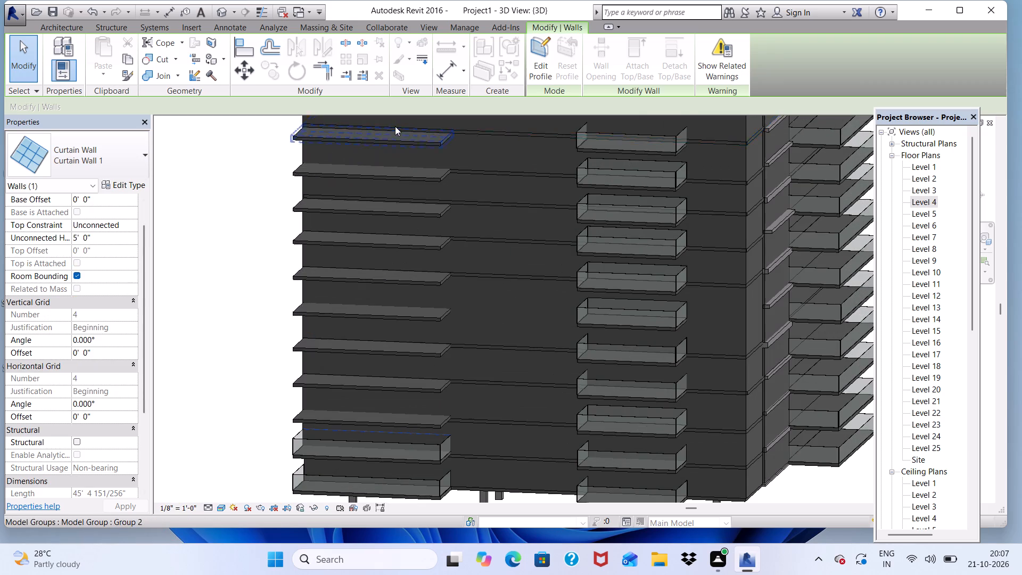
scroll(358, 182, "down", 1)
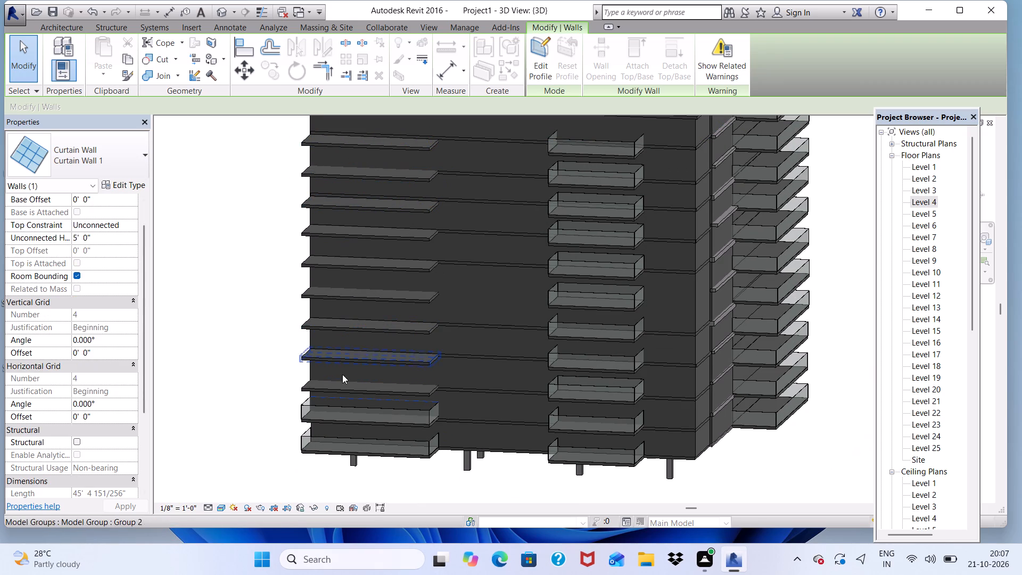
scroll(365, 407, "up", 3)
middle_click_drag(349, 398, 348, 345)
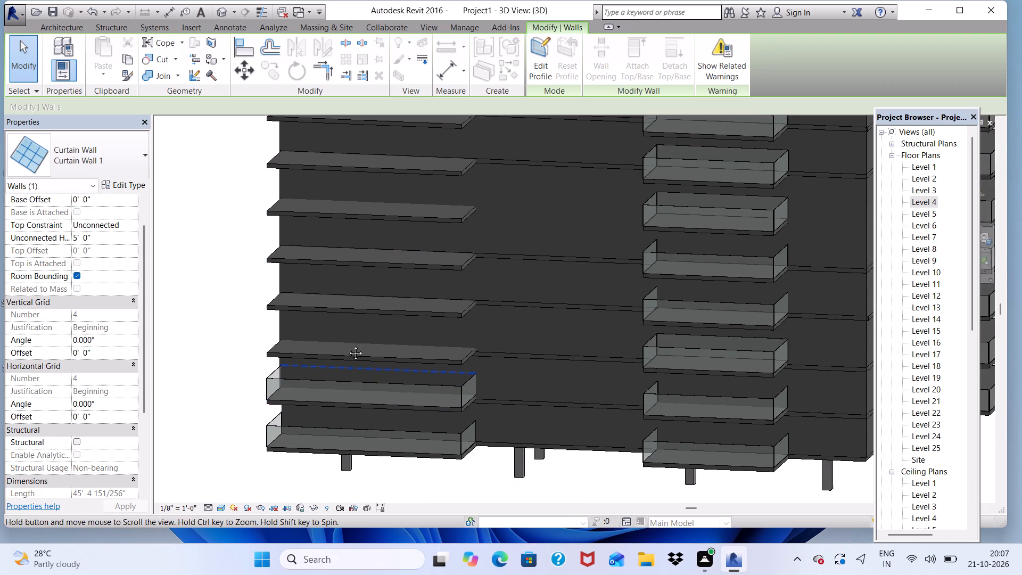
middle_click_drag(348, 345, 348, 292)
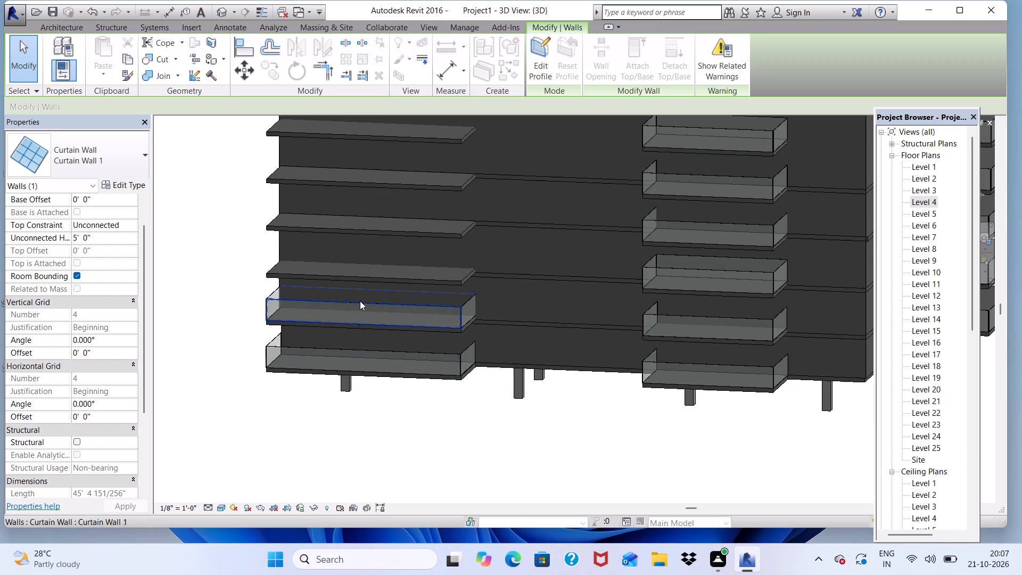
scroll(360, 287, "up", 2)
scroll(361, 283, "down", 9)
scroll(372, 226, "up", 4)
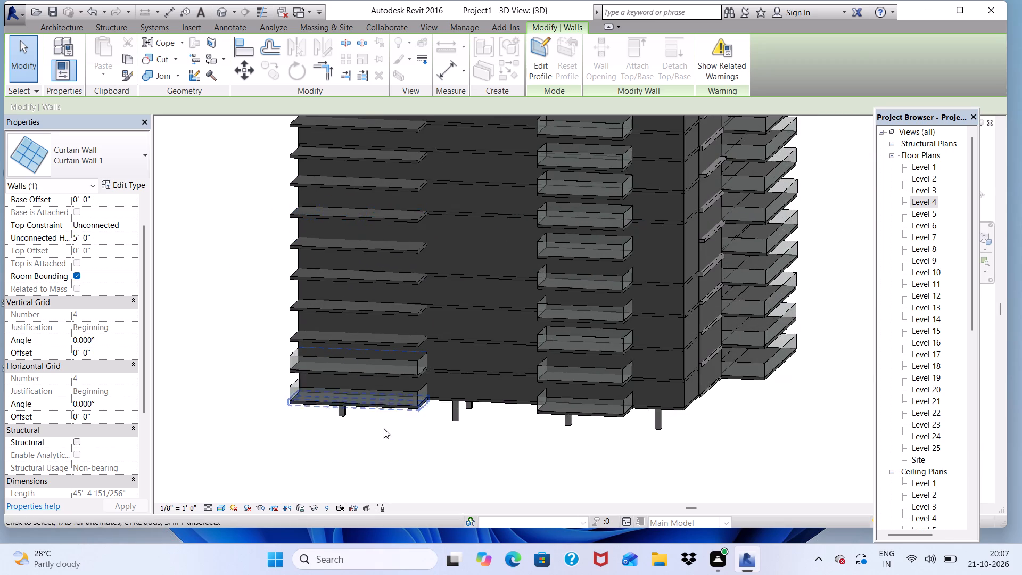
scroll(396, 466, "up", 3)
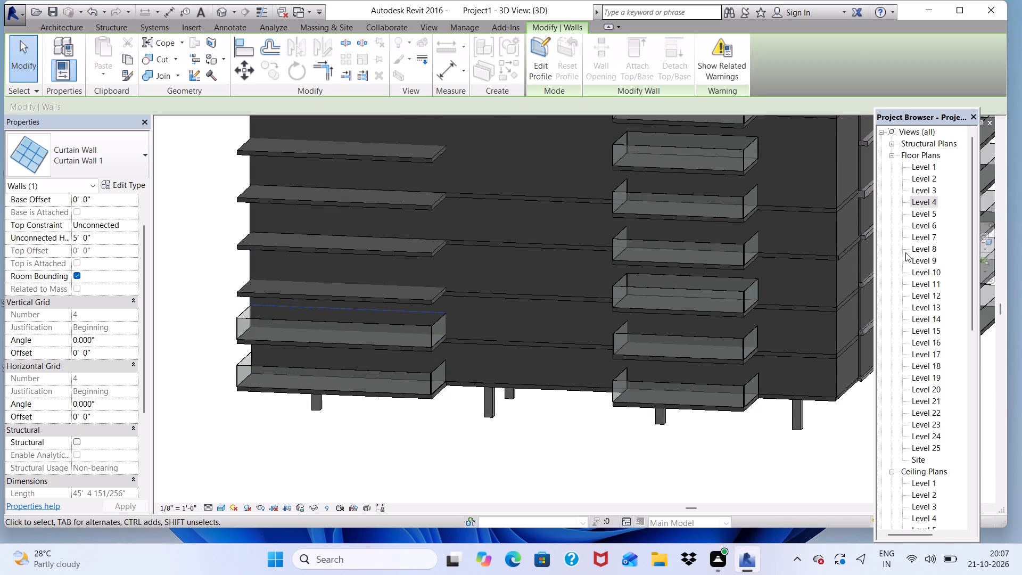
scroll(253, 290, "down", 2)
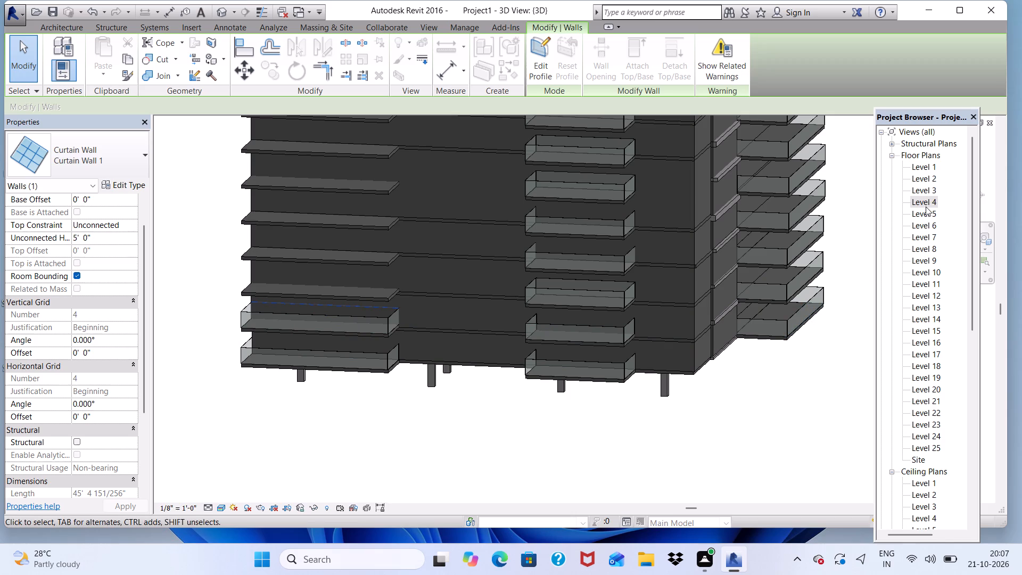
On Level 6, draw a rectangular 5' high curtain wall railing around the northwest balcony slab, about 15'-6" by 45'-4 1/2".
double_click(932, 227)
scroll(455, 574, "down", 4)
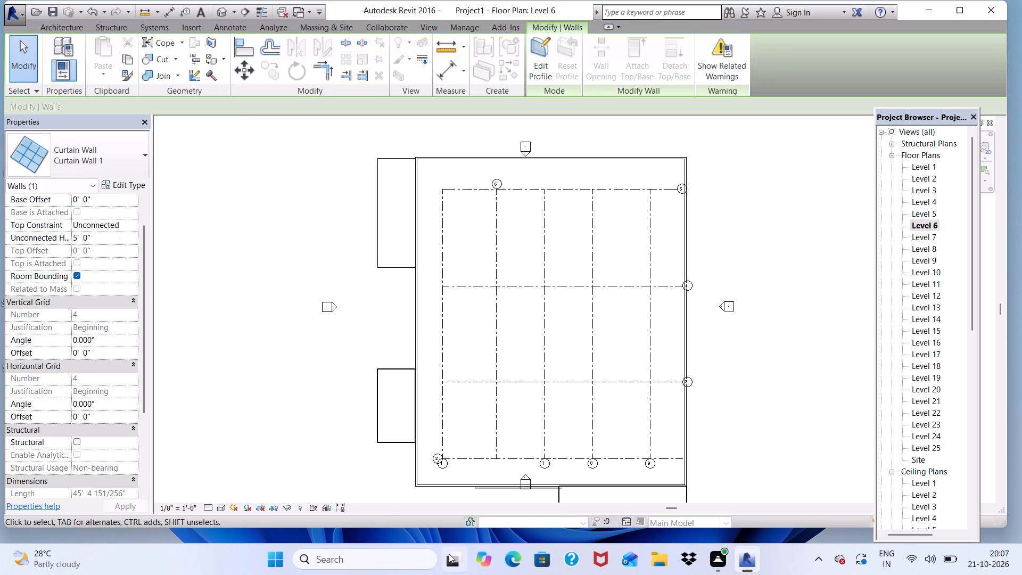
scroll(449, 554, "down", 4)
scroll(268, 381, "up", 1)
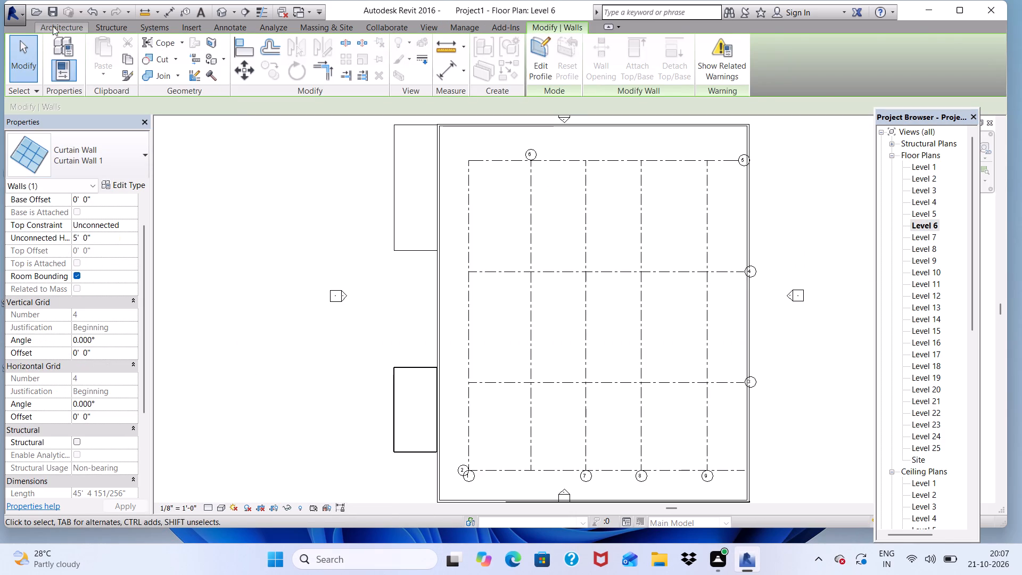
left_click(53, 26)
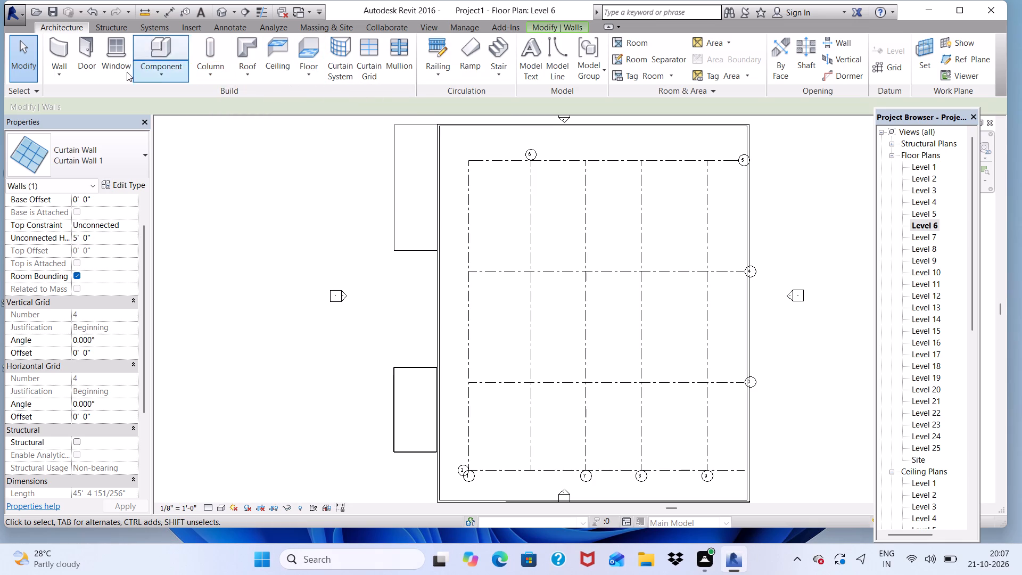
left_click(66, 41)
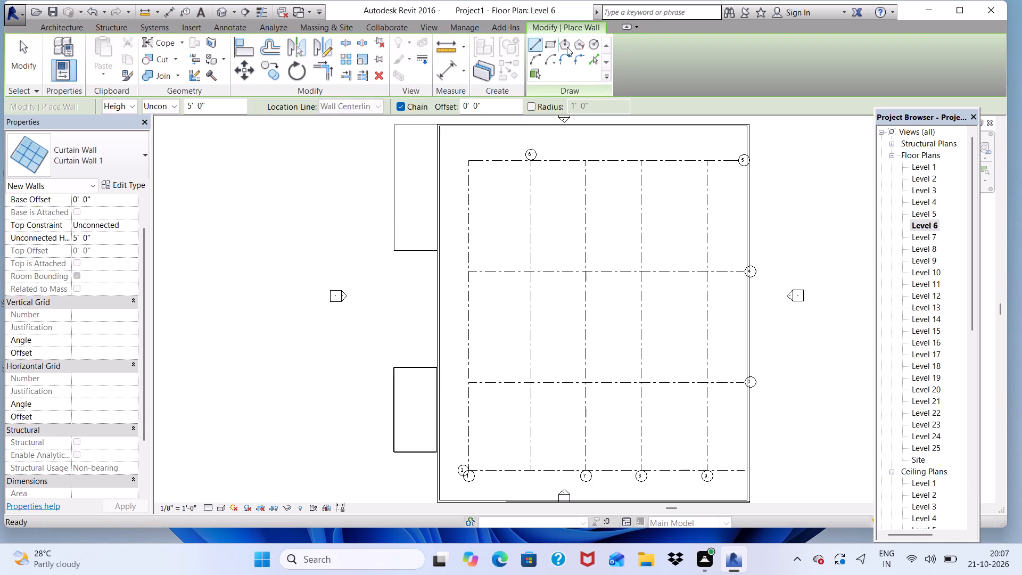
left_click(549, 45)
scroll(463, 274, "down", 1)
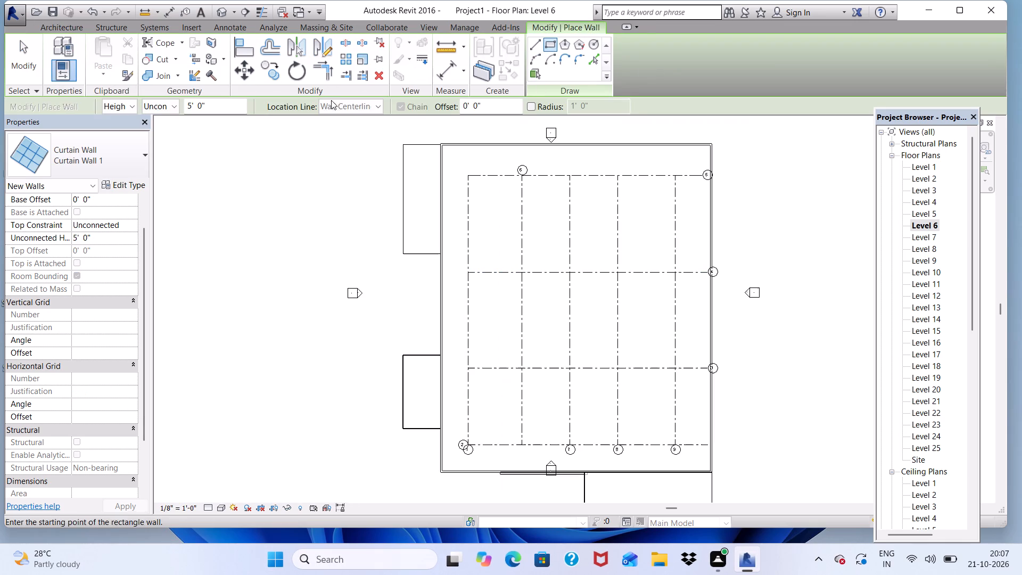
scroll(332, 85, "up", 3)
scroll(395, 141, "up", 13)
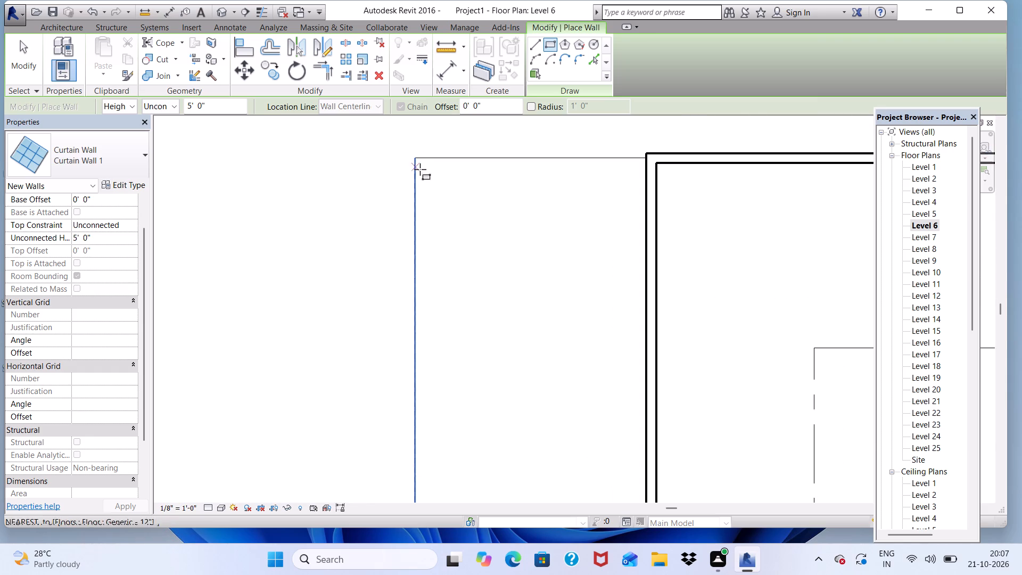
scroll(420, 169, "up", 5)
left_click(411, 158)
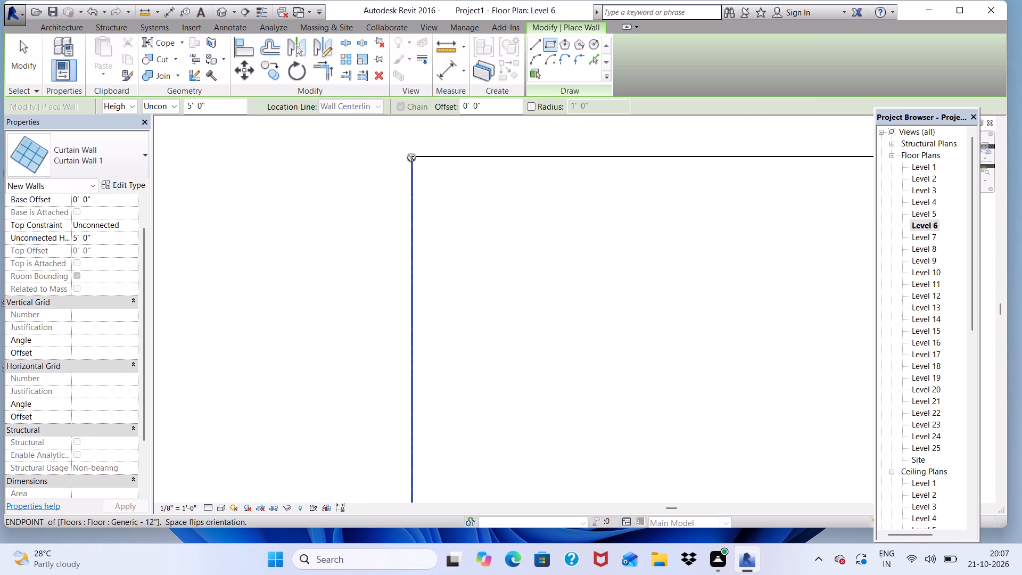
scroll(531, 162, "down", 4)
scroll(572, 143, "down", 9)
scroll(654, 351, "up", 1)
scroll(636, 336, "down", 5)
scroll(616, 419, "up", 4)
scroll(689, 375, "up", 9)
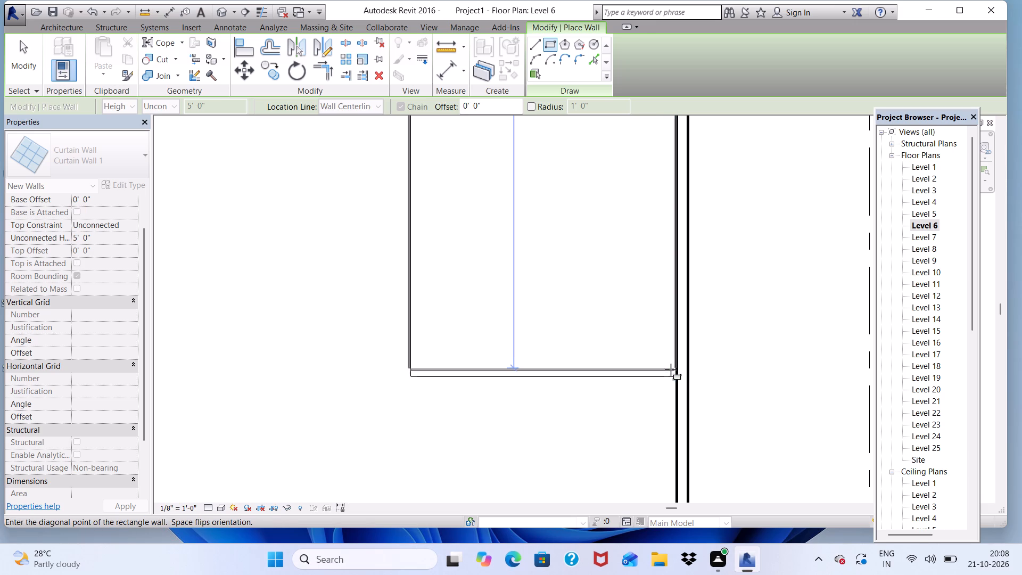
left_click(669, 374)
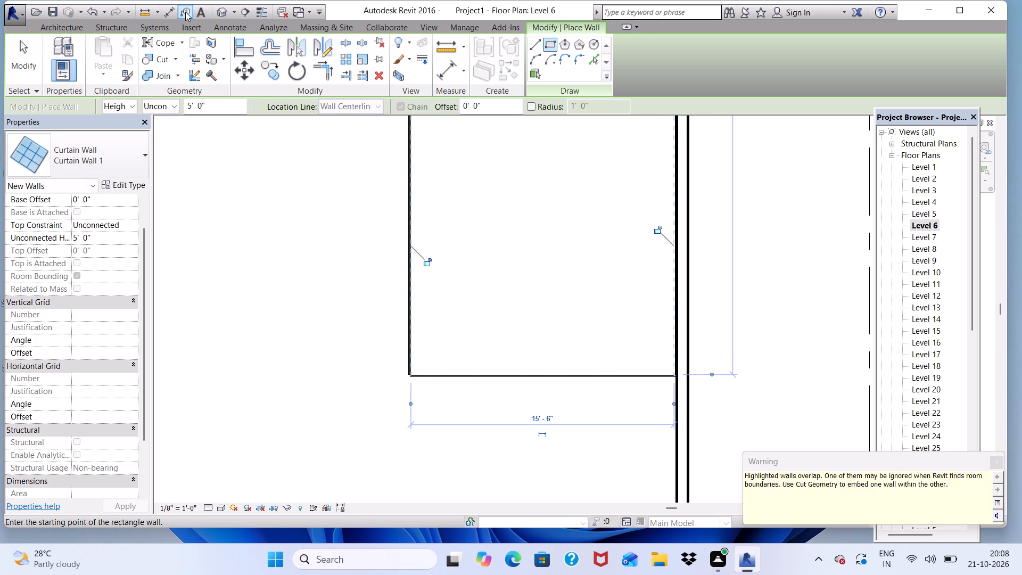
Dismiss the save reminder without saving and, in 3D, delete the Level 6 northwest balcony's inner curtain wall segment along the west face.
left_click(219, 10)
scroll(416, 340, "down", 2)
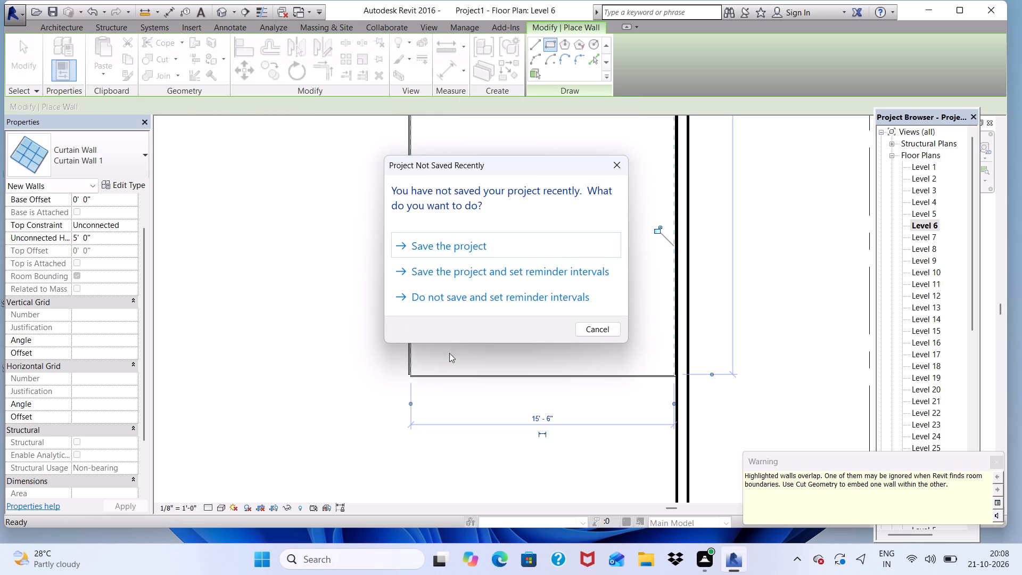
scroll(449, 353, "down", 1)
left_click(592, 332)
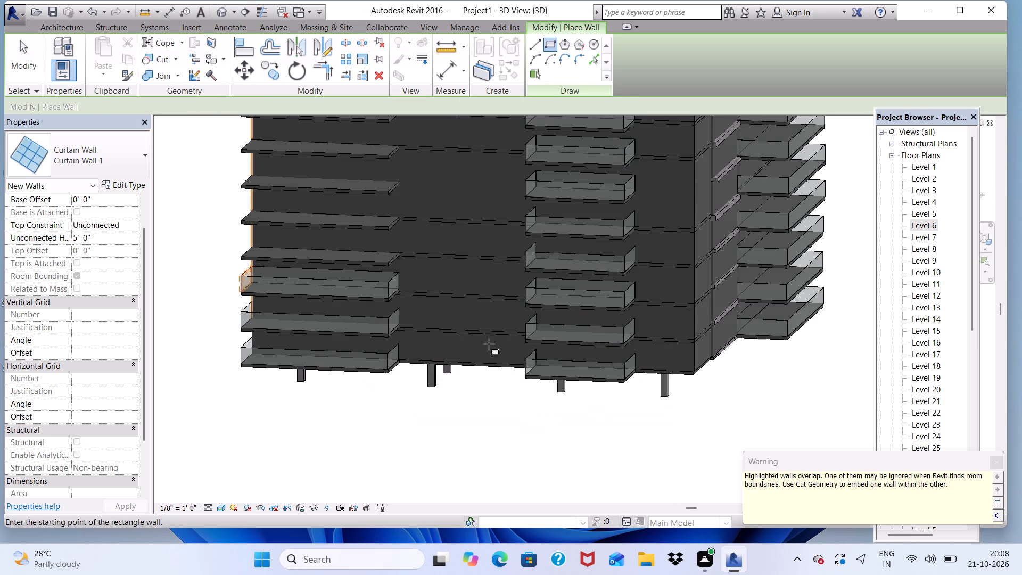
scroll(481, 343, "down", 4)
scroll(393, 298, "up", 4)
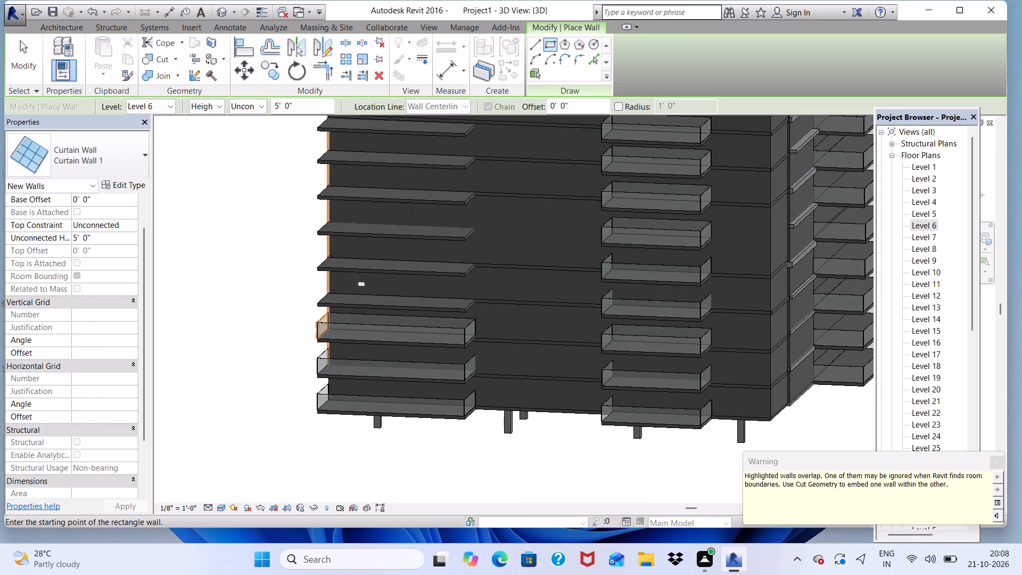
key("Escape")
scroll(375, 310, "up", 7)
left_click(362, 314)
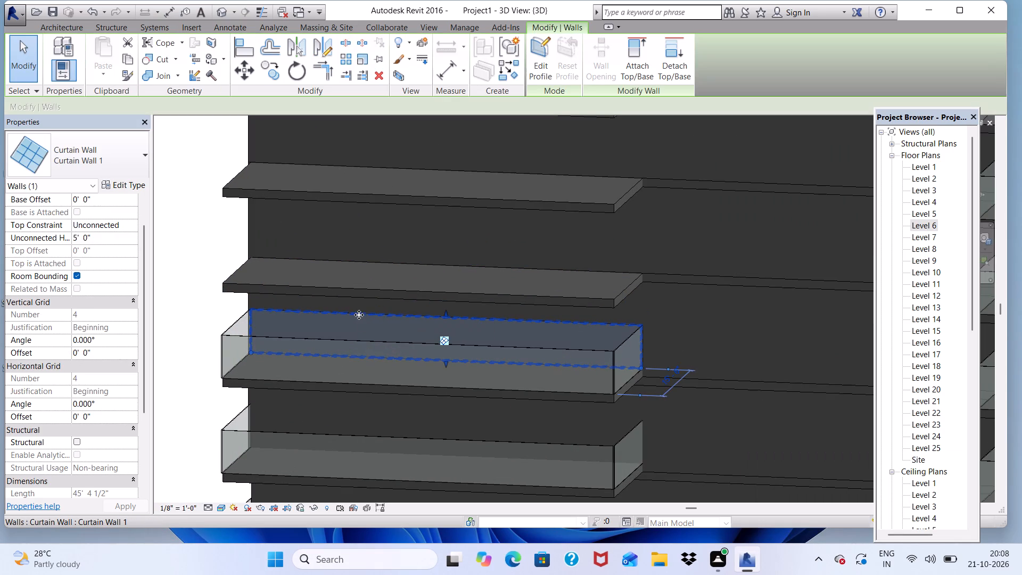
key("Delete")
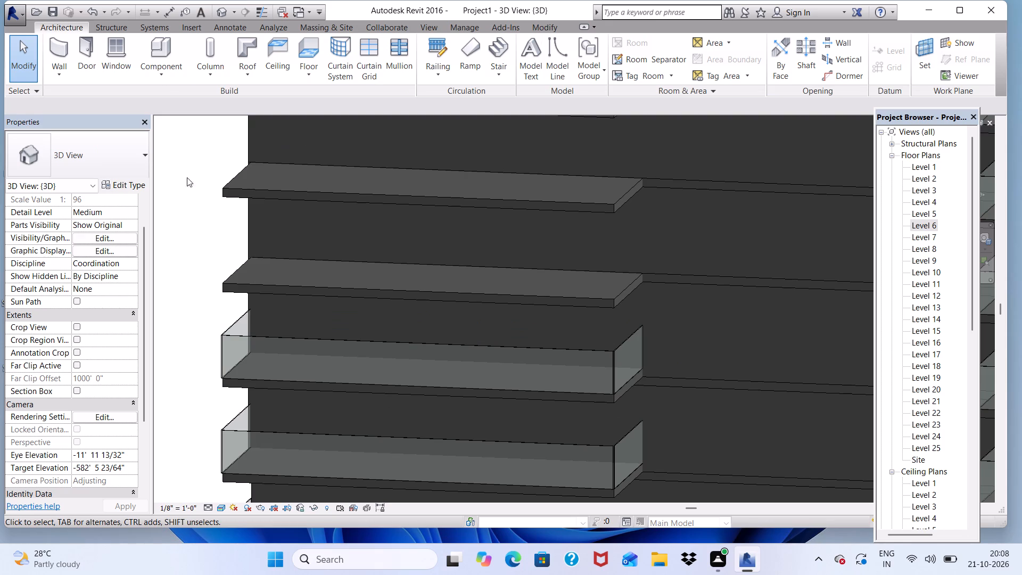
Examine the Level 6 northwest balcony railing and the stack above it in 3D, from around the tower's corner and facing the west side.
left_click(195, 245)
scroll(257, 315, "down", 10)
scroll(324, 332, "up", 5)
middle_click_drag(315, 323, 404, 308, "shift")
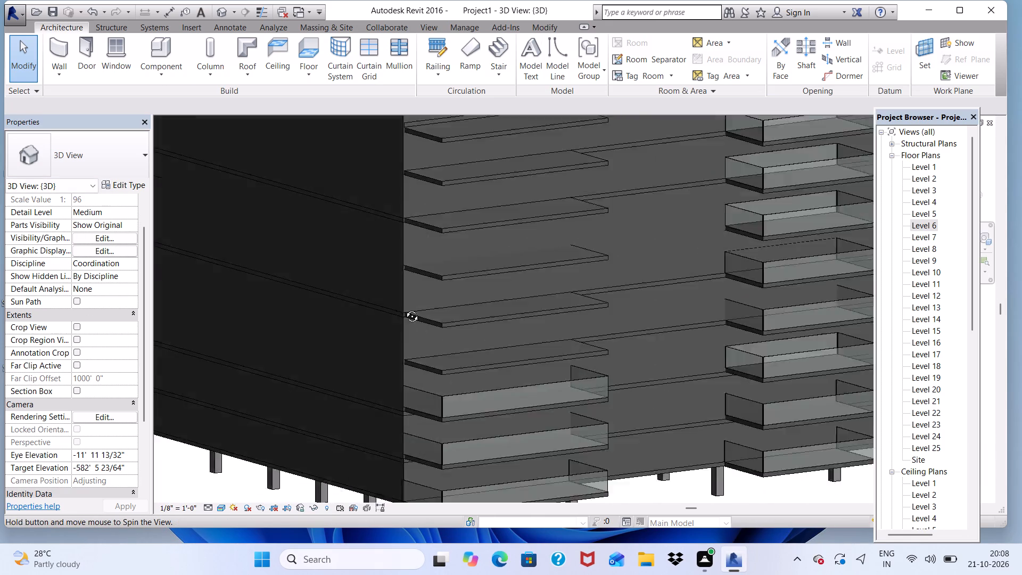
middle_click_drag(404, 308, 335, 323, "shift")
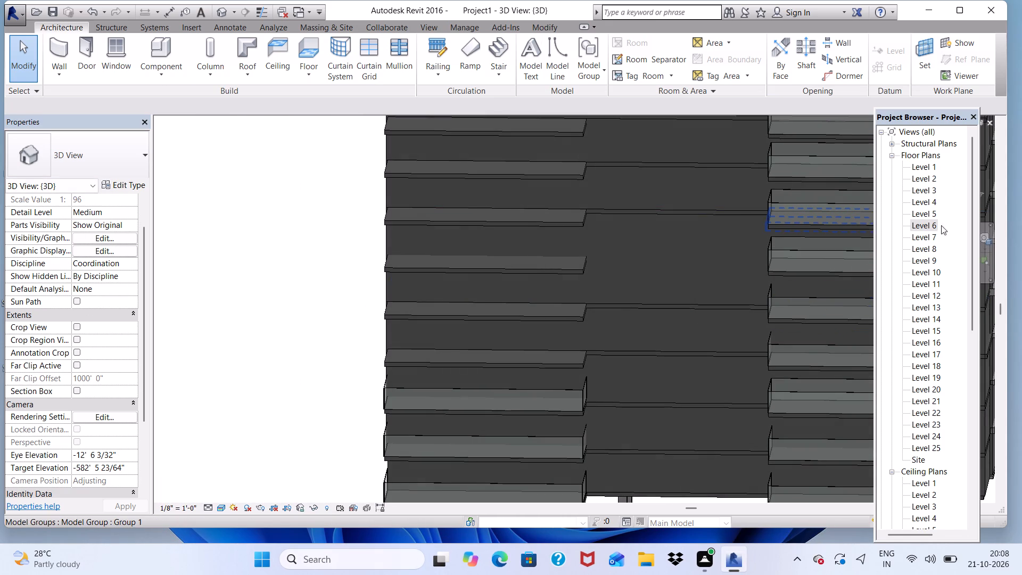
scroll(479, 336, "down", 3)
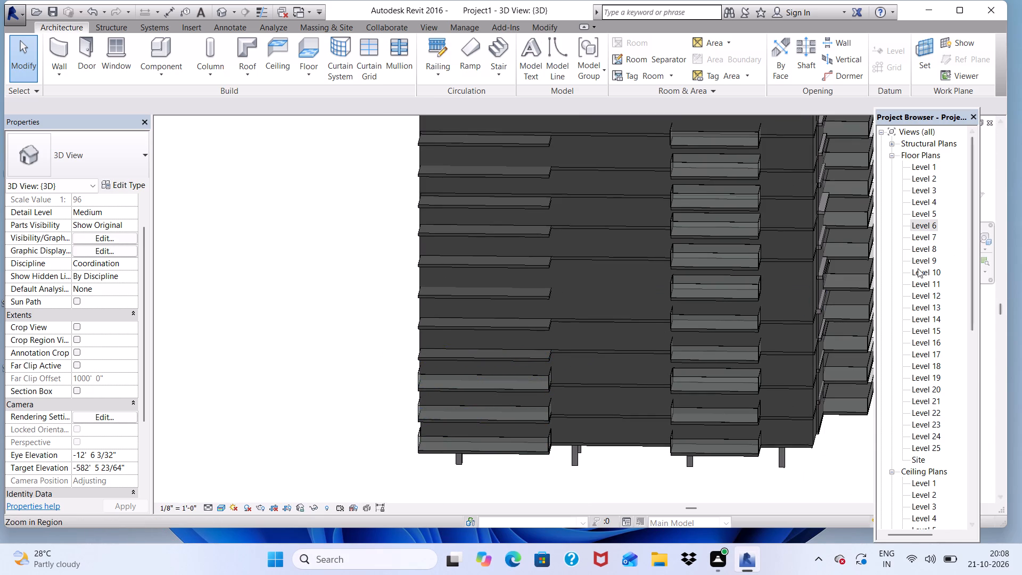
On Level 8, draw a rectangular 5' high curtain wall railing around the northwest balcony slab, about 45'-5" long.
double_click(924, 251)
scroll(563, 316, "down", 4)
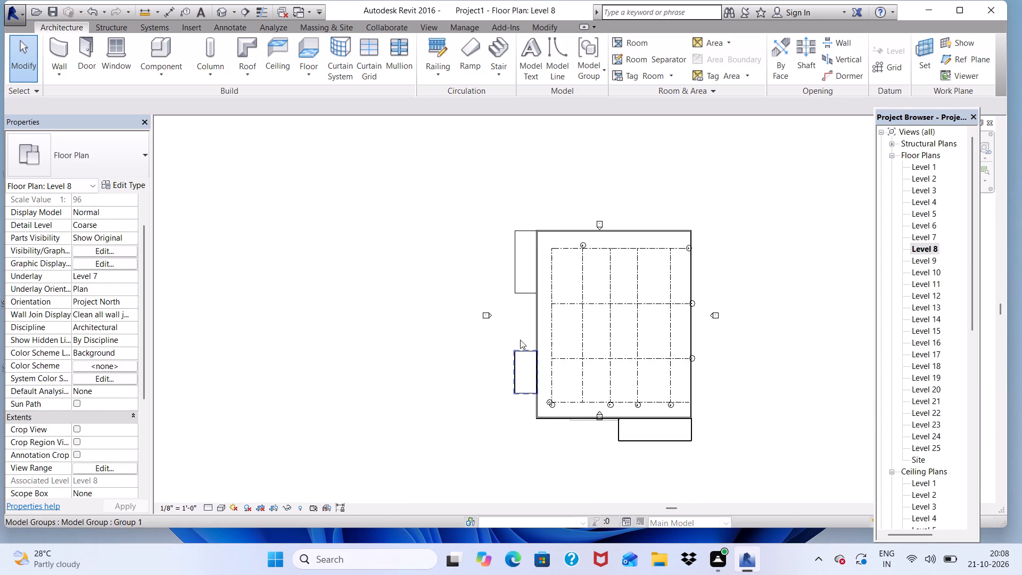
scroll(520, 340, "down", 3)
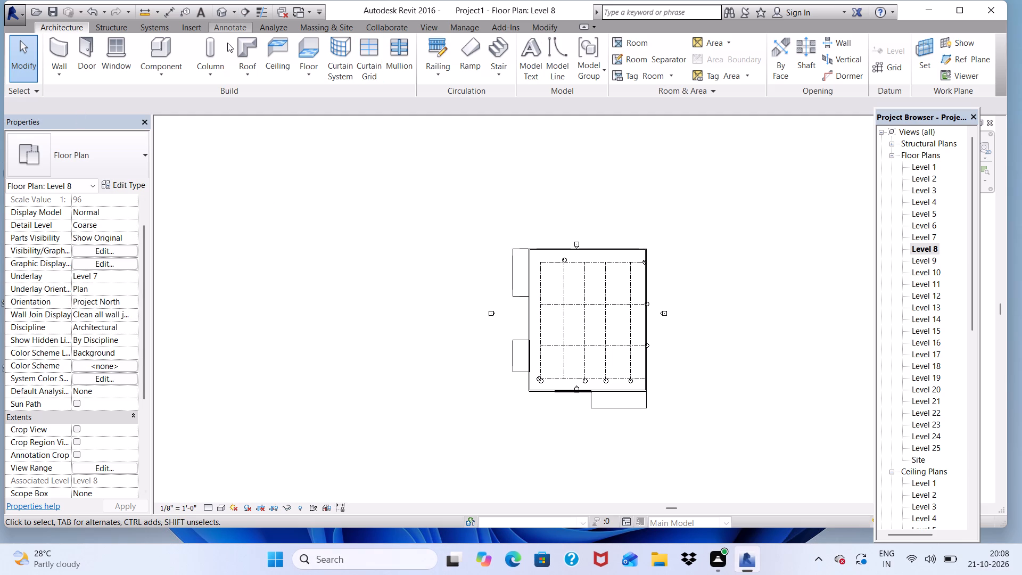
left_click(61, 48)
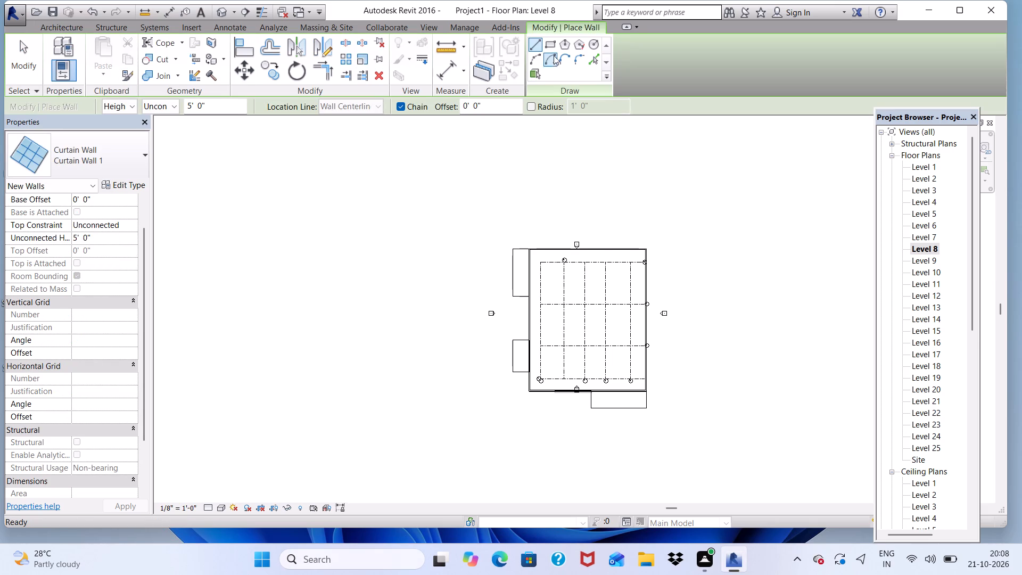
left_click(551, 48)
scroll(542, 246, "up", 13)
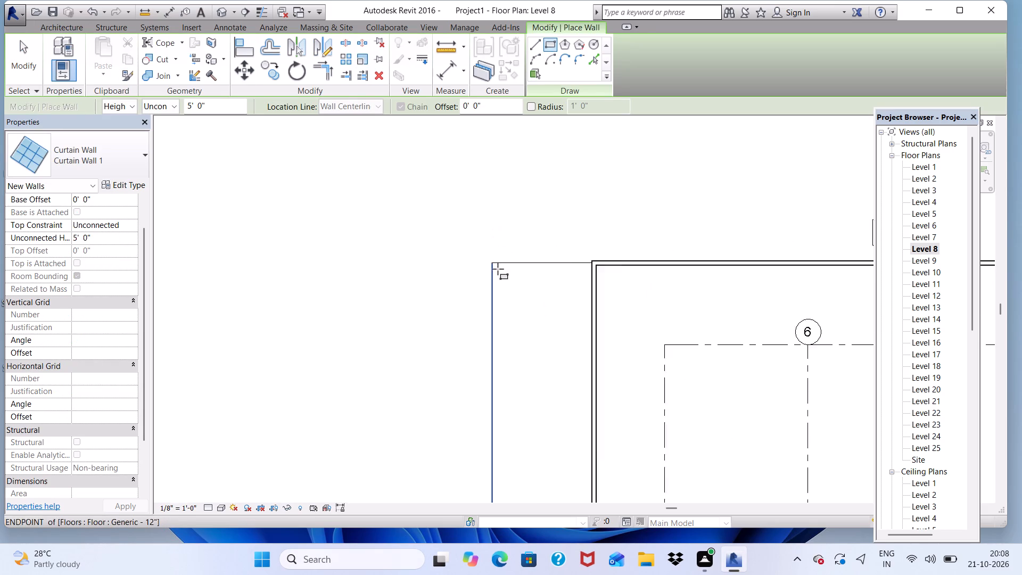
scroll(498, 269, "up", 5)
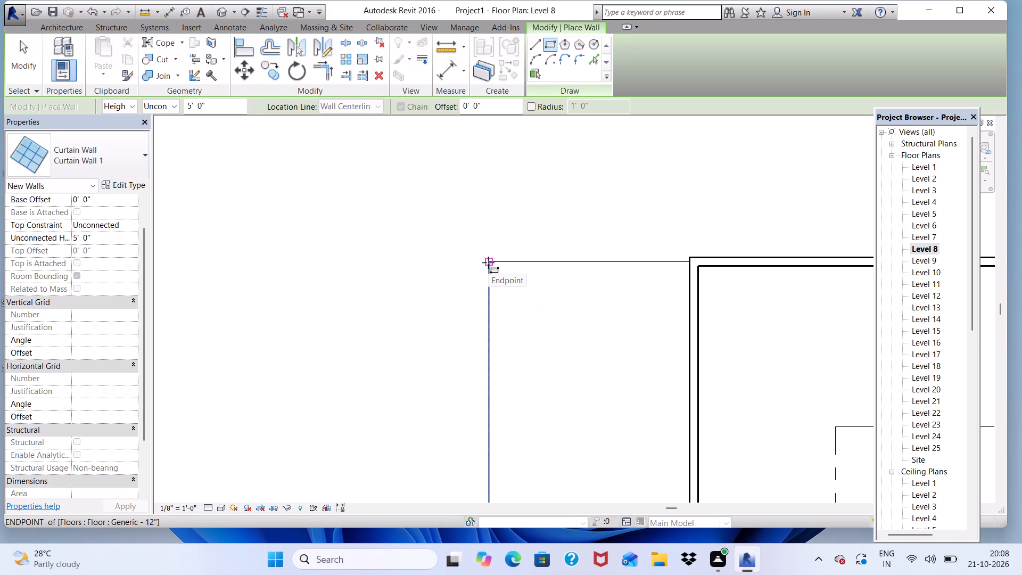
scroll(510, 254, "up", 12)
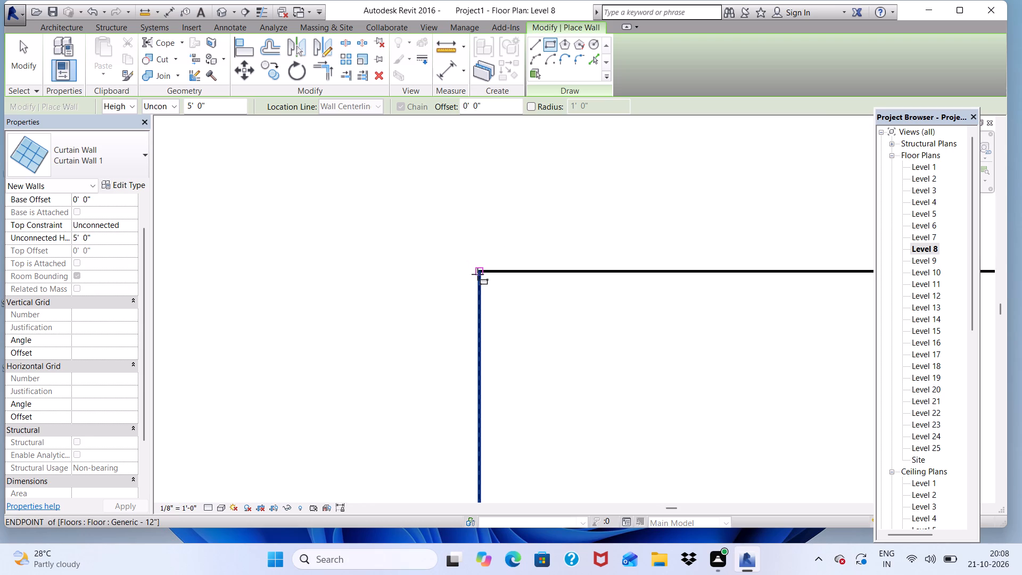
left_click(479, 270)
scroll(577, 199, "down", 8)
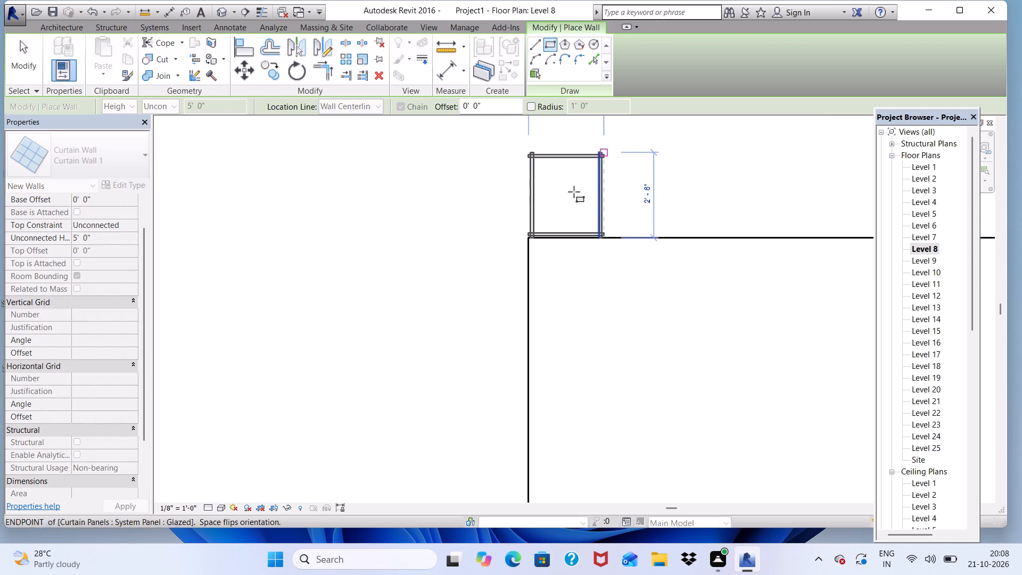
scroll(574, 192, "down", 2)
scroll(627, 233, "down", 9)
scroll(657, 380, "up", 4)
scroll(666, 304, "down", 5)
scroll(679, 402, "up", 4)
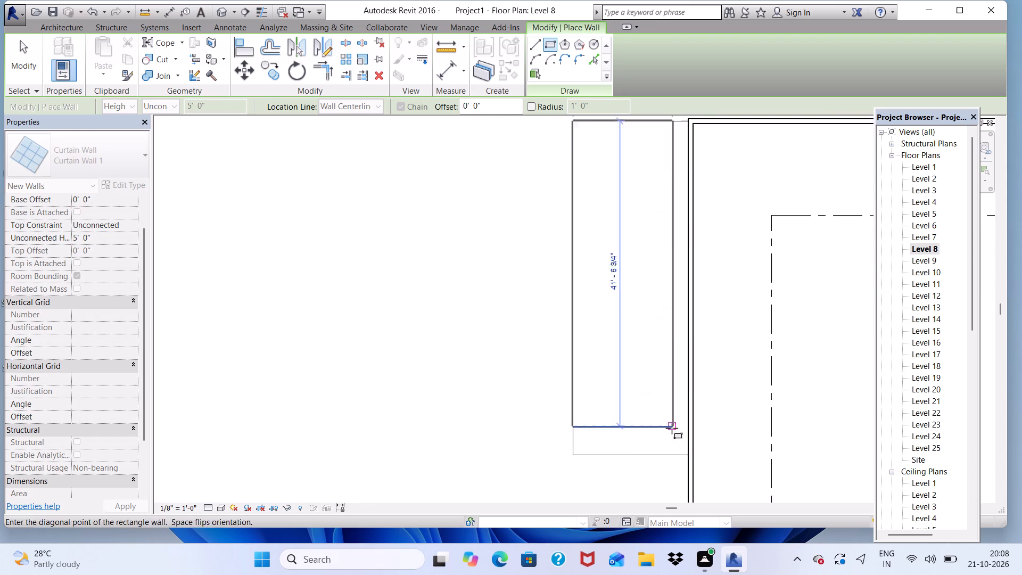
scroll(675, 434, "down", 1)
scroll(688, 463, "up", 15)
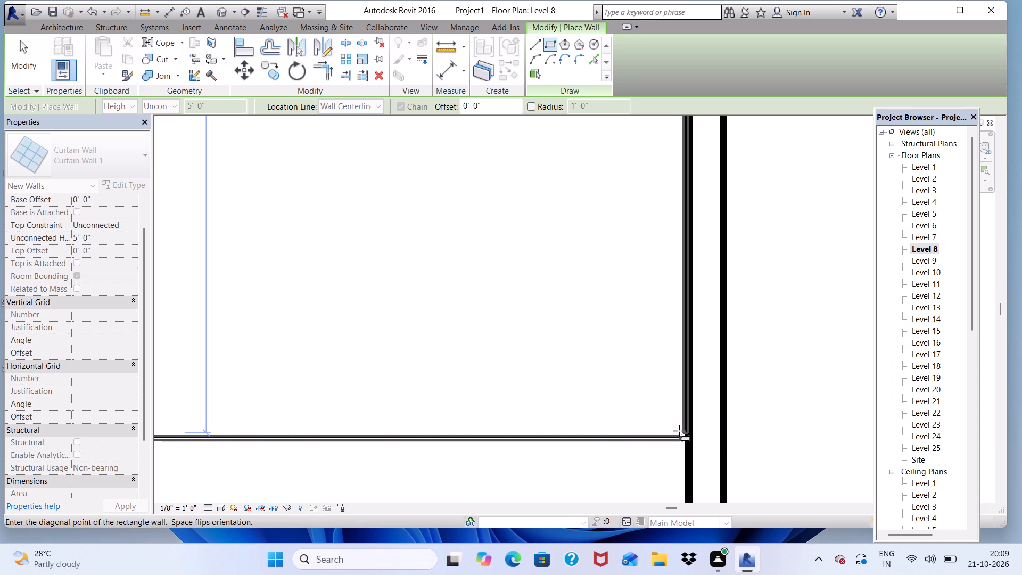
left_click(679, 431)
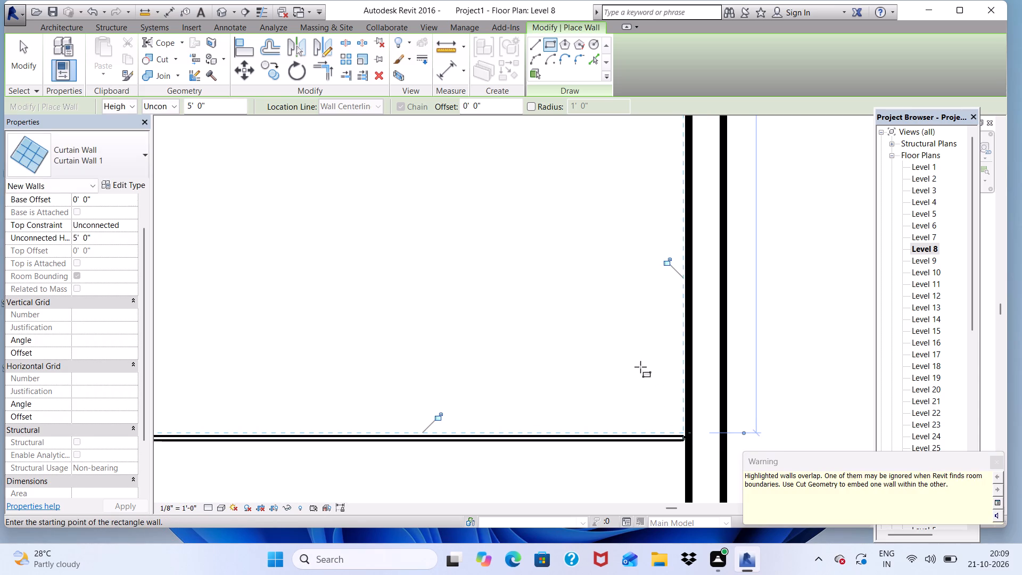
In the 3D view, delete the inner curtain wall segment along the tower's west face on the Level 8 northwest balcony.
left_click(219, 11)
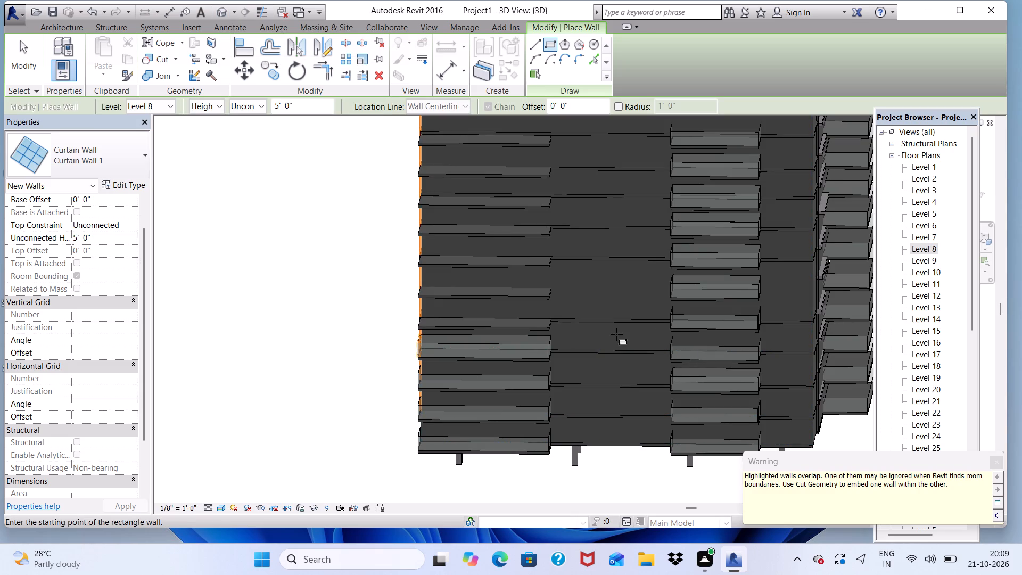
left_click(589, 357)
key("space")
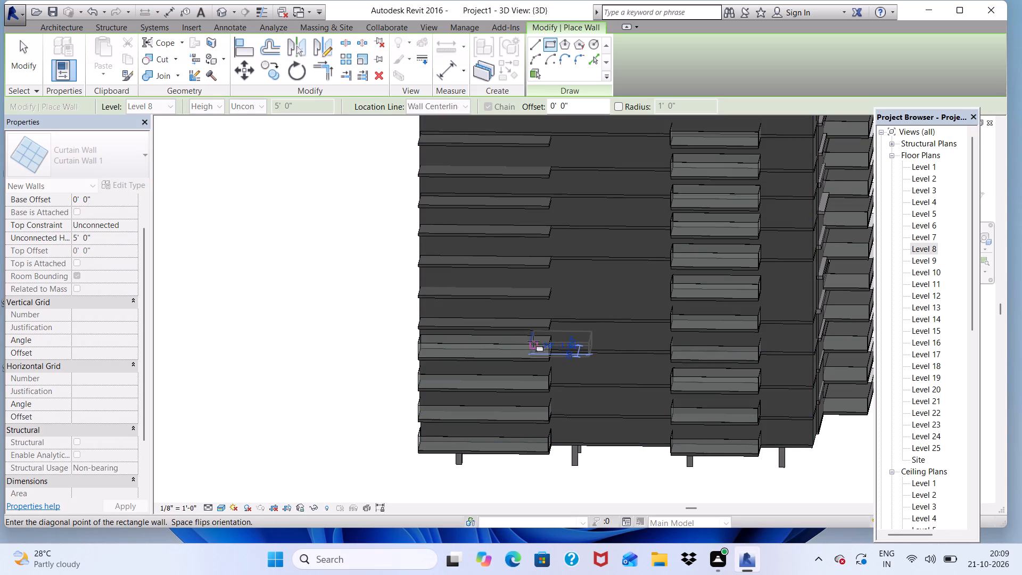
key("Escape")
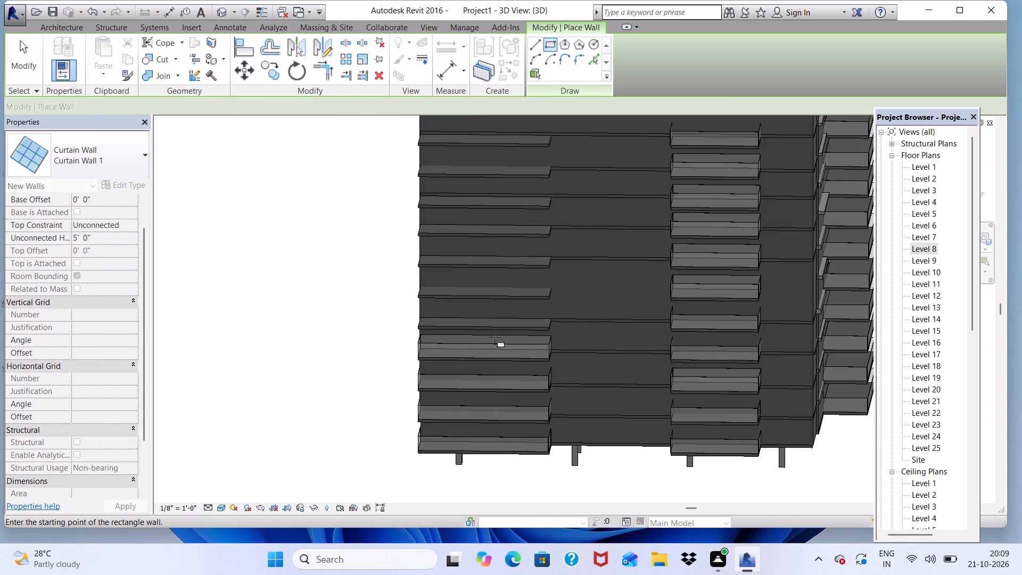
scroll(492, 341, "up", 4)
key("Escape")
scroll(497, 323, "up", 4)
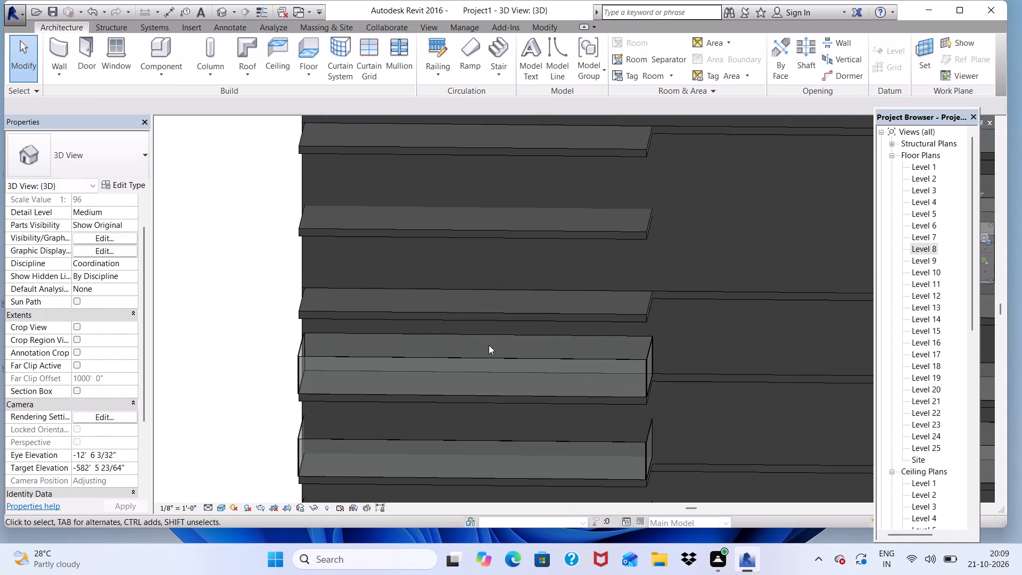
left_click(488, 333)
key("Delete")
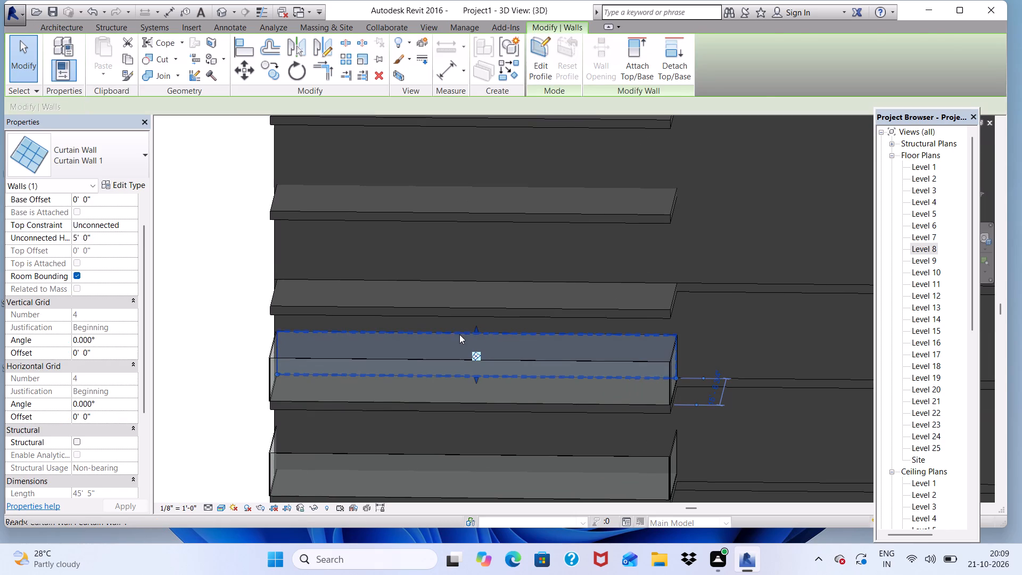
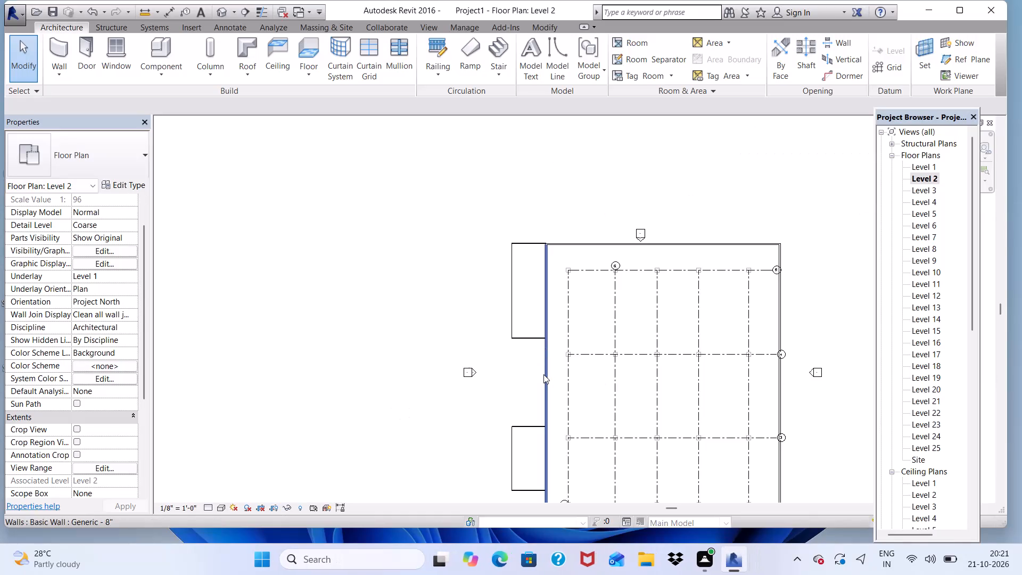
On Level 10, draw a rectangular 5' high curtain wall railing around the northwest balcony slab, about 15'-7" by 45'-4".
scroll(544, 382, "up", 1)
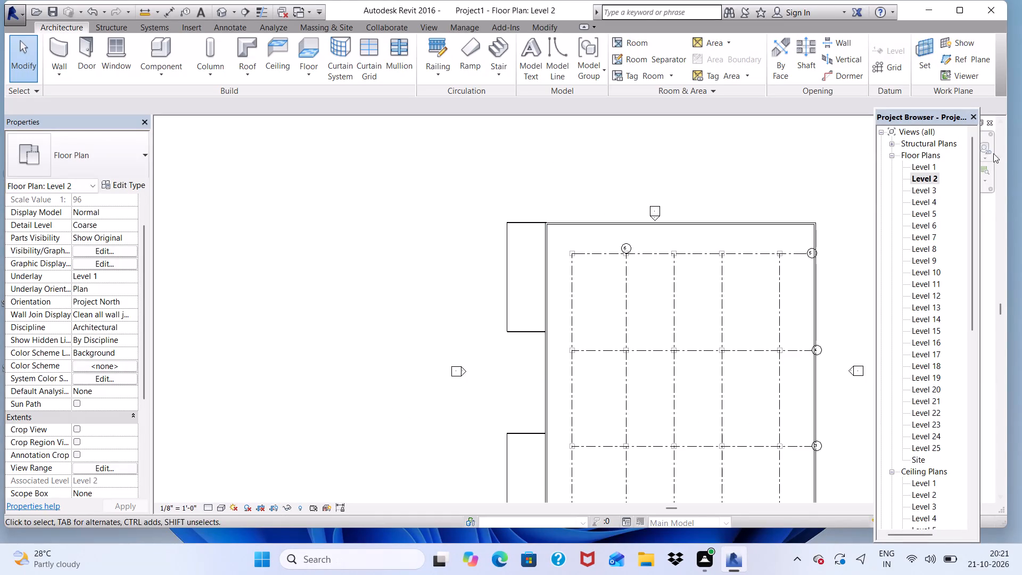
scroll(931, 170, "up", 1)
double_click(216, 13)
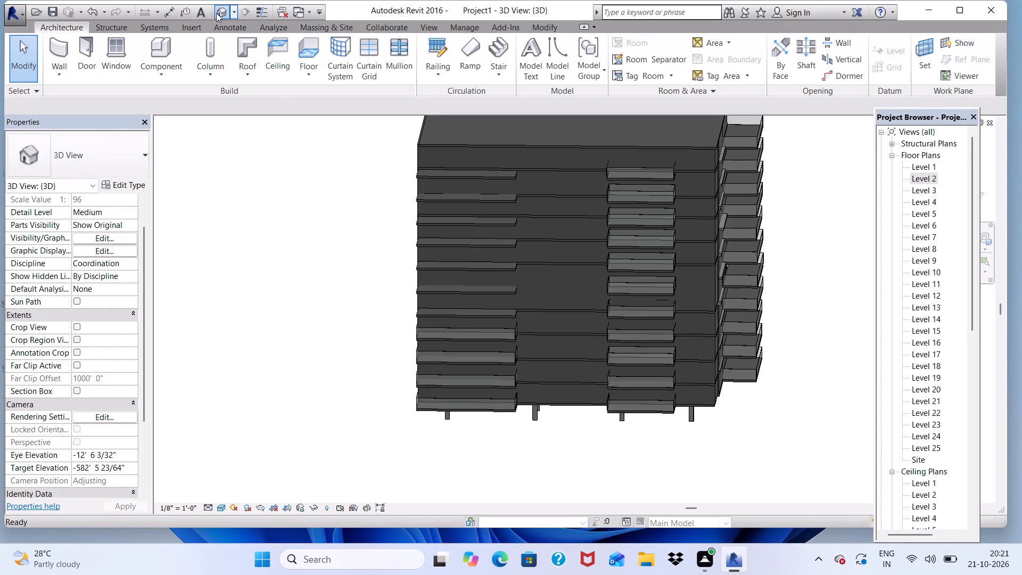
scroll(487, 400, "up", 5)
scroll(487, 253, "up", 1)
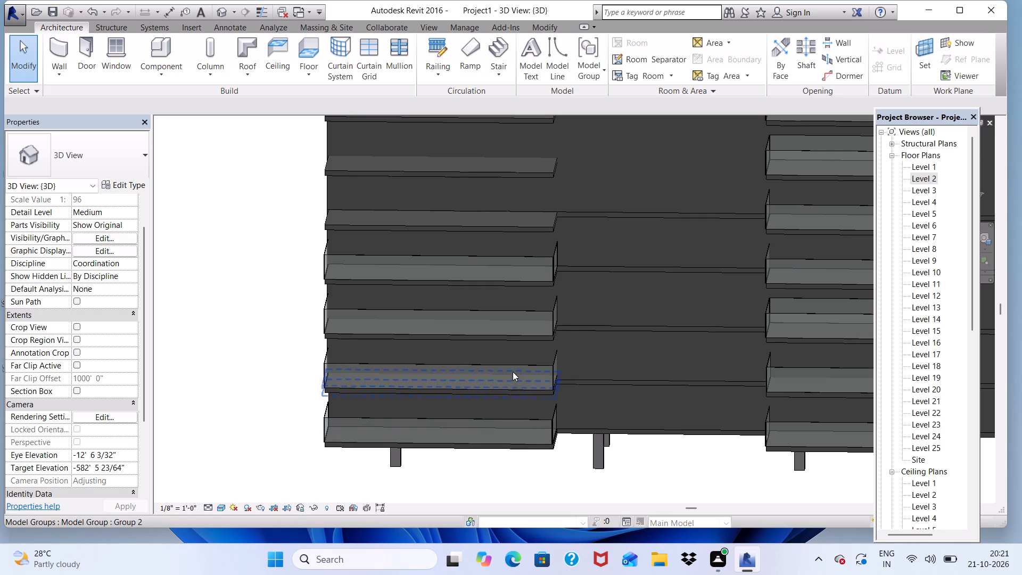
double_click(919, 270)
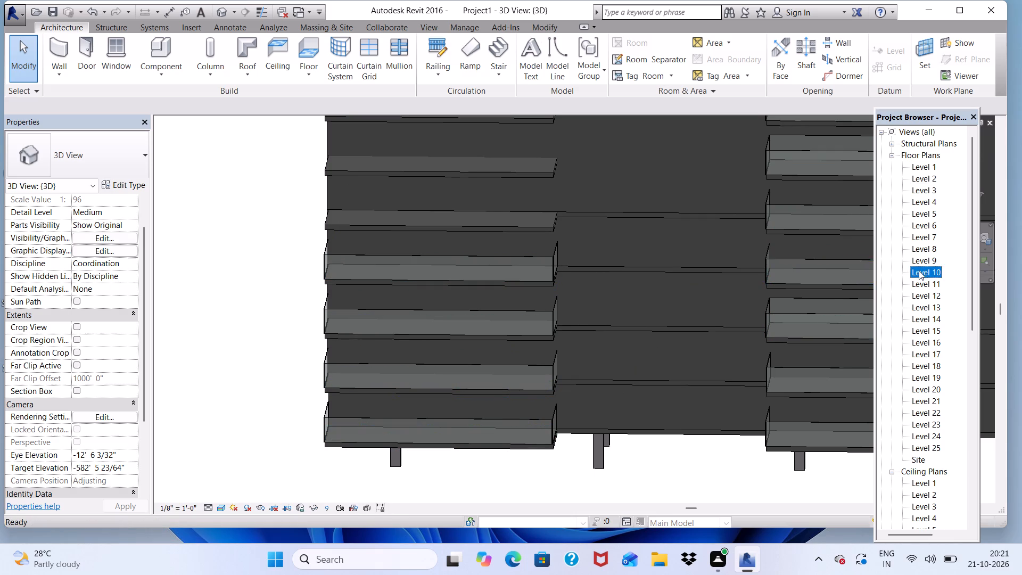
scroll(732, 293, "up", 1)
scroll(679, 319, "down", 6)
scroll(419, 186, "up", 1)
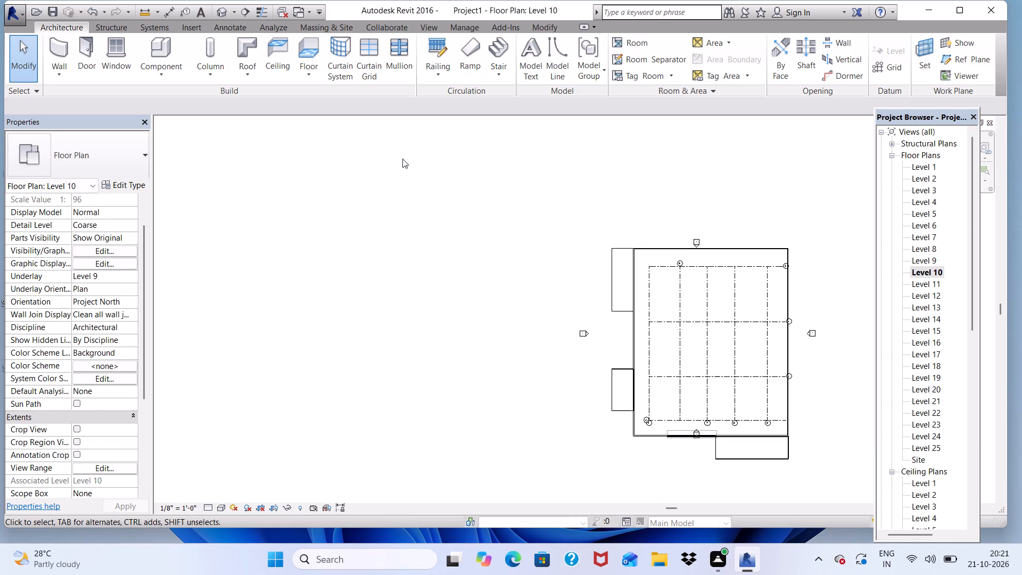
left_click(60, 55)
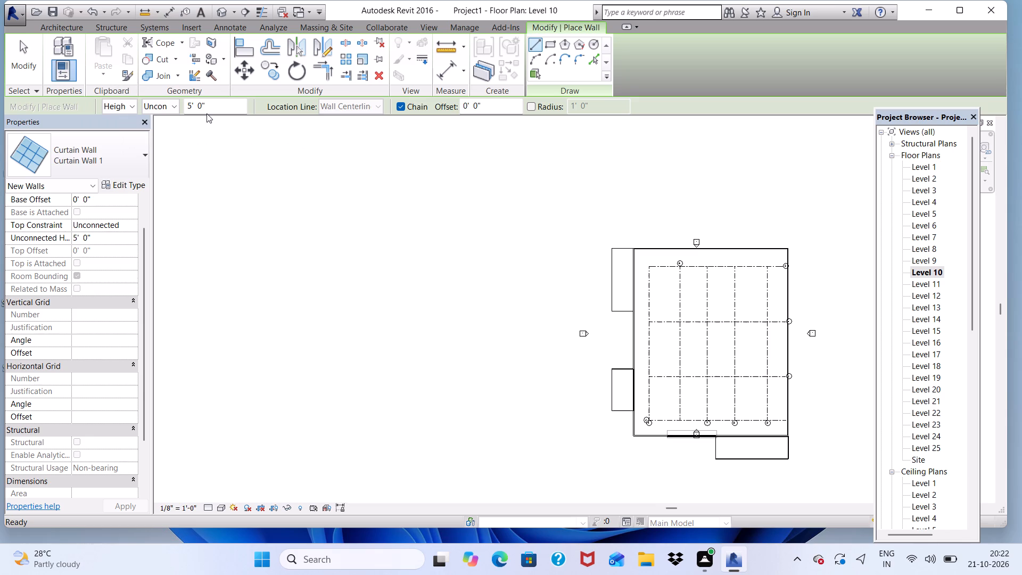
left_click(549, 47)
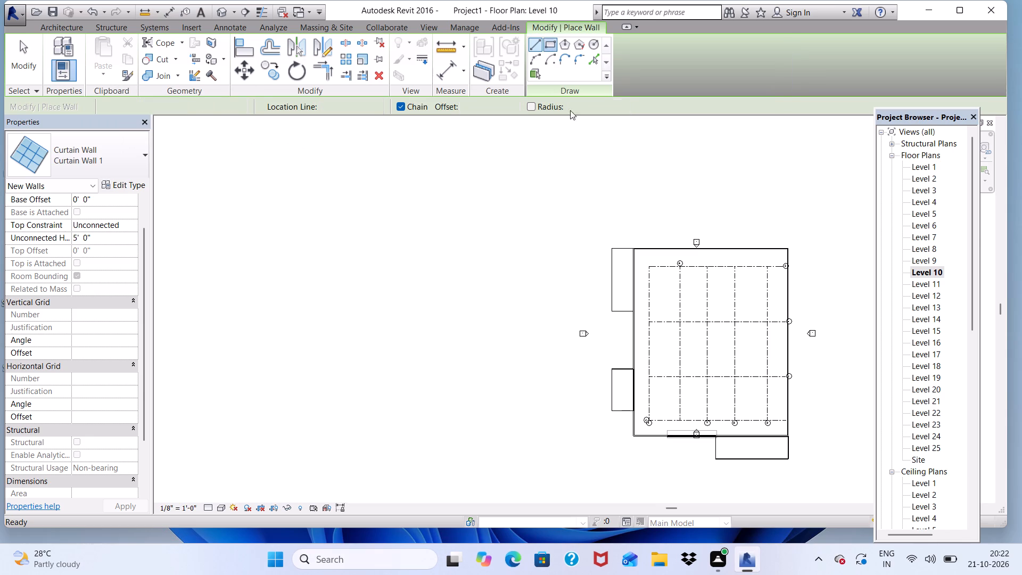
scroll(632, 297, "up", 6)
scroll(599, 194, "up", 11)
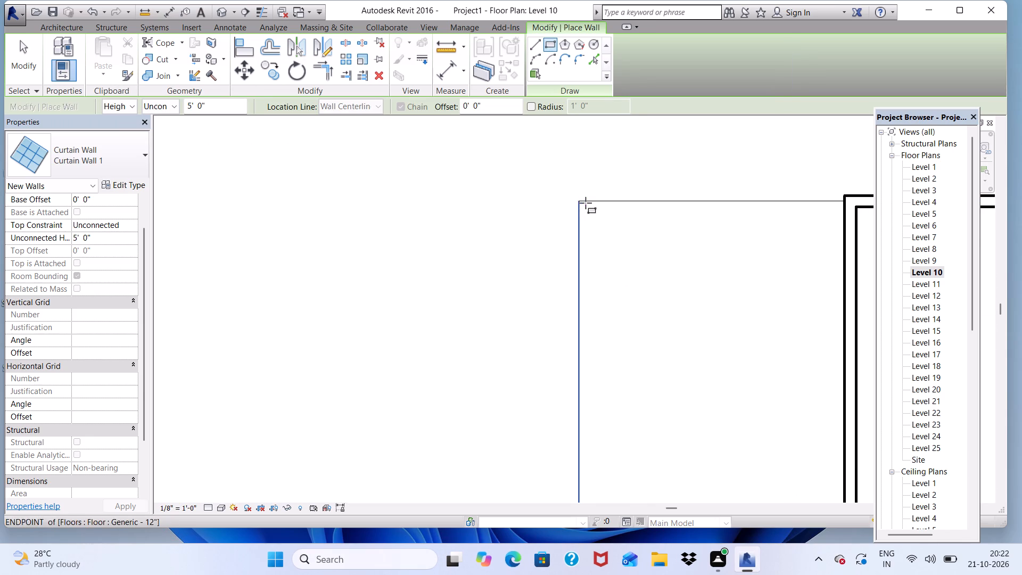
scroll(586, 203, "up", 2)
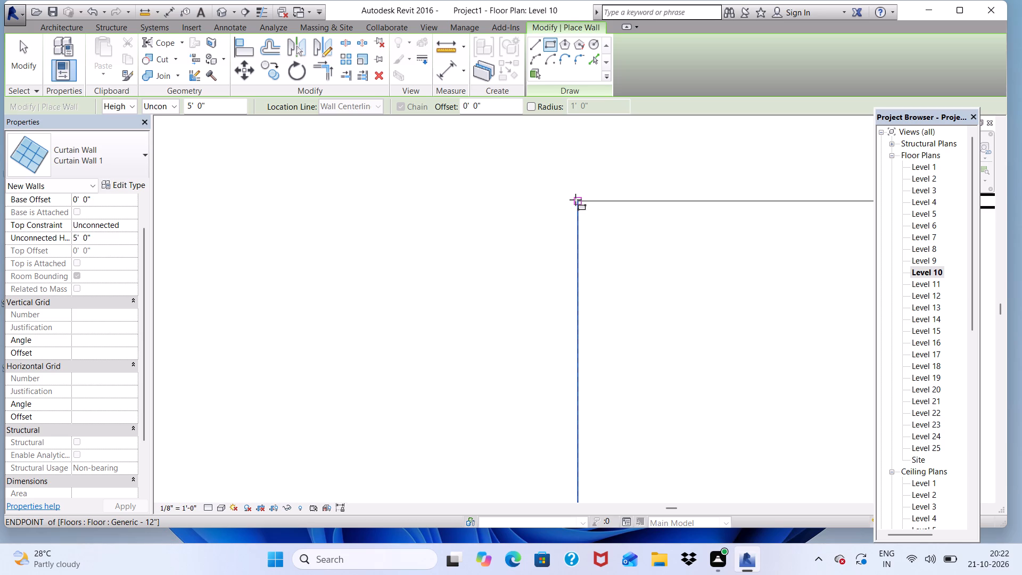
left_click(579, 201)
scroll(563, 199, "down", 2)
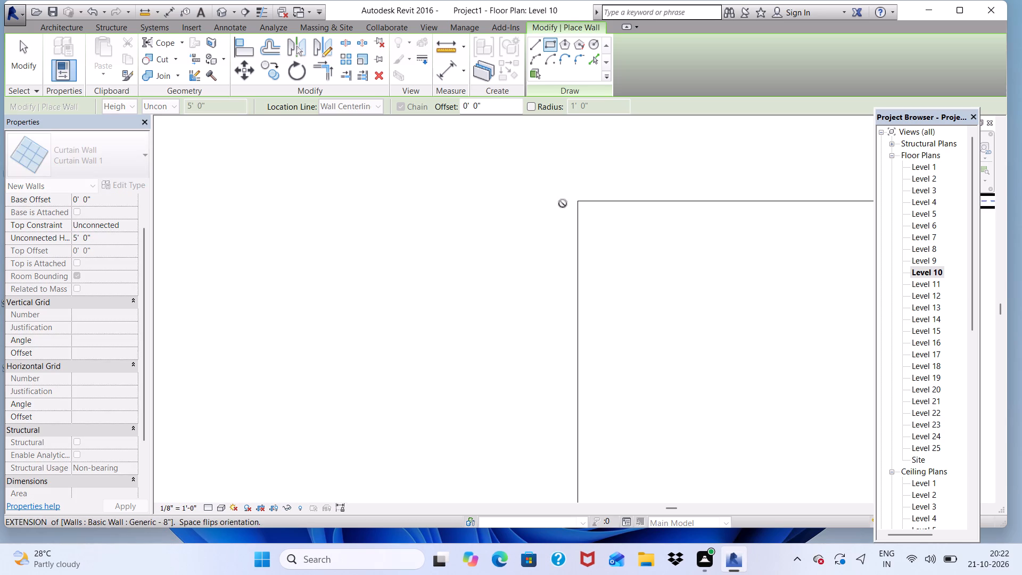
scroll(563, 203, "down", 2)
scroll(588, 161, "down", 10)
scroll(631, 190, "down", 4)
scroll(633, 284, "up", 5)
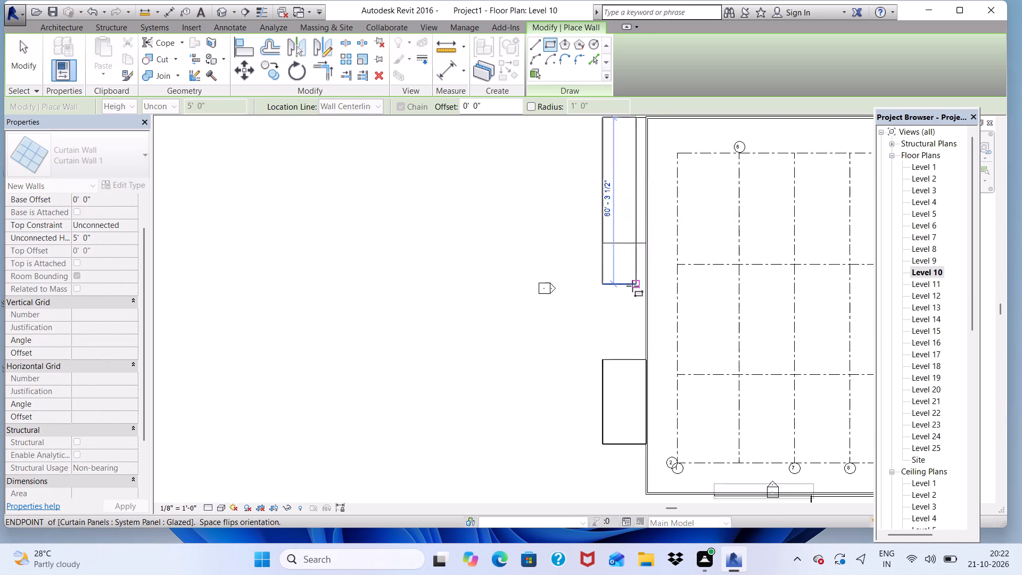
scroll(646, 240, "up", 9)
scroll(643, 239, "down", 1)
scroll(644, 235, "up", 5)
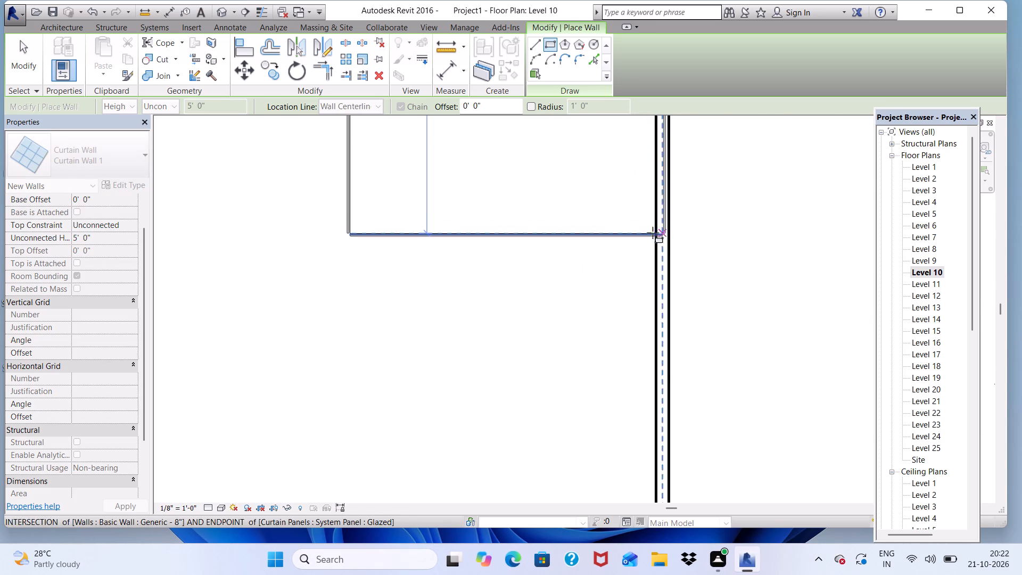
scroll(649, 233, "up", 3)
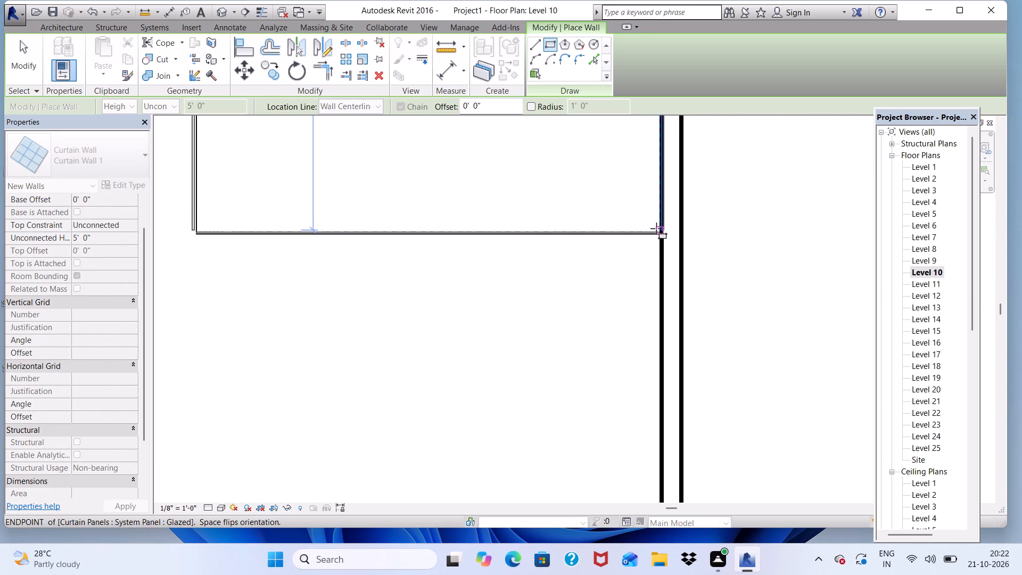
left_click(656, 228)
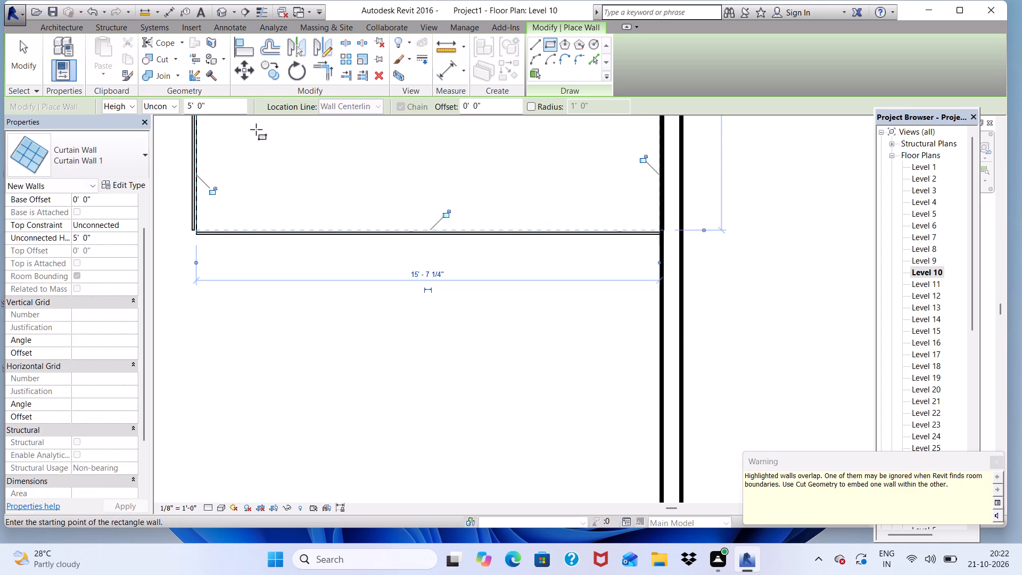
In the 3D view, delete the inner curtain wall segment along the tower's west face on the Level 10 northwest balcony.
left_click(223, 11)
scroll(275, 255, "down", 3)
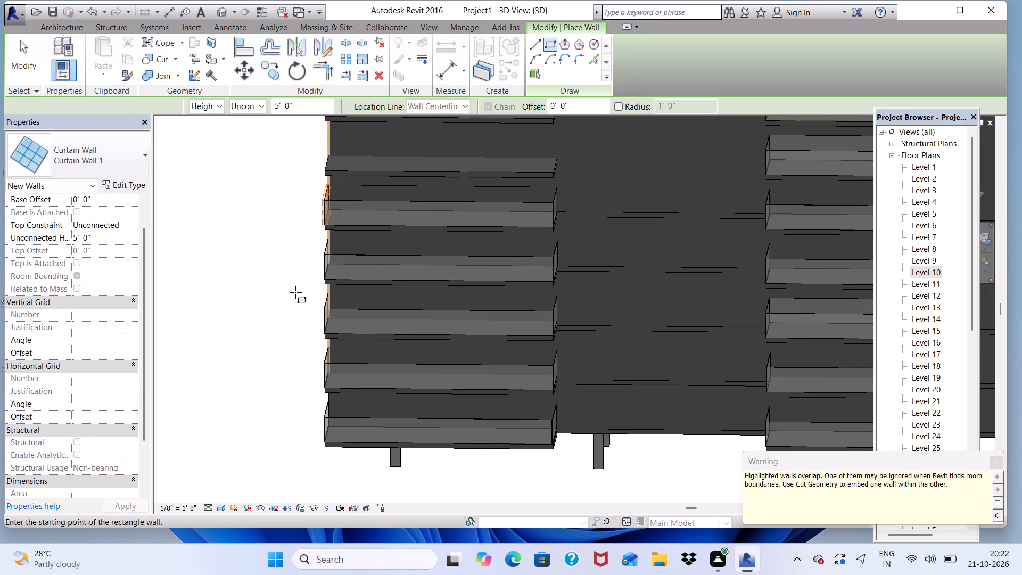
scroll(295, 292, "down", 1)
key("space")
left_click(259, 270)
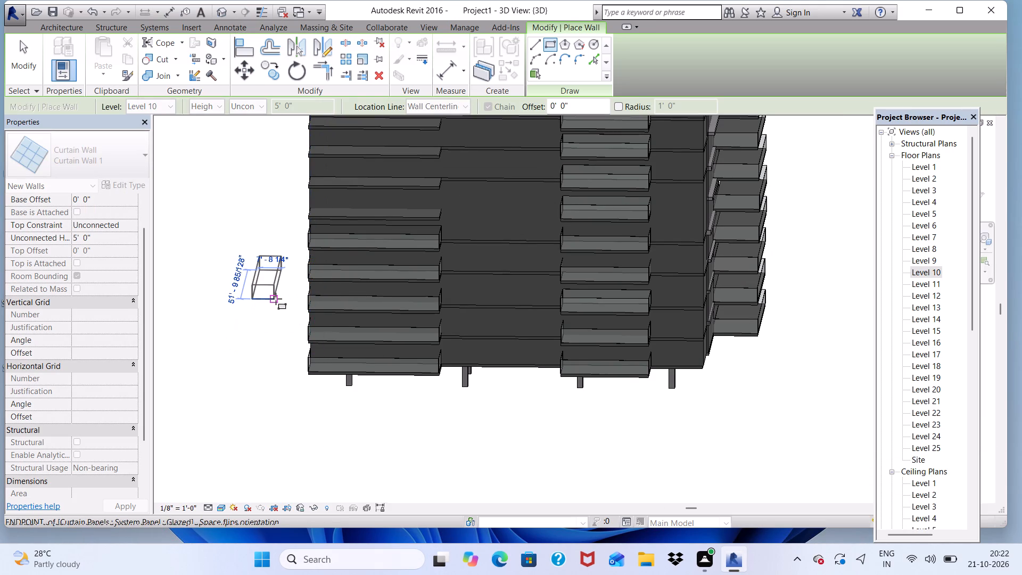
key("Escape")
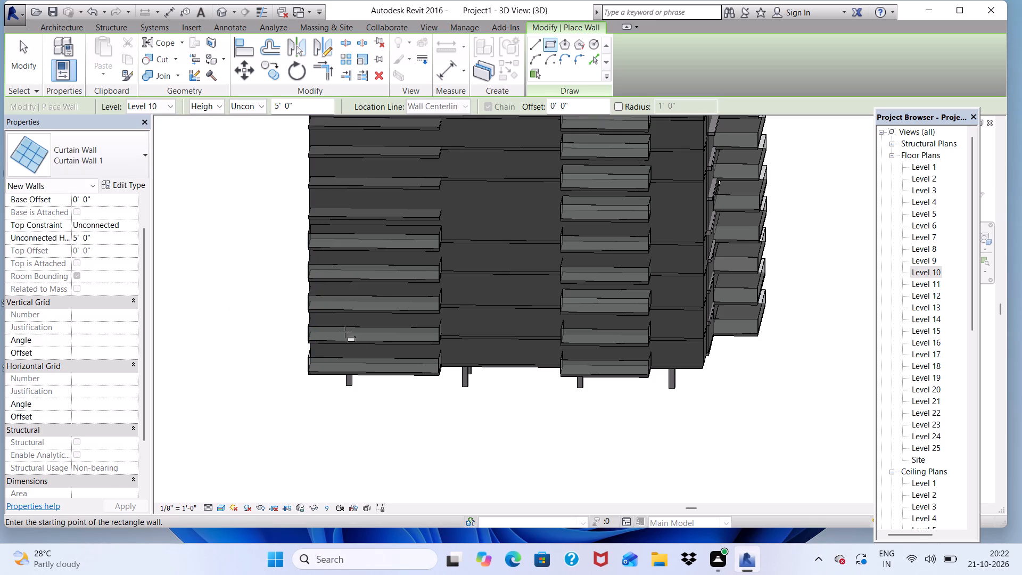
key("Escape")
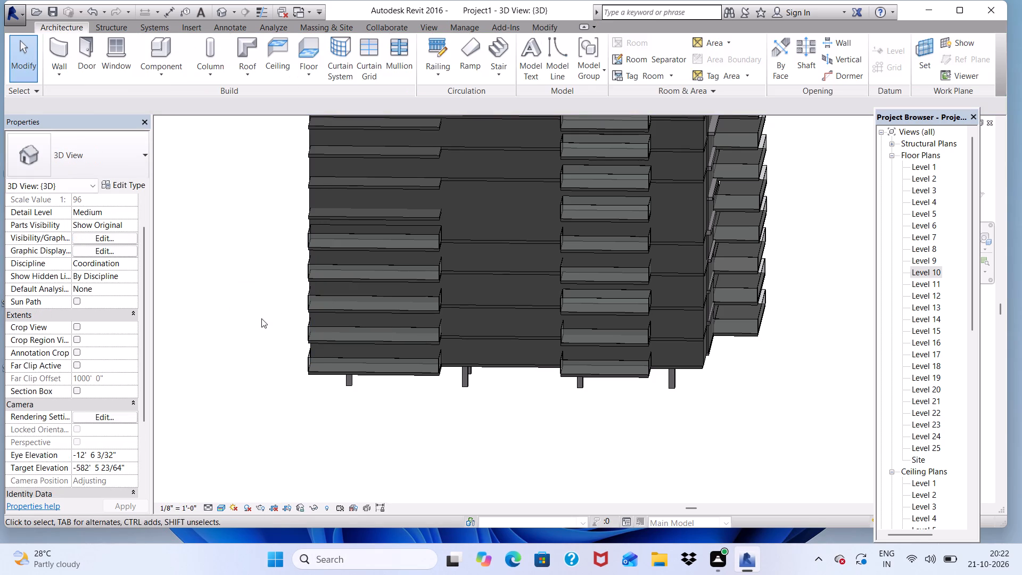
middle_click_drag(271, 328, 360, 243, "shift")
middle_click_drag(361, 220, 355, 218, "shift")
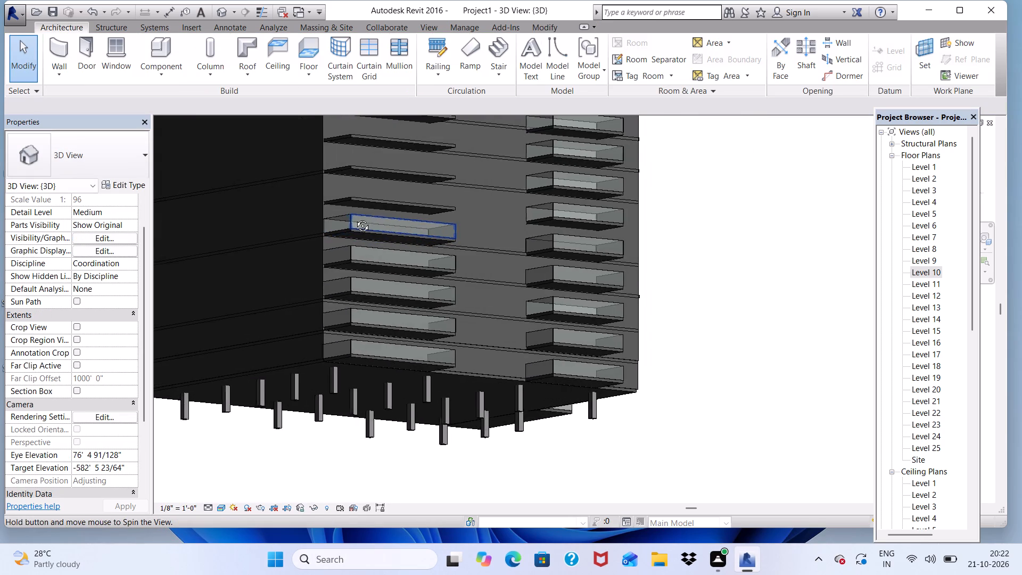
middle_click_drag(355, 218, 257, 366, "shift")
scroll(333, 222, "up", 4)
scroll(301, 281, "up", 1)
middle_click_drag(301, 281, 303, 267)
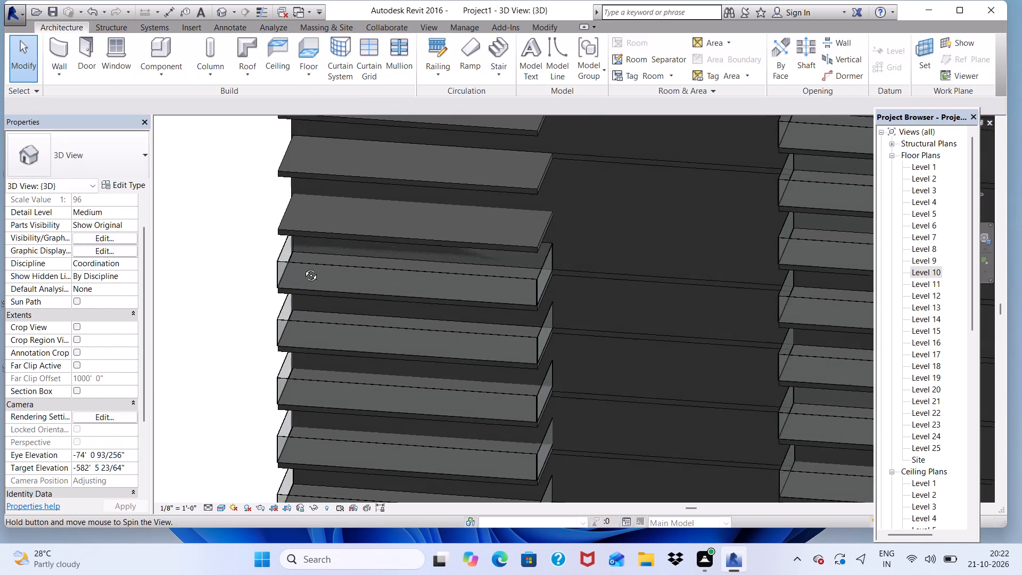
middle_click_drag(303, 267, 309, 221)
left_click(309, 220)
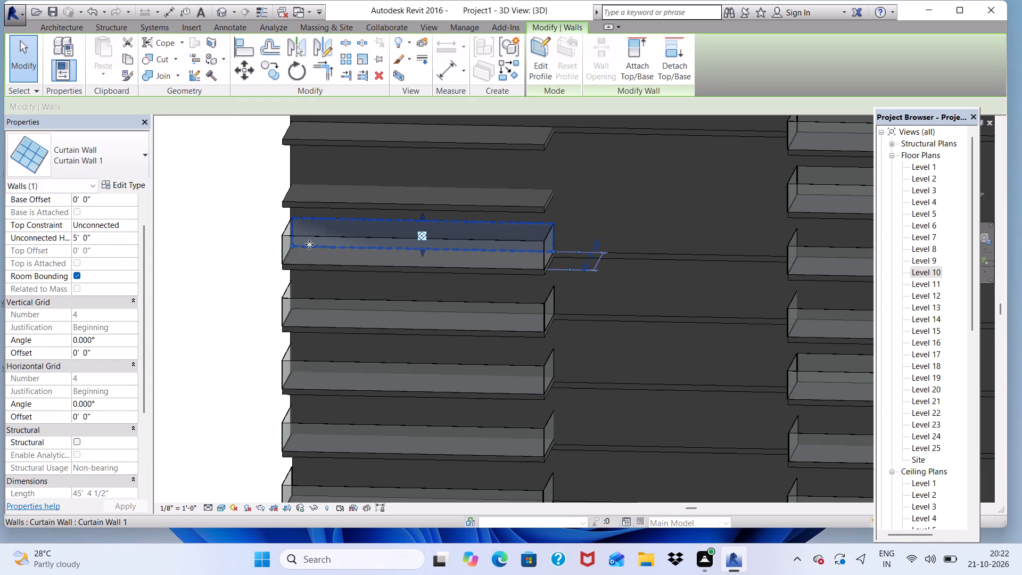
key("Delete")
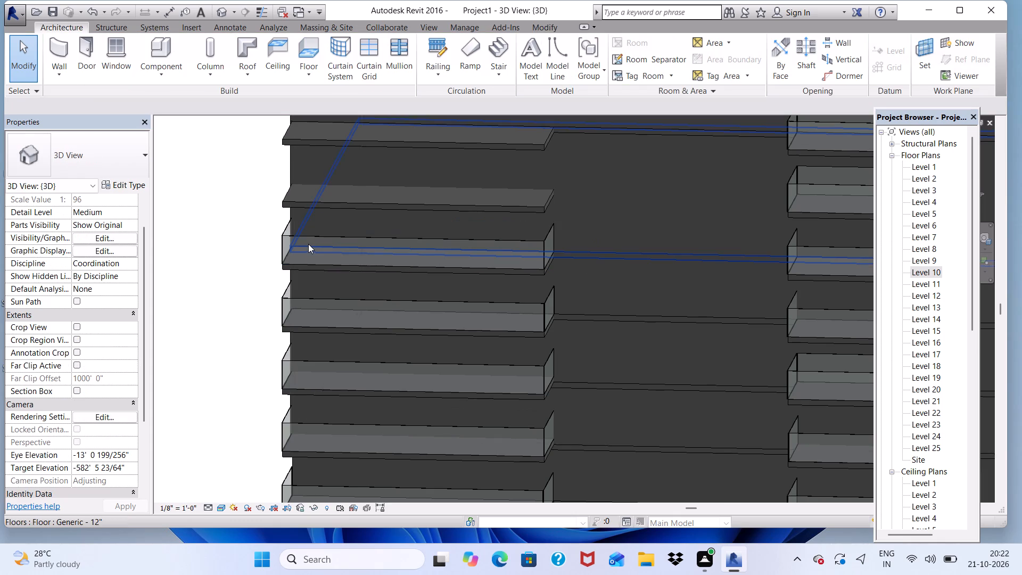
On Level 12, draw a rectangular 5' high curtain wall railing around the northwest balcony slab, up to the tower's west wall.
scroll(265, 298, "down", 2)
right_click_drag(108, 456, 76, 476)
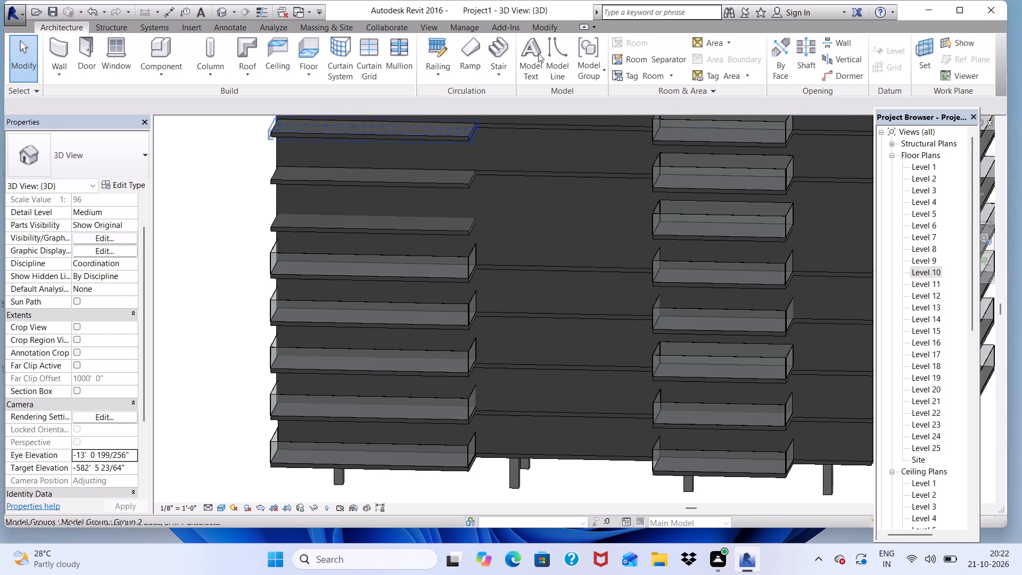
double_click(937, 296)
scroll(467, 326, "down", 4)
scroll(419, 284, "down", 3)
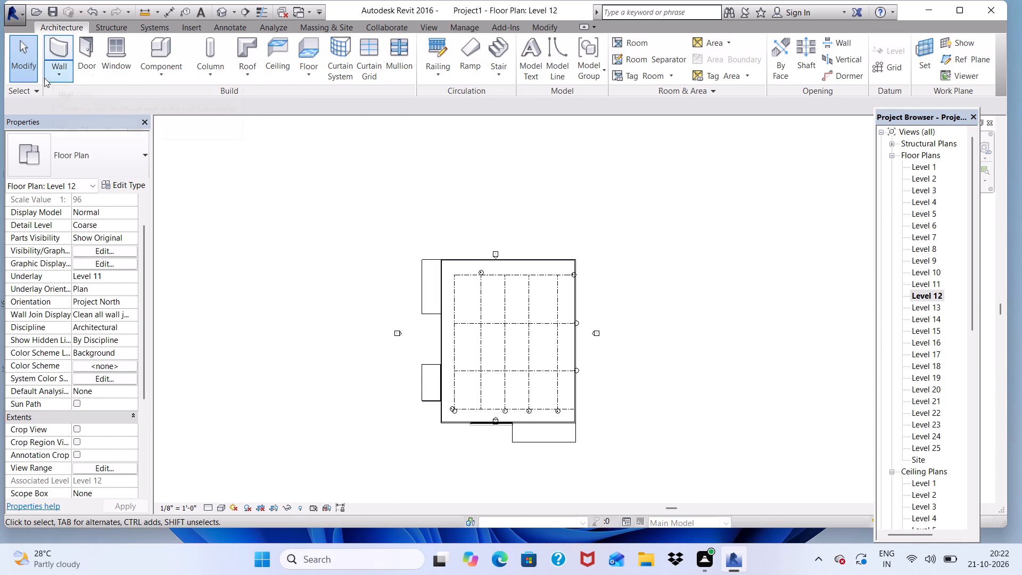
left_click(63, 48)
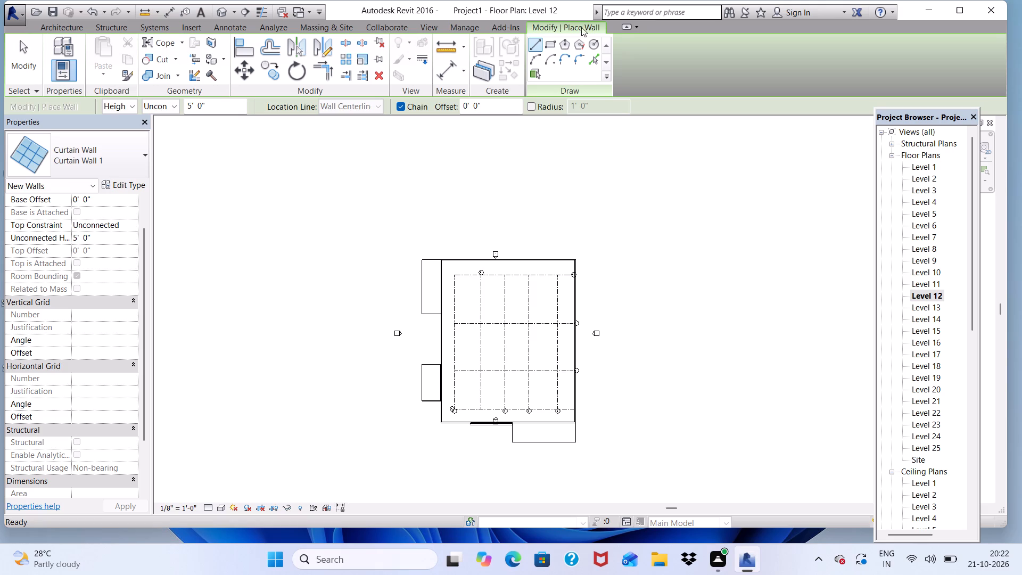
left_click(555, 46)
scroll(400, 383, "up", 5)
scroll(440, 149, "up", 5)
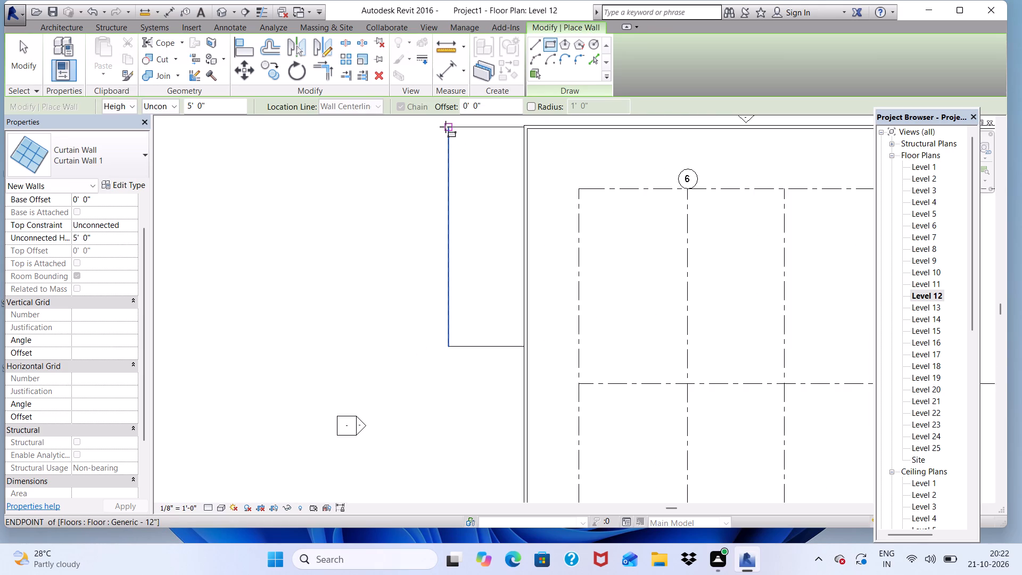
scroll(451, 132, "up", 4)
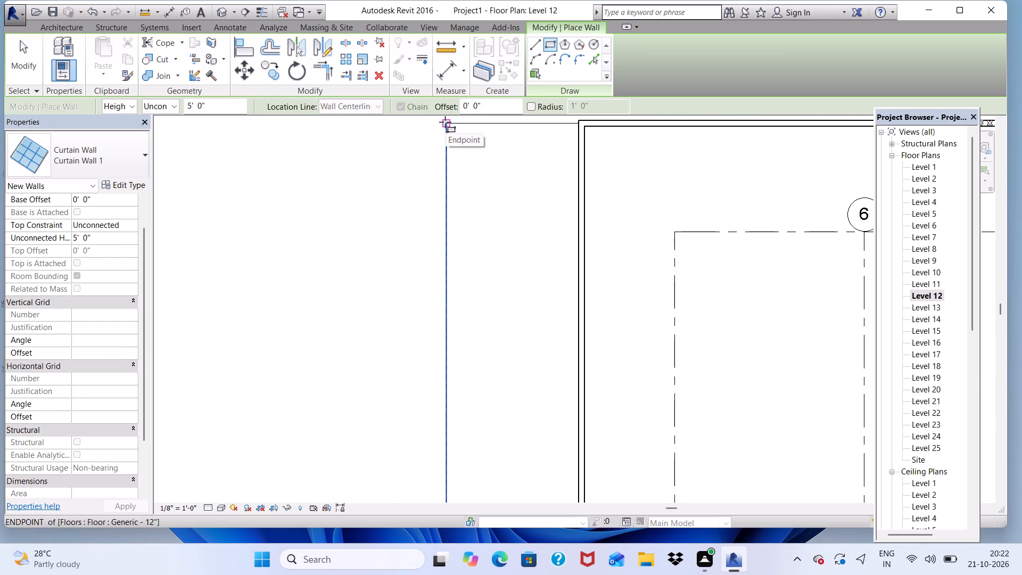
left_click(445, 122)
scroll(479, 201, "down", 5)
scroll(530, 155, "down", 6)
scroll(542, 304, "up", 6)
scroll(487, 200, "up", 5)
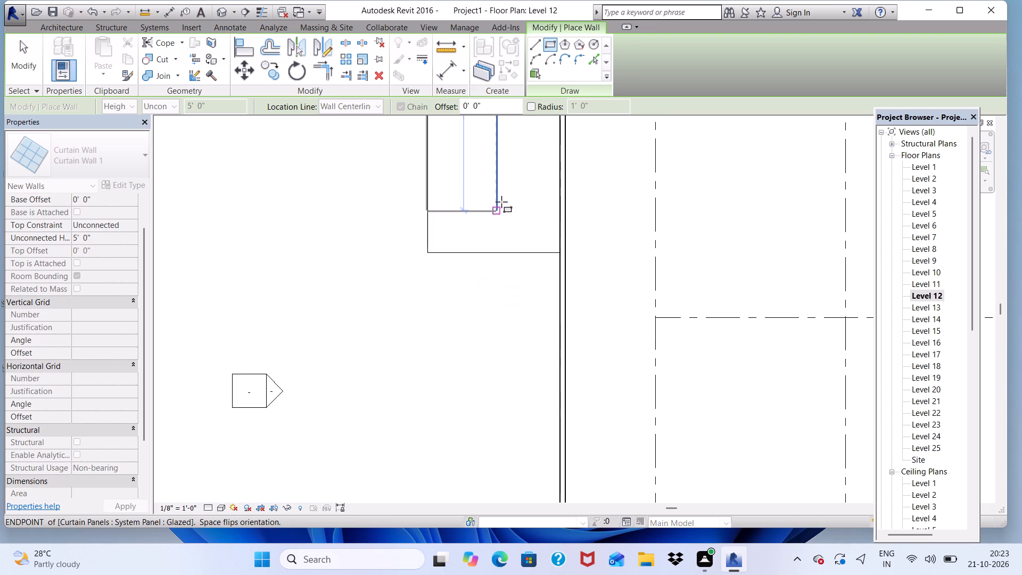
scroll(556, 228, "up", 9)
scroll(561, 311, "down", 1)
scroll(560, 292, "up", 3)
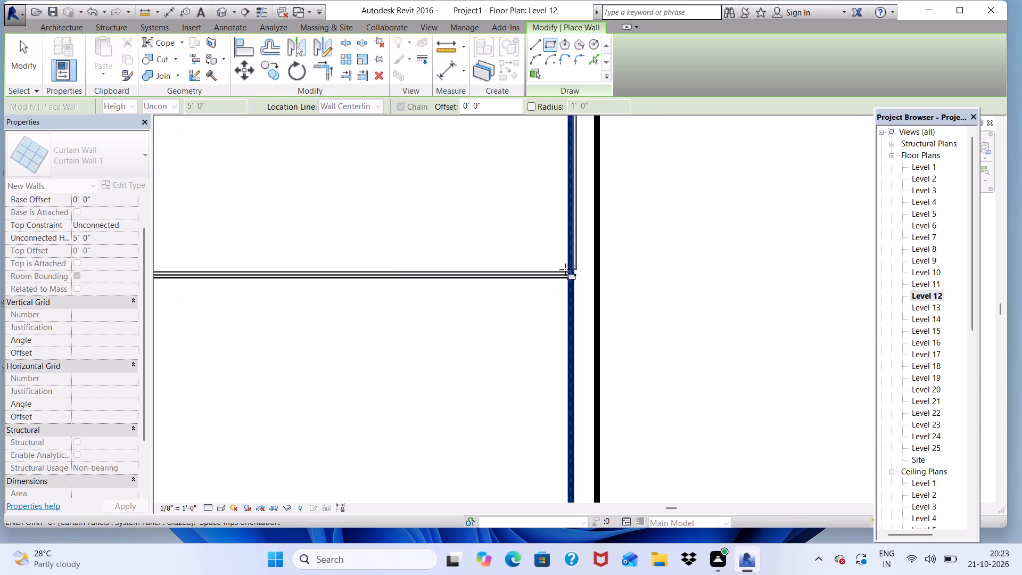
left_click(567, 271)
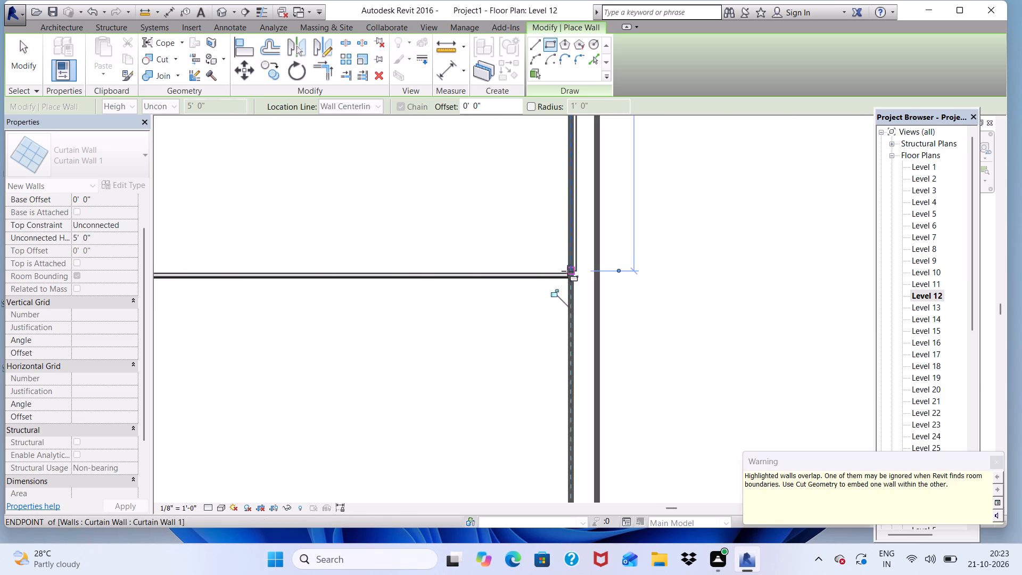
scroll(529, 274, "down", 4)
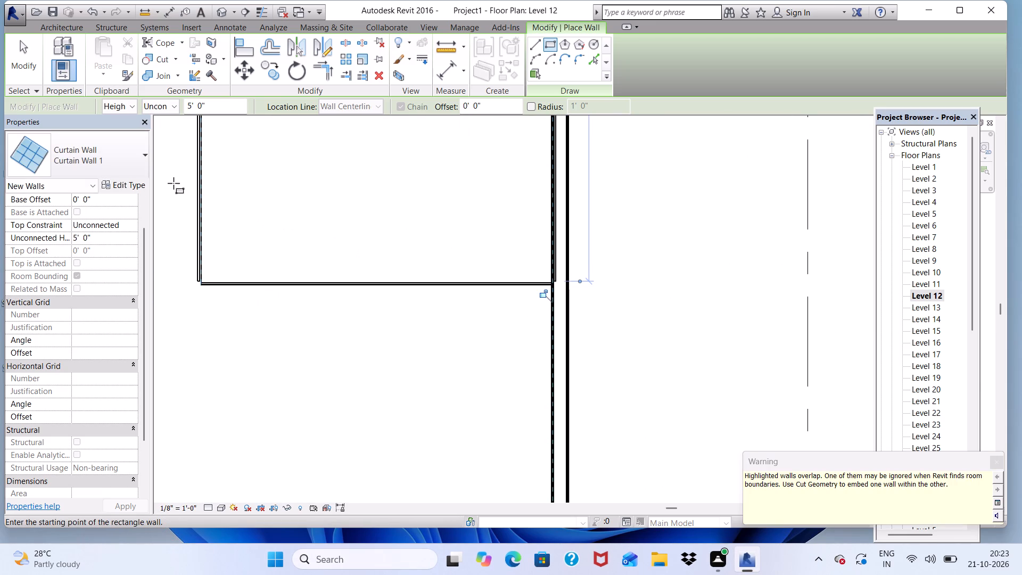
In the 3D view, examine the new Level 12 northwest balcony railing and the rest of the west face balconies.
left_click(226, 14)
scroll(290, 206, "down", 3)
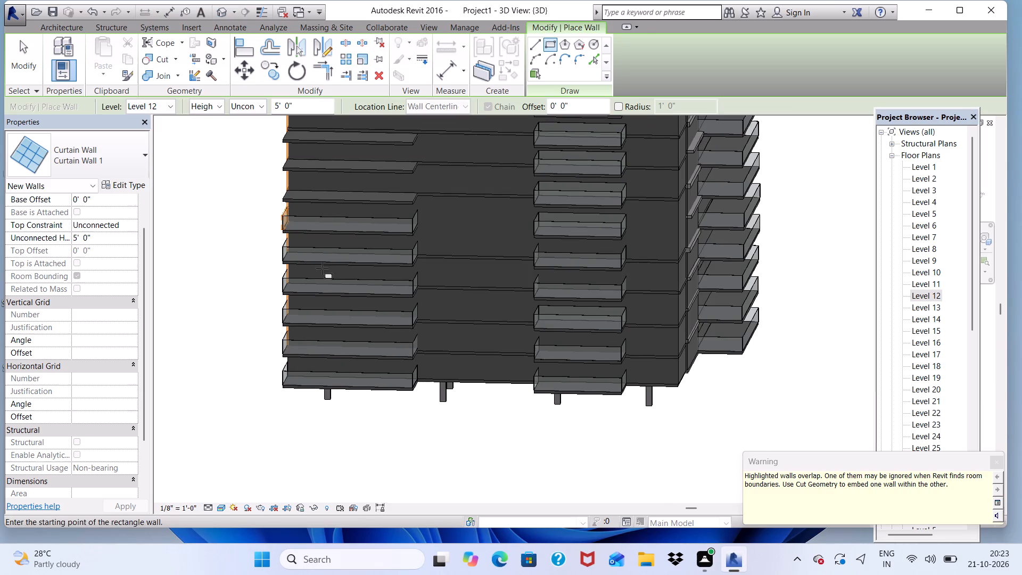
left_click(227, 282)
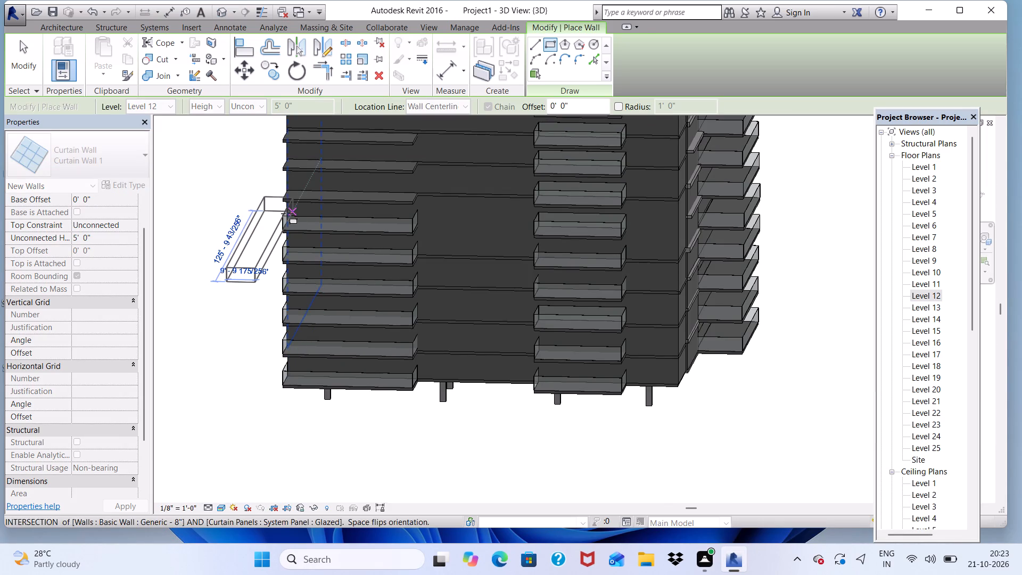
key("Escape")
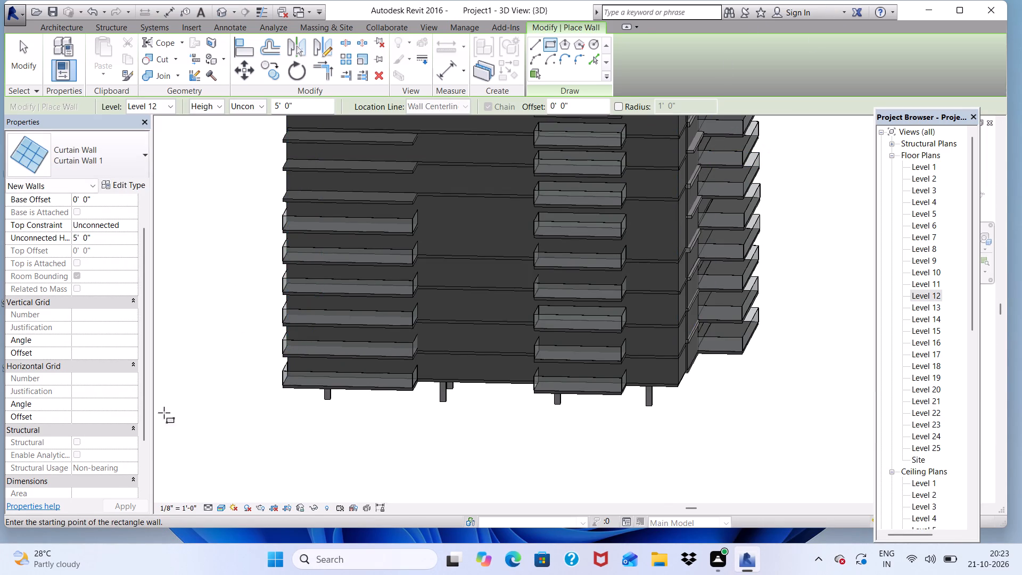
key("space")
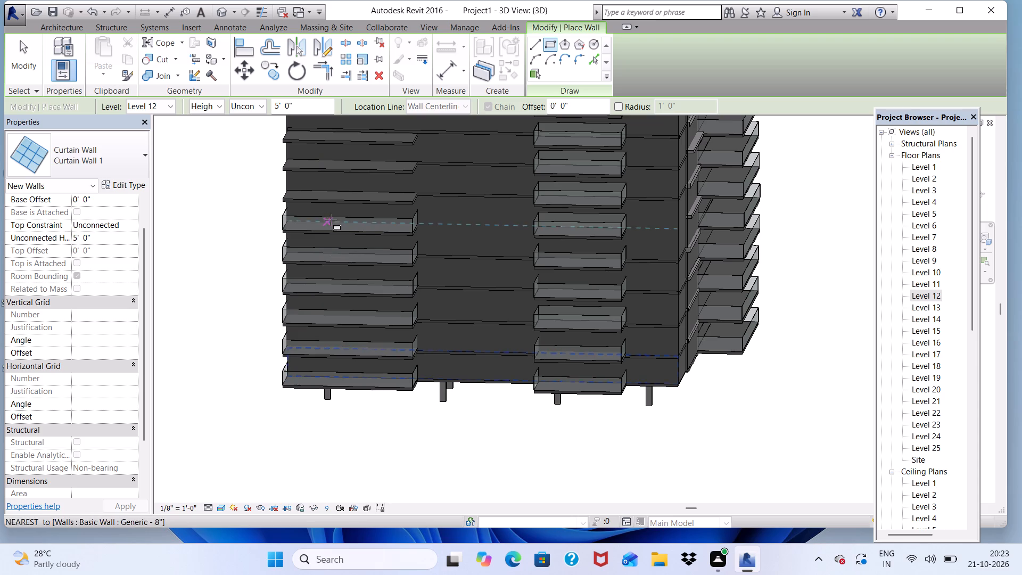
key("Escape")
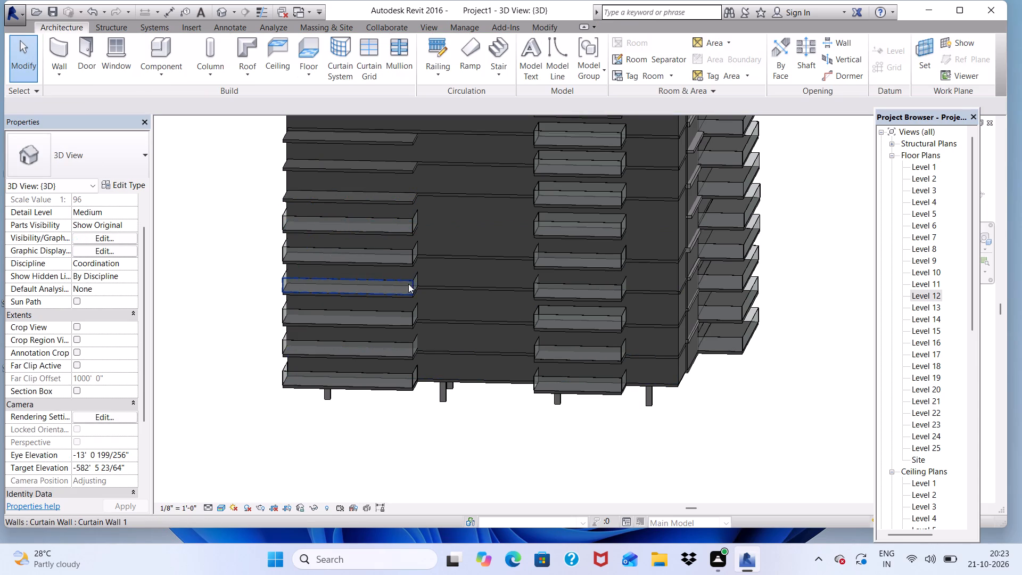
scroll(335, 242, "up", 3)
scroll(94, 574, "down", 4)
scroll(13, 531, "up", 1)
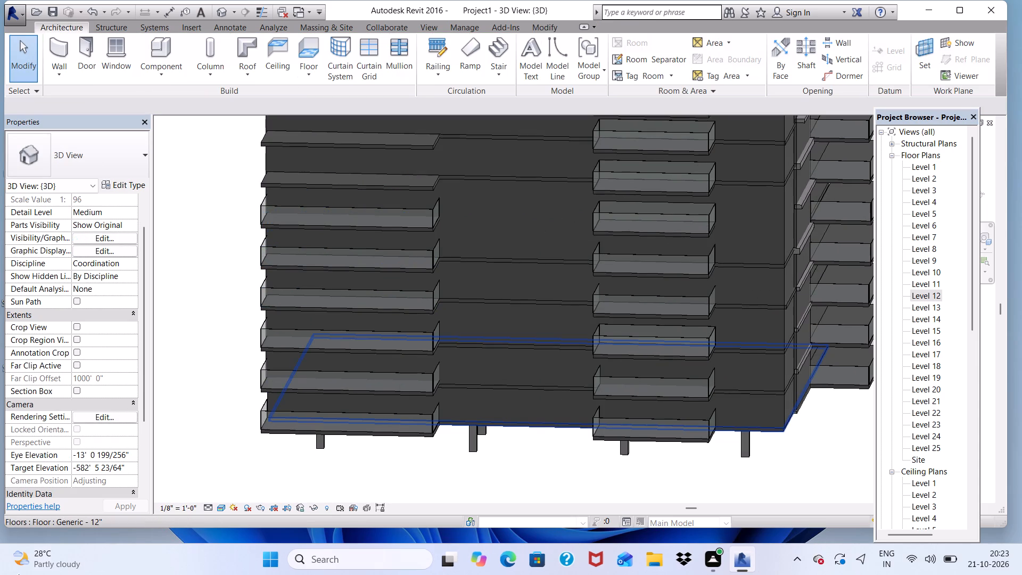
scroll(244, 332, "down", 8)
scroll(256, 216, "up", 6)
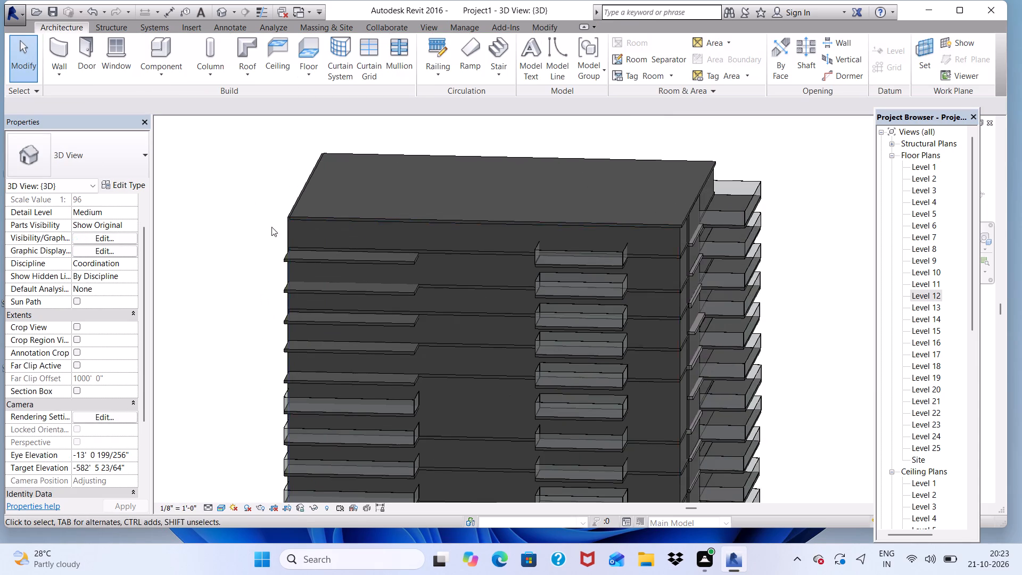
On Level 14, draw a rectangular 5' high curtain wall railing around the northwest balcony slab, about 15'-8" wide, and check it in 3D.
double_click(925, 317)
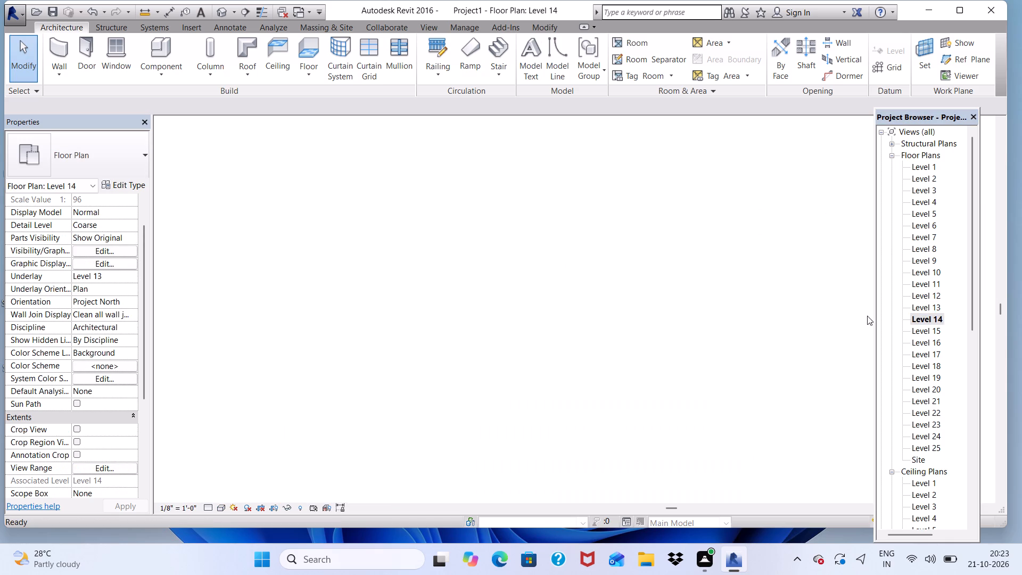
scroll(252, 295, "down", 7)
scroll(316, 327, "up", 5)
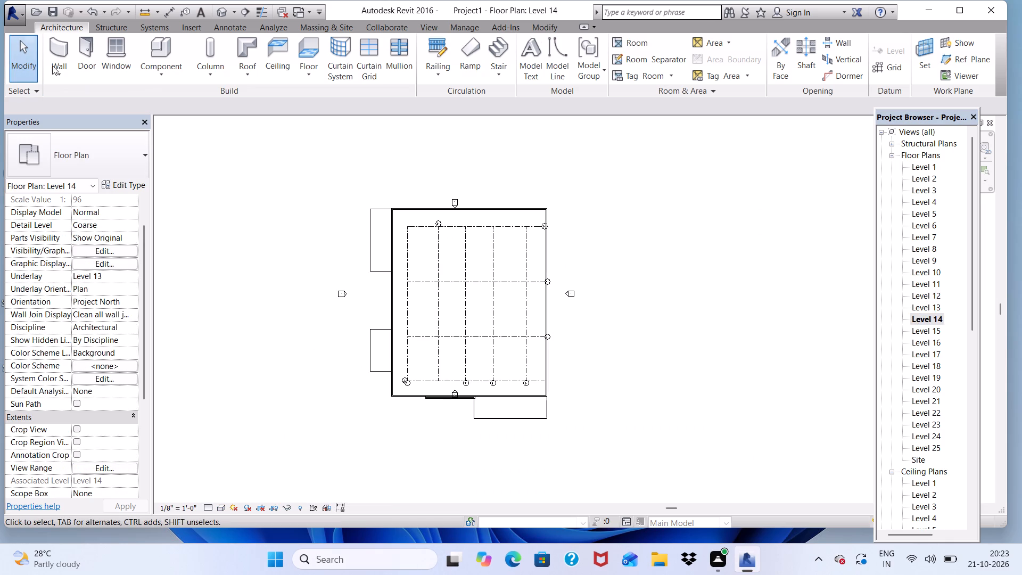
left_click(65, 61)
left_click(92, 97)
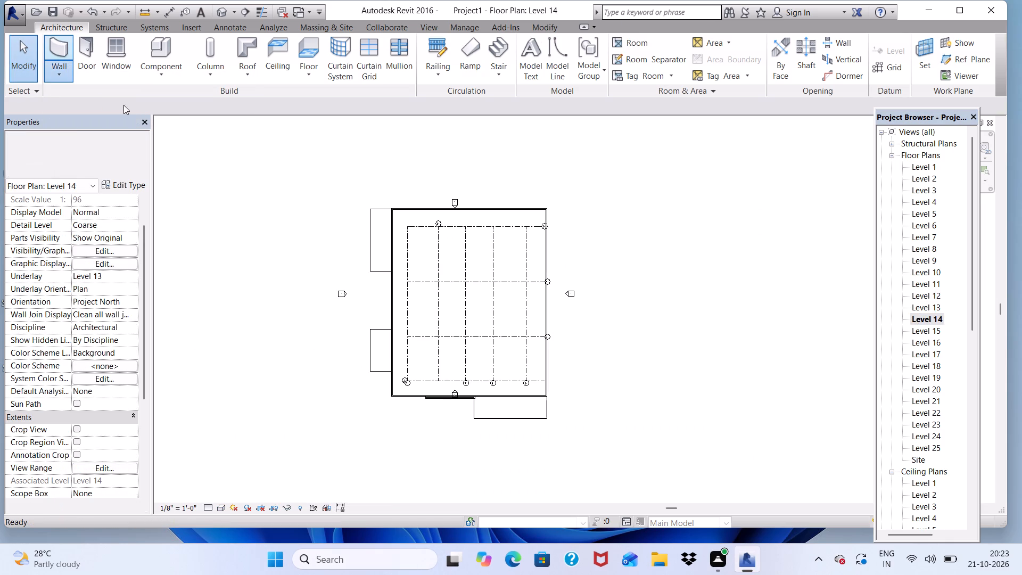
left_click(550, 41)
scroll(354, 208, "up", 5)
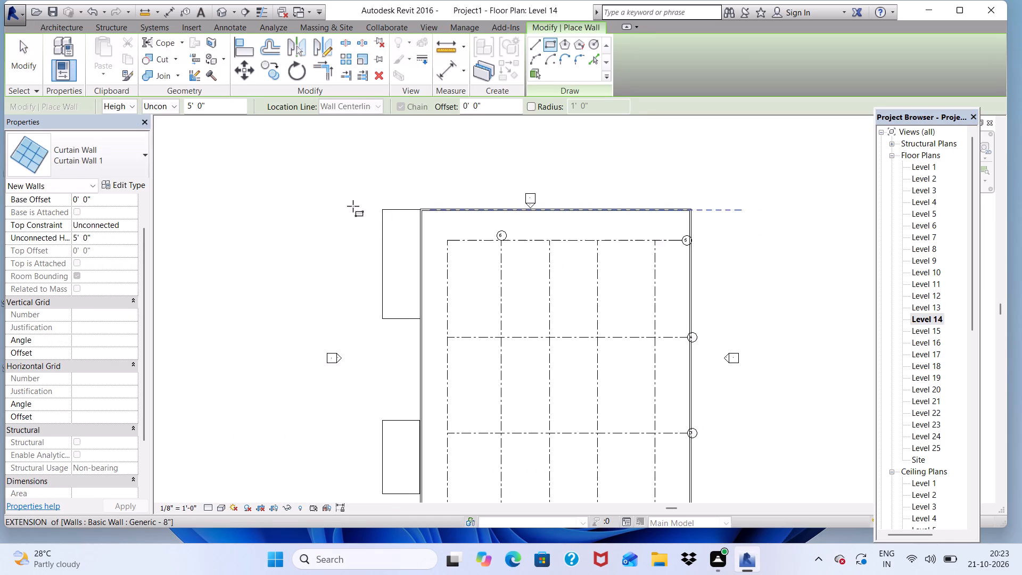
scroll(357, 203, "down", 1)
scroll(384, 209, "up", 9)
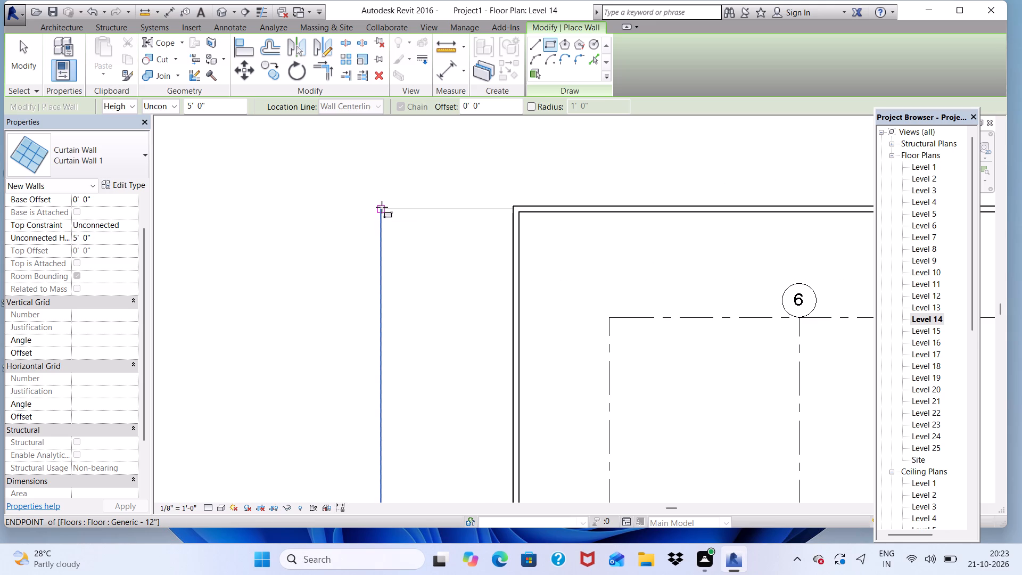
left_click(379, 209)
scroll(392, 142, "down", 6)
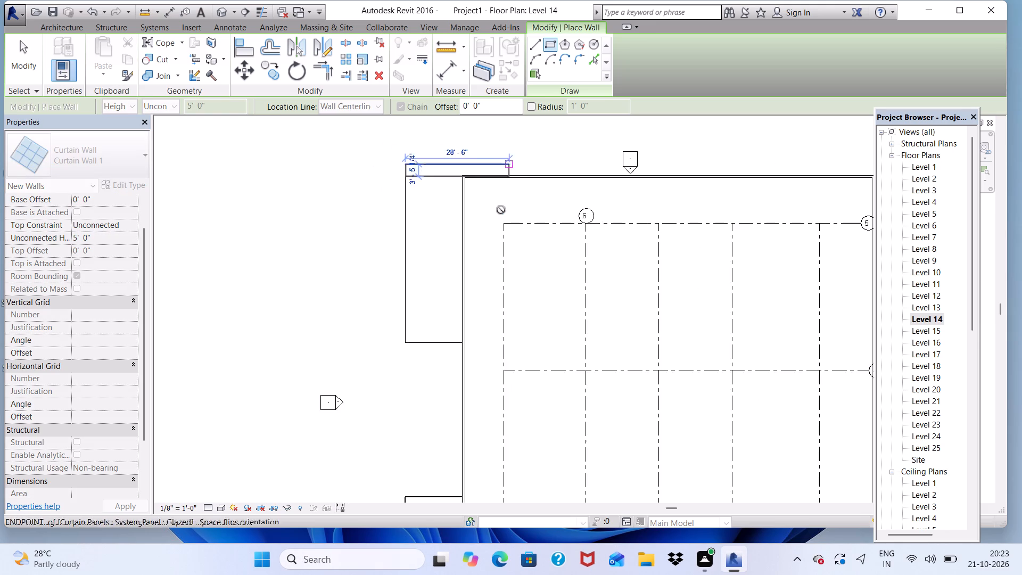
scroll(464, 300, "up", 6)
scroll(461, 389, "up", 4)
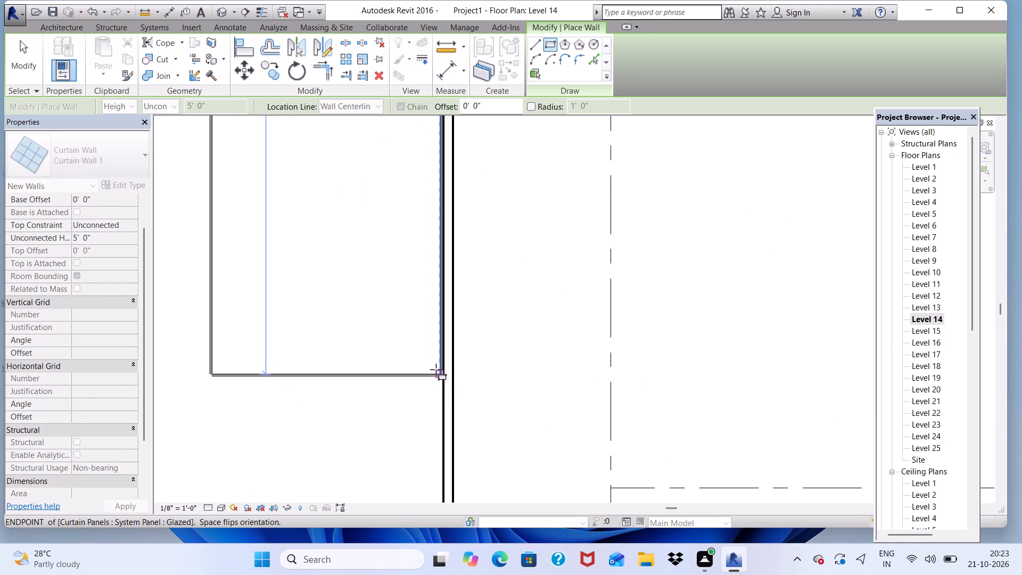
left_click(438, 370)
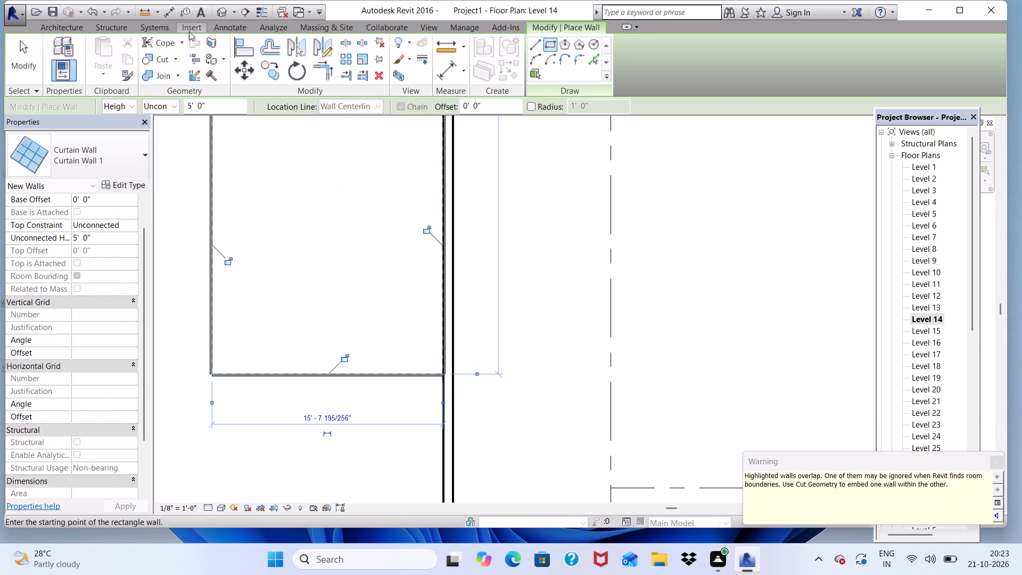
left_click(217, 14)
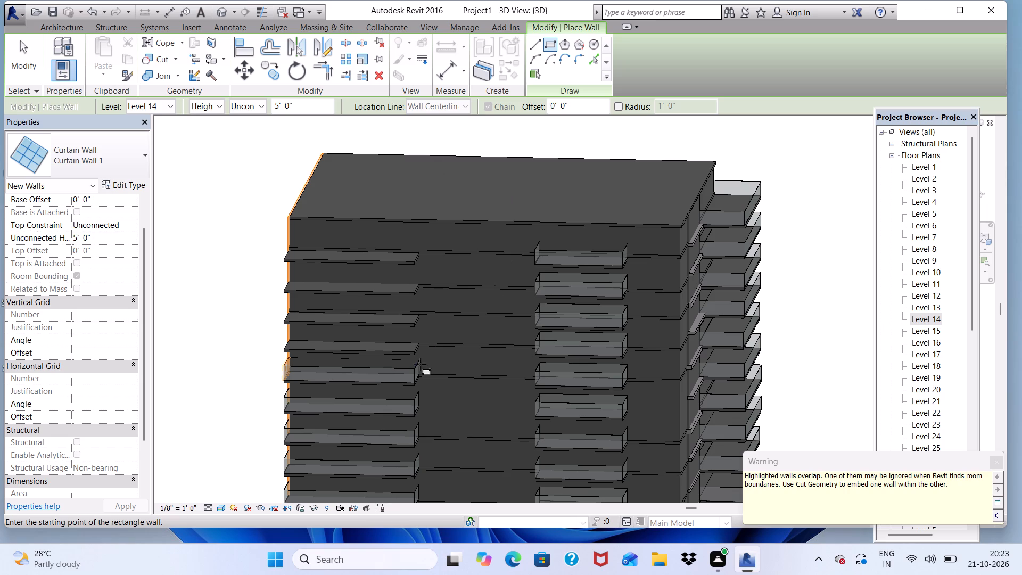
On Level 16, draw a rectangular 5' high curtain wall railing around the northwest balcony slab, about 15'-5" wide.
triple_click(923, 343)
scroll(350, 217, "down", 6)
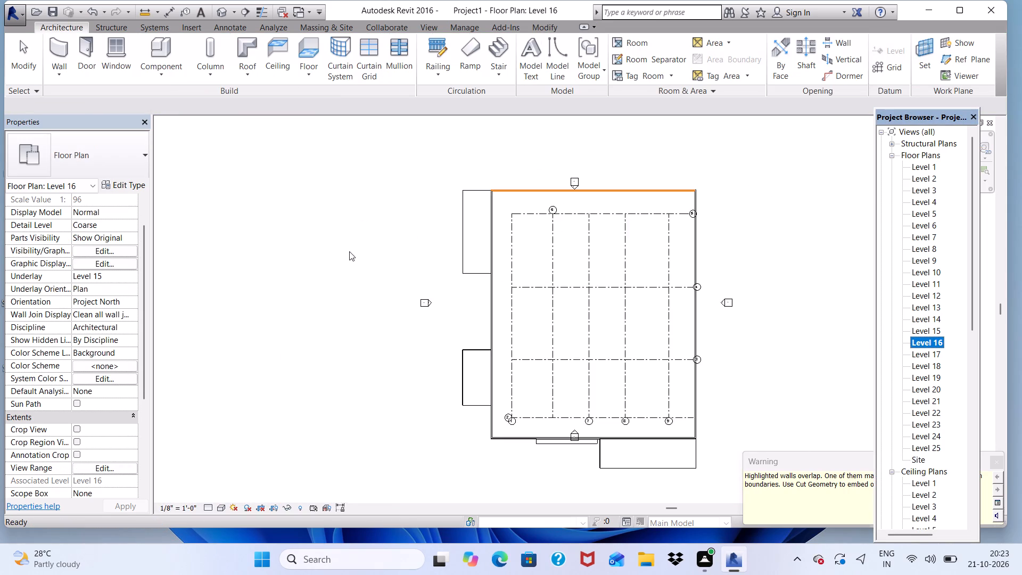
scroll(349, 251, "down", 4)
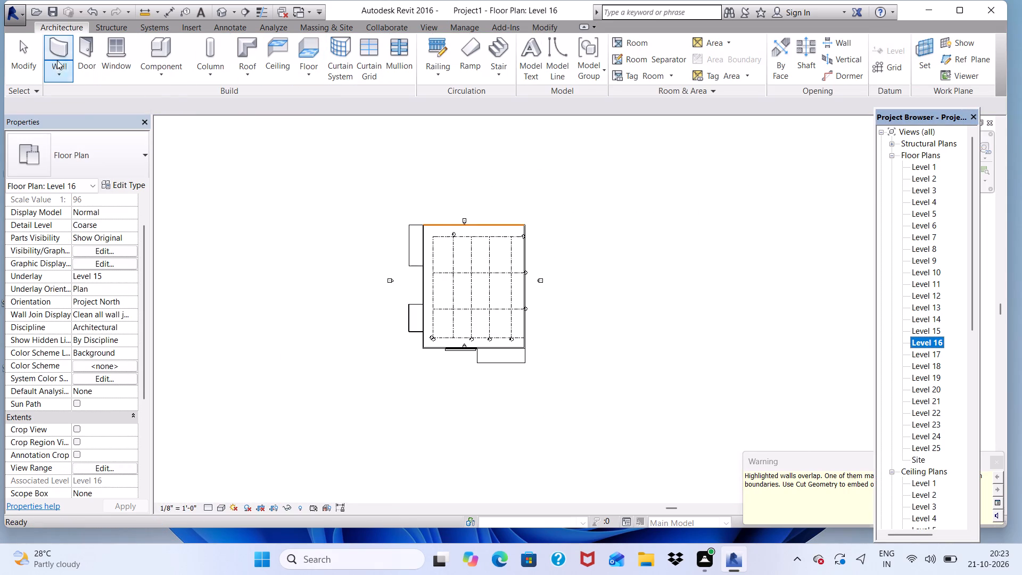
left_click(57, 57)
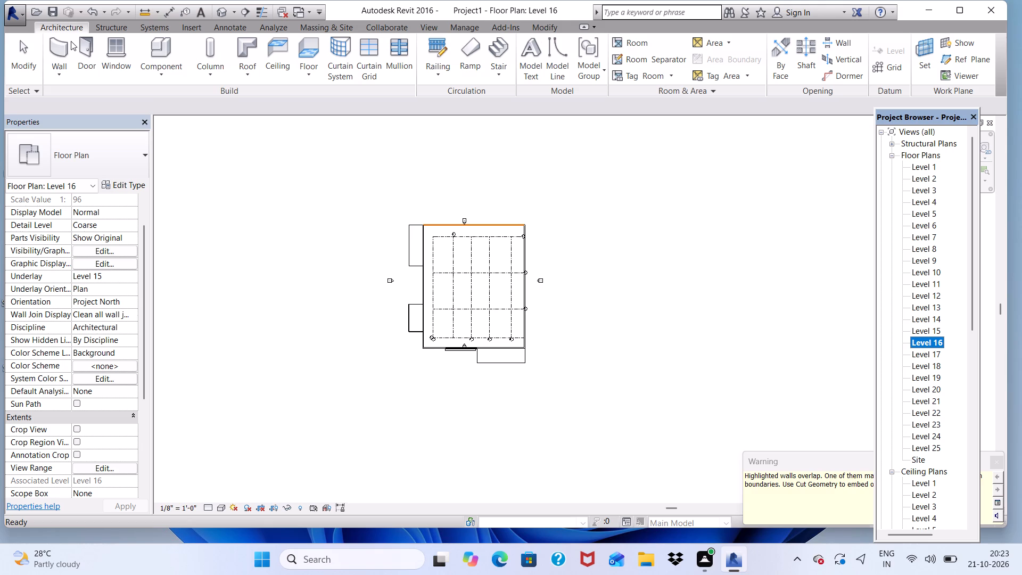
left_click(52, 51)
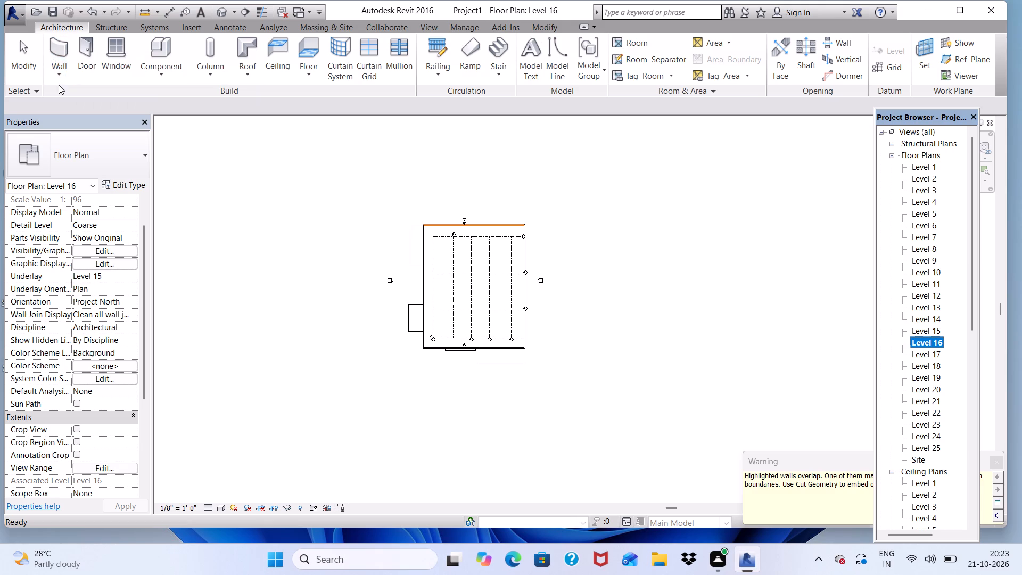
left_click(58, 73)
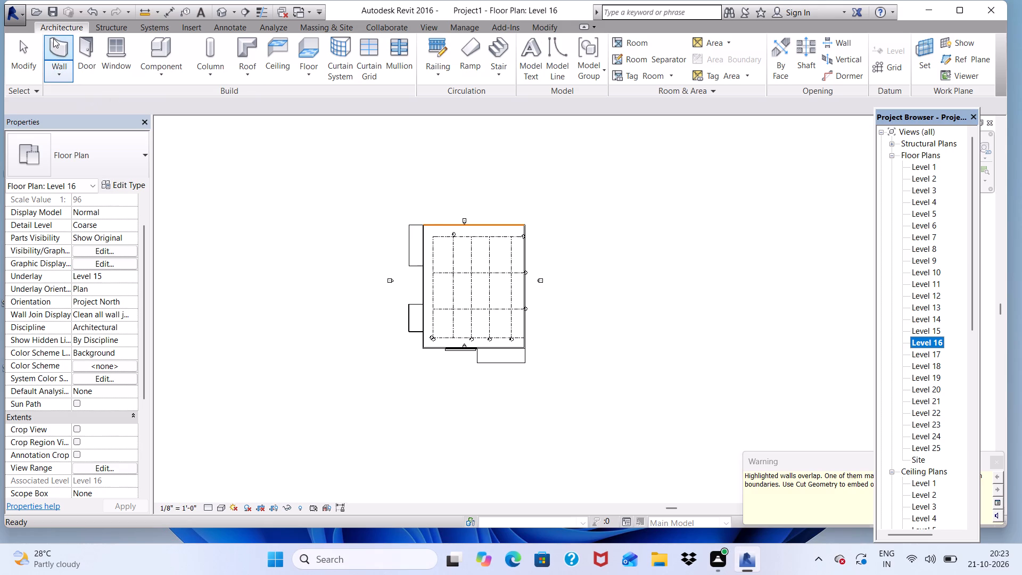
left_click(53, 38)
left_click(936, 341)
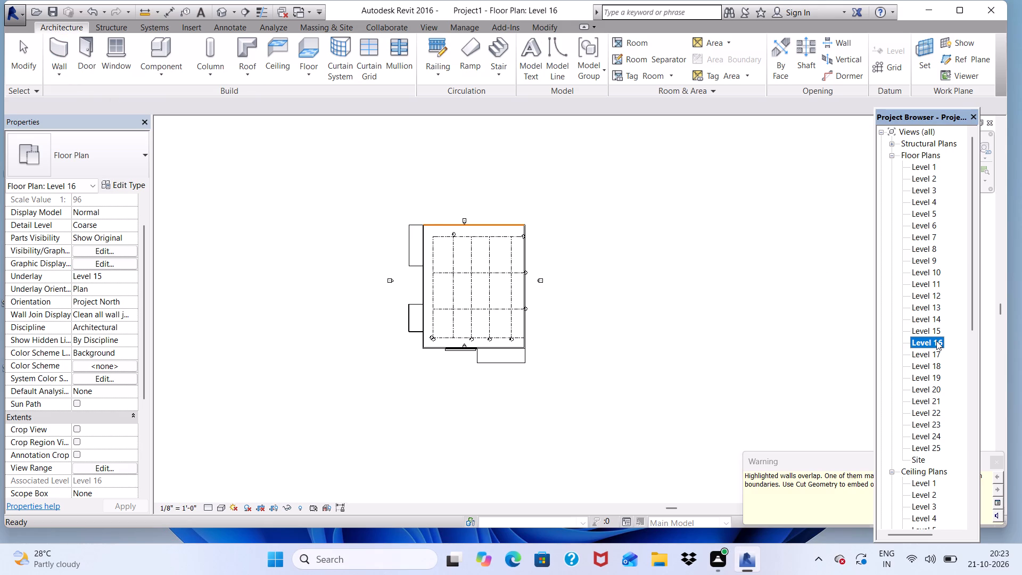
double_click(927, 335)
left_click(926, 336)
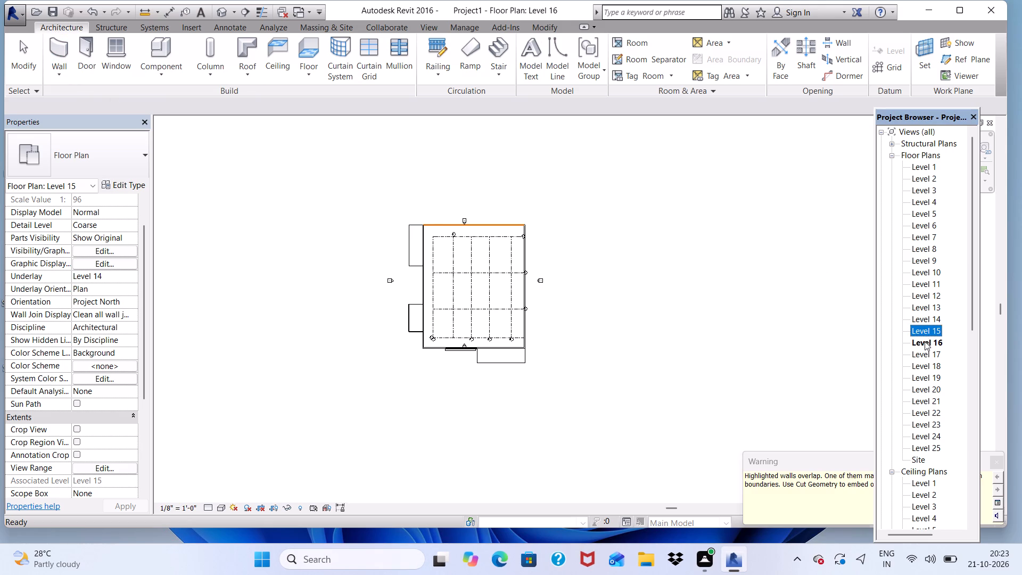
double_click(925, 341)
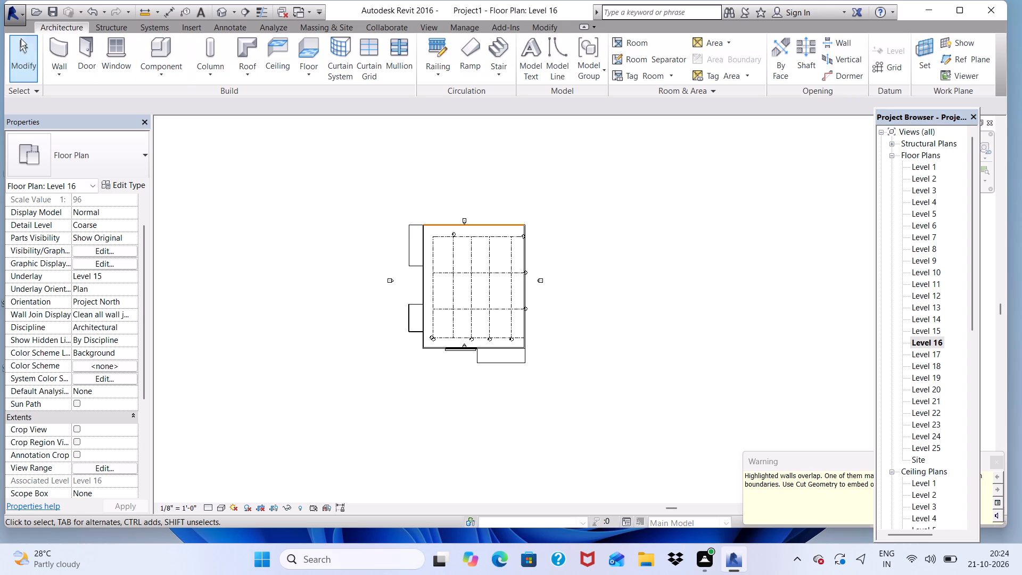
left_click(54, 47)
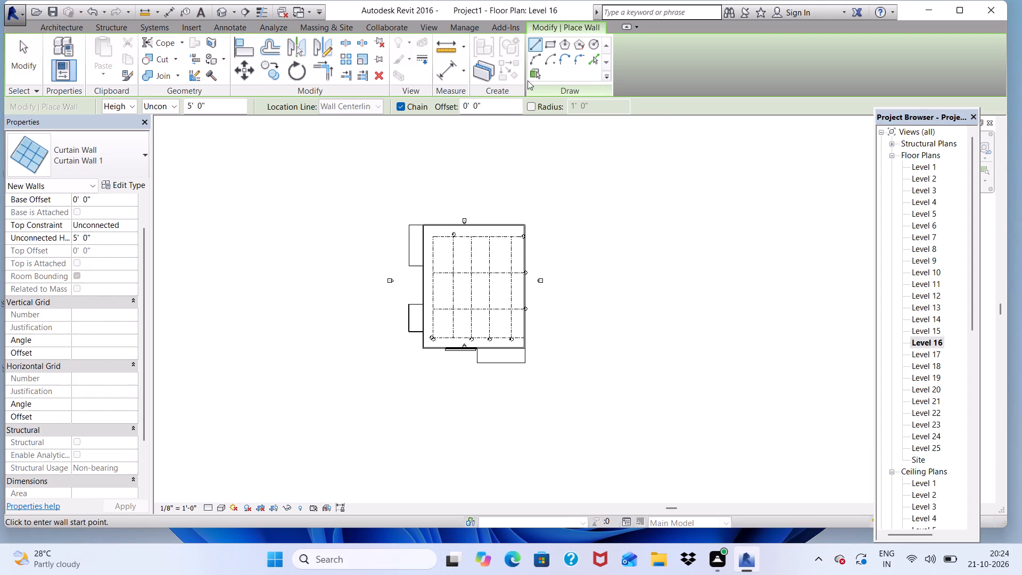
scroll(394, 394, "up", 5)
scroll(440, 242, "down", 3)
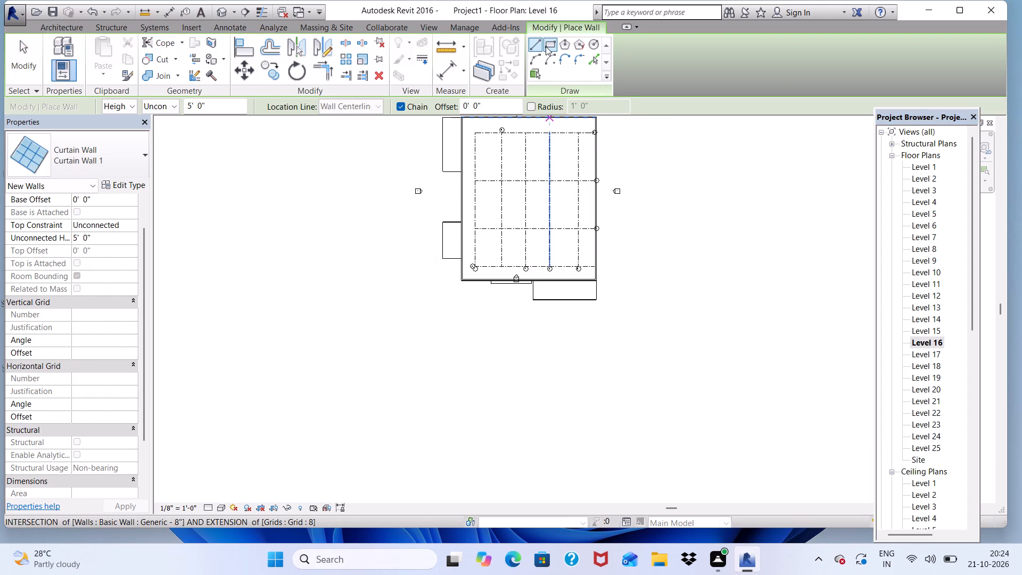
left_click(546, 46)
scroll(535, 194, "down", 5)
scroll(453, 161, "up", 9)
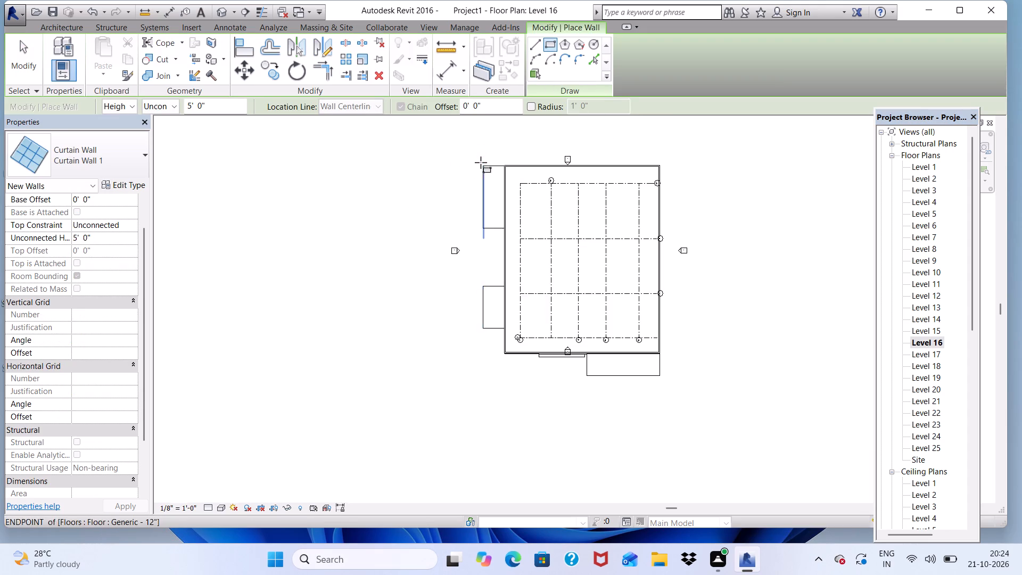
scroll(481, 162, "up", 8)
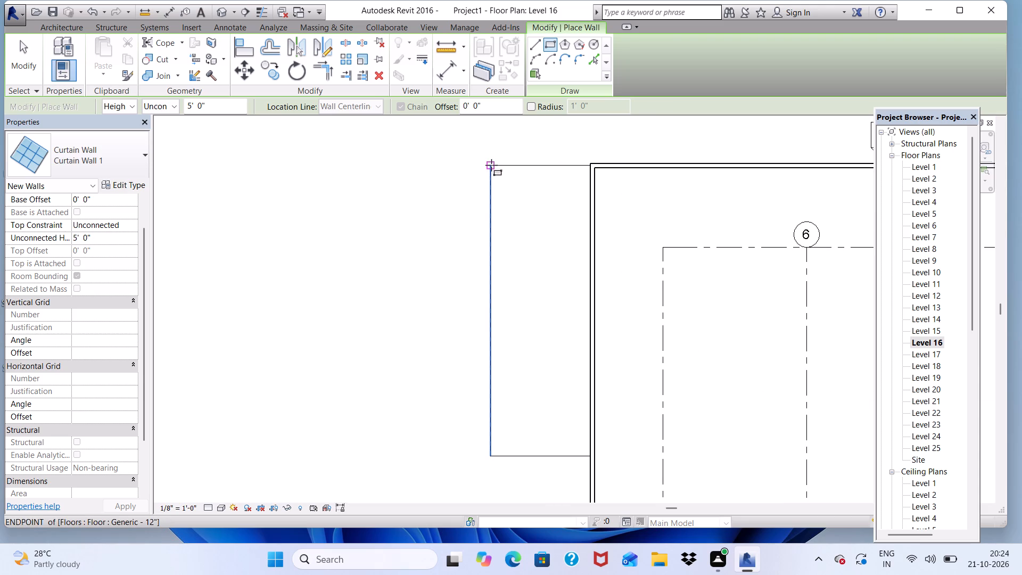
scroll(499, 232, "up", 4)
scroll(482, 134, "down", 5)
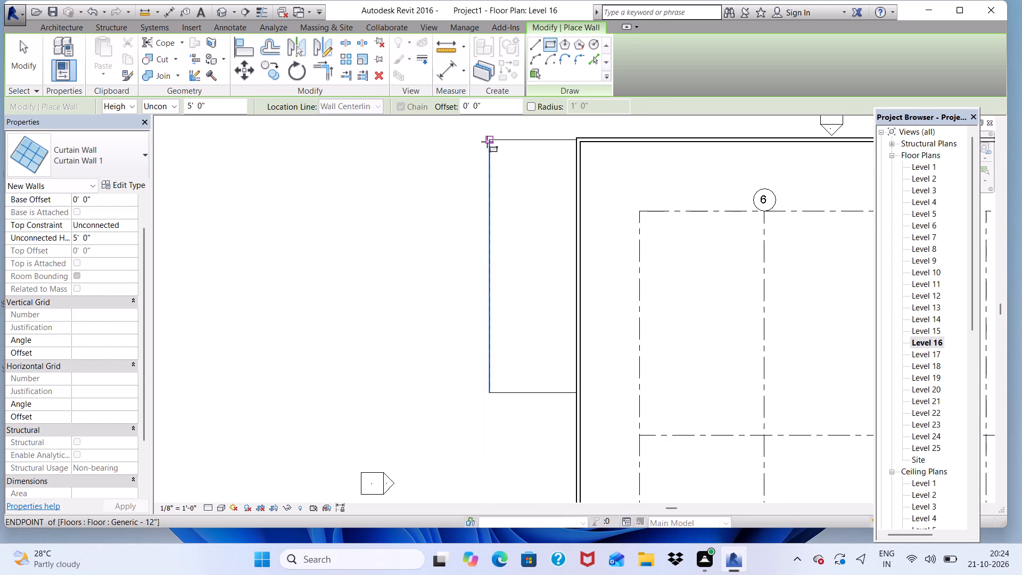
scroll(487, 138, "up", 4)
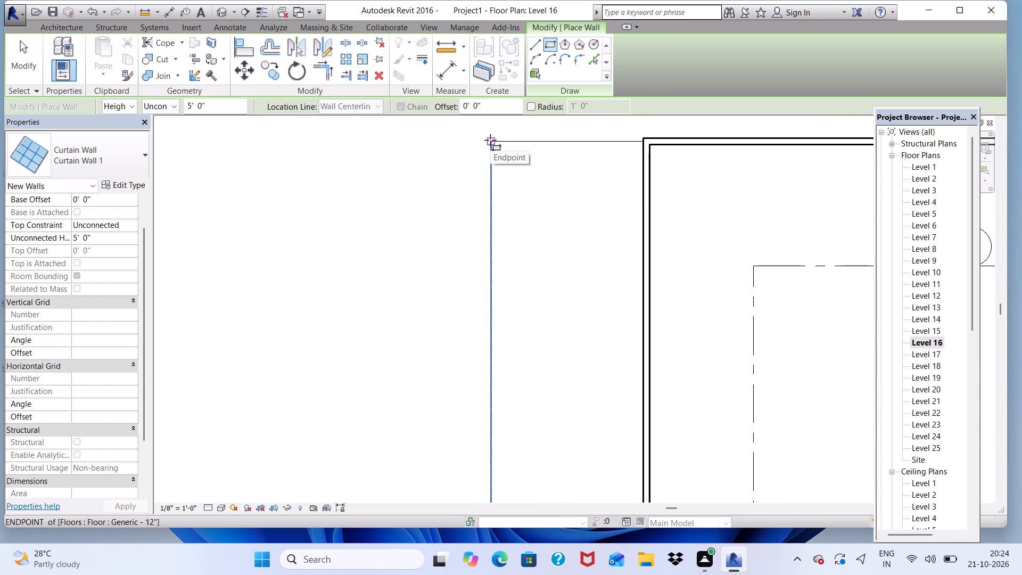
left_click(490, 141)
scroll(534, 144, "down", 5)
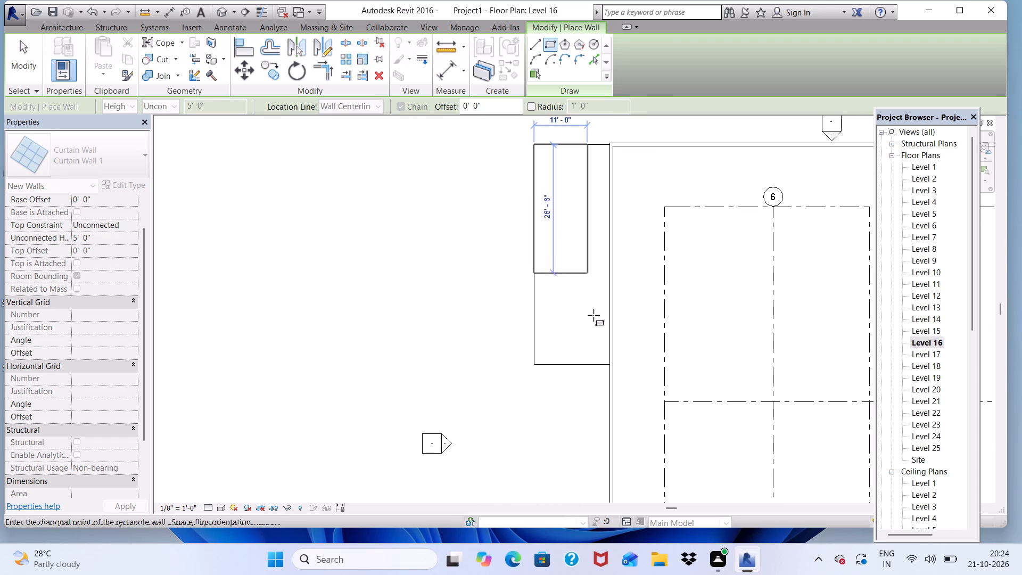
scroll(594, 320, "down", 4)
scroll(605, 360, "up", 15)
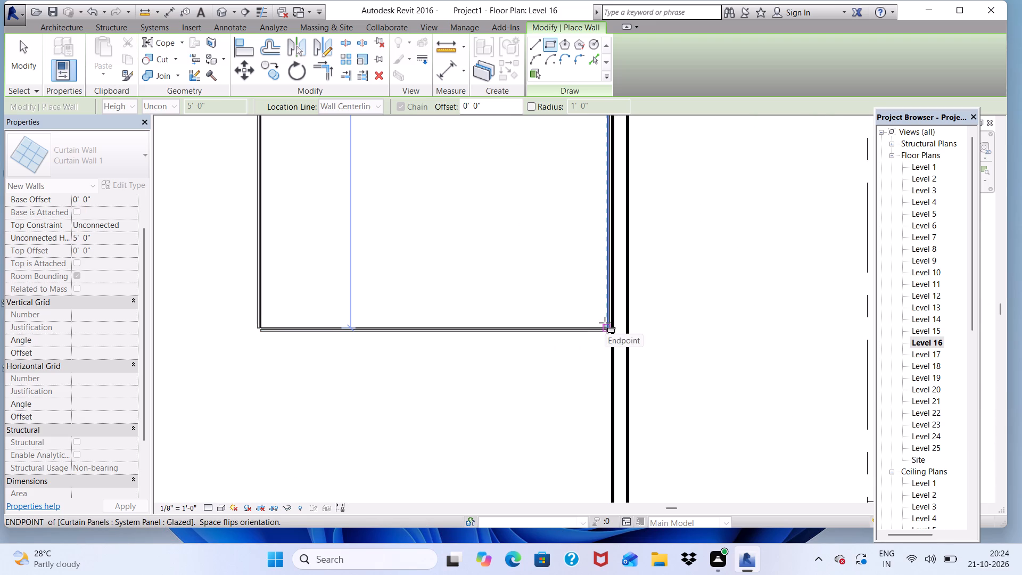
left_click(605, 323)
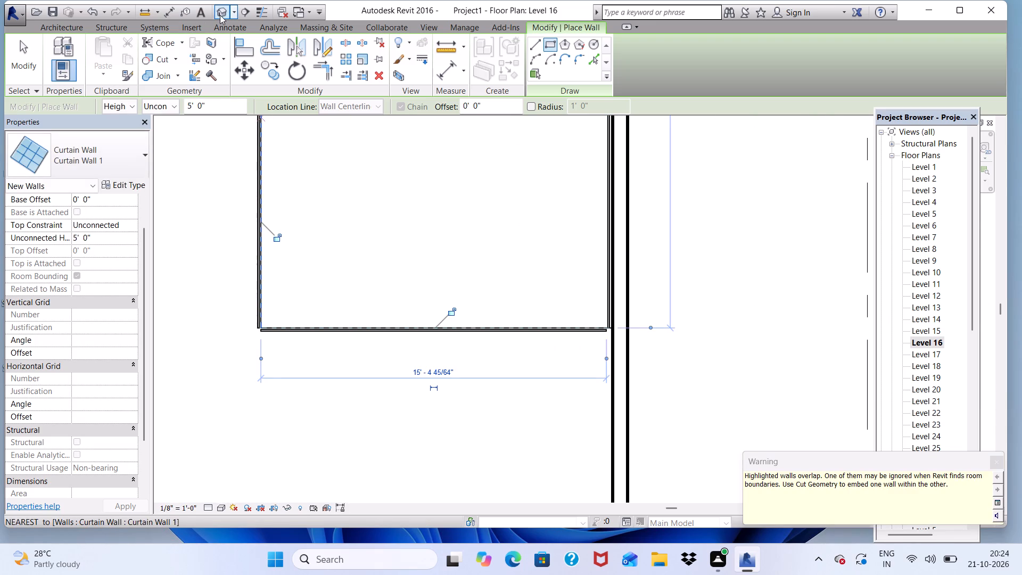
In the 3D view, examine the Level 16 northwest balcony railing and the slabs above it on the west face.
left_click(220, 15)
scroll(342, 241, "down", 5)
scroll(344, 256, "up", 6)
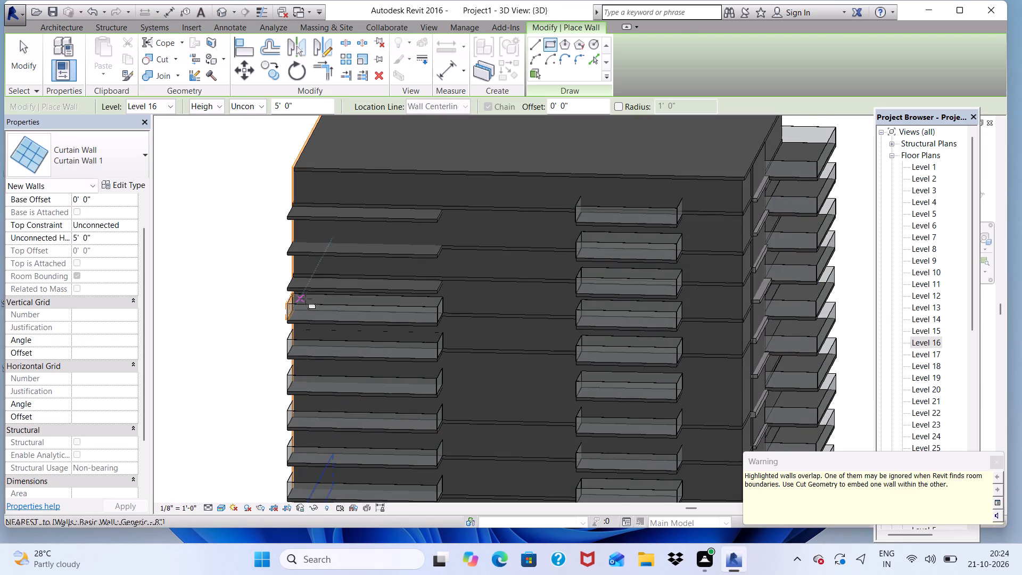
key("space")
left_click(258, 310)
middle_click_drag(259, 318, 368, 335)
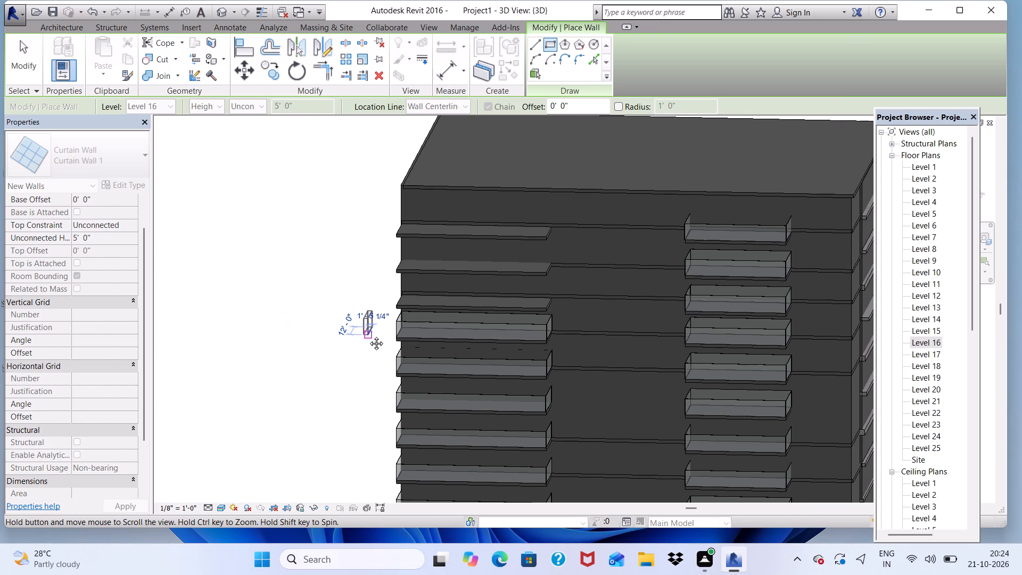
middle_click_drag(368, 335, 369, 334)
key("space")
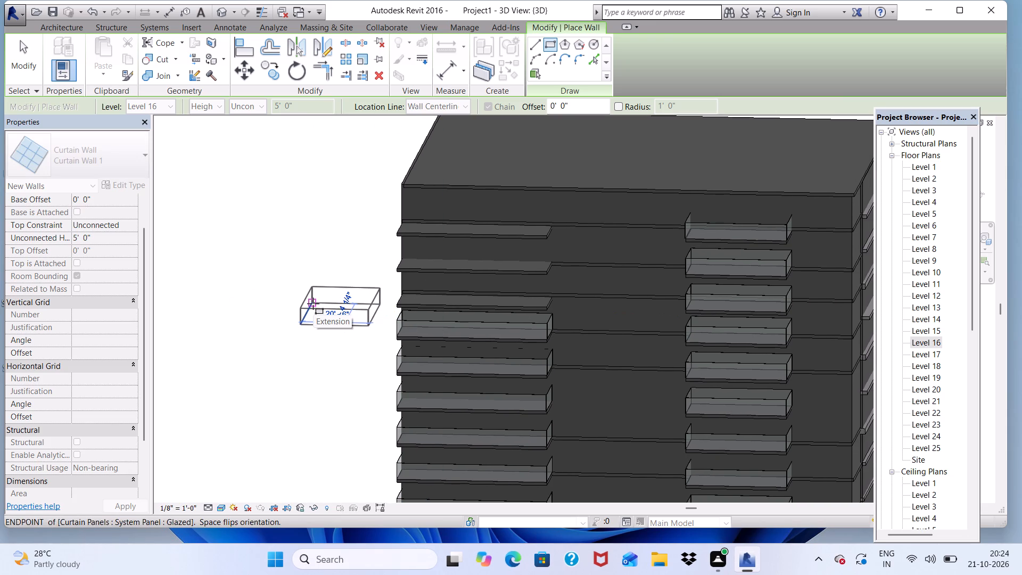
key("Escape")
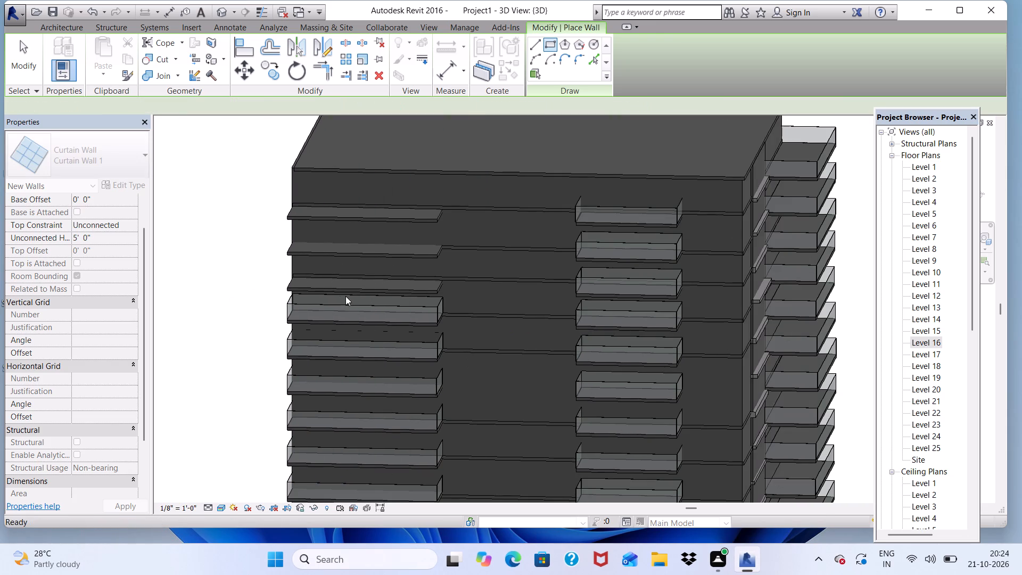
scroll(321, 289, "down", 5)
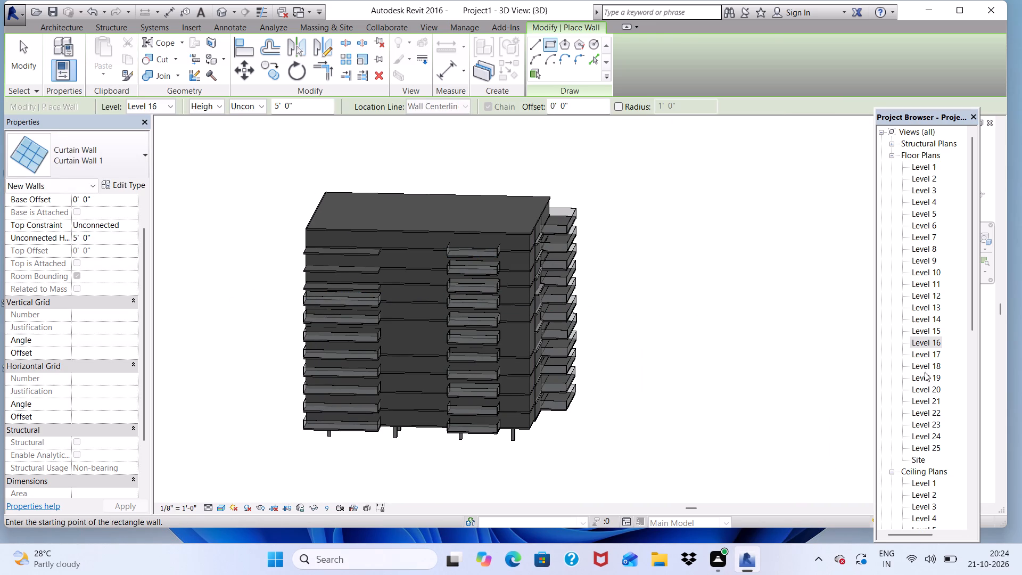
Open the Level 18 floor plan and start an architectural wall of type Curtain Wall 1 with a 5' height.
double_click(924, 369)
scroll(382, 350, "down", 3)
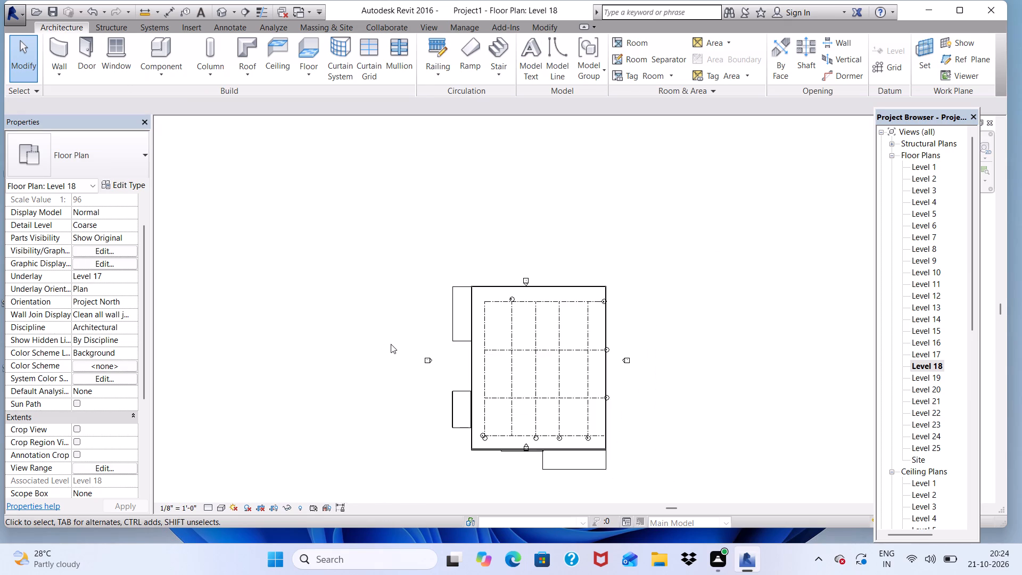
scroll(391, 344, "down", 4)
scroll(516, 415, "up", 7)
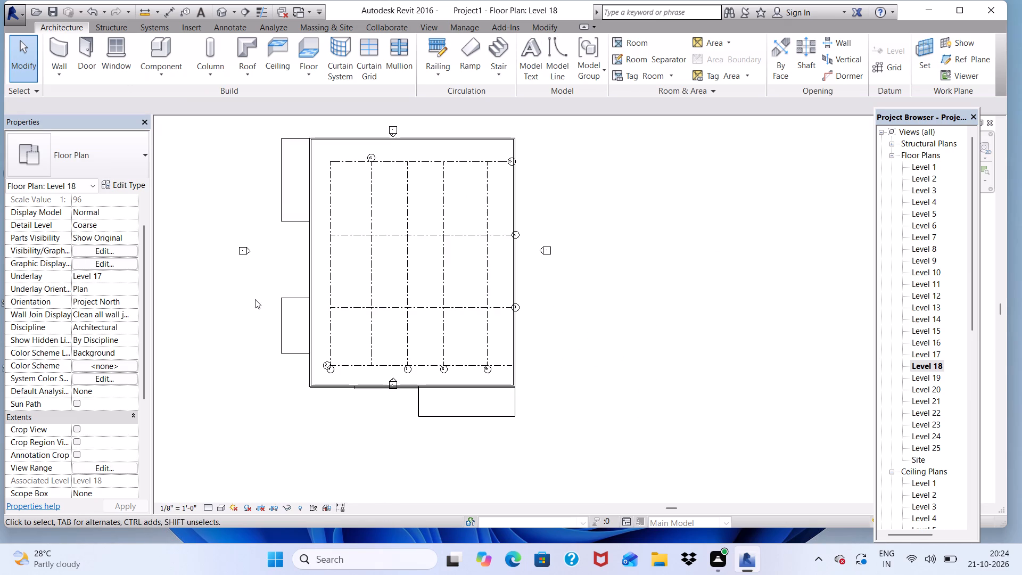
scroll(335, 306, "down", 3)
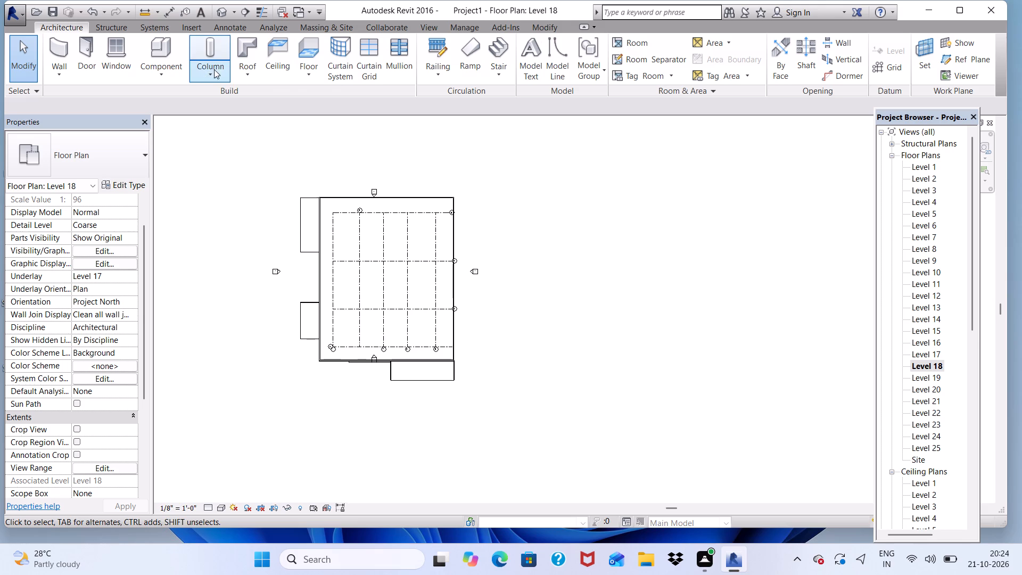
left_click(62, 61)
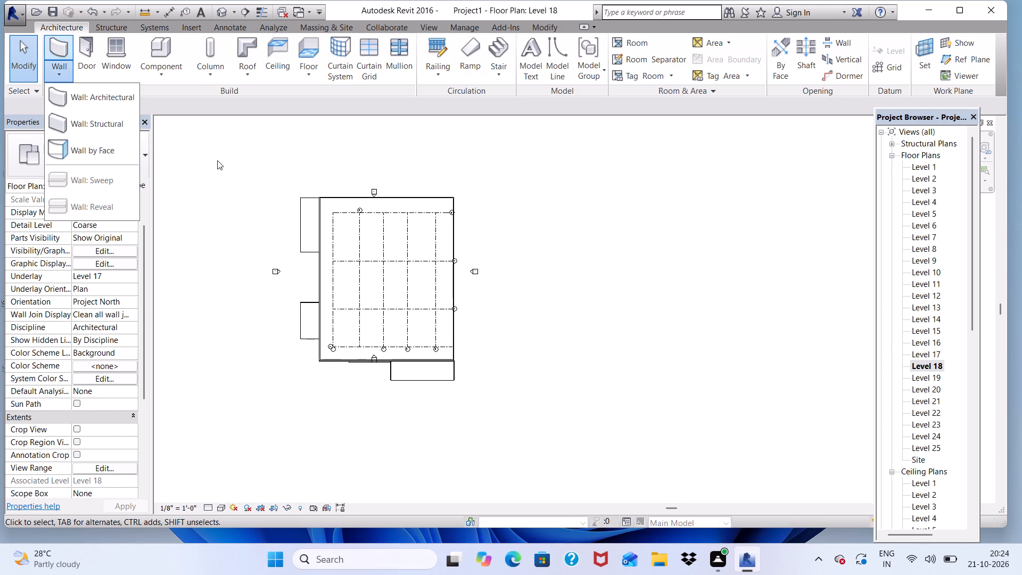
left_click(80, 94)
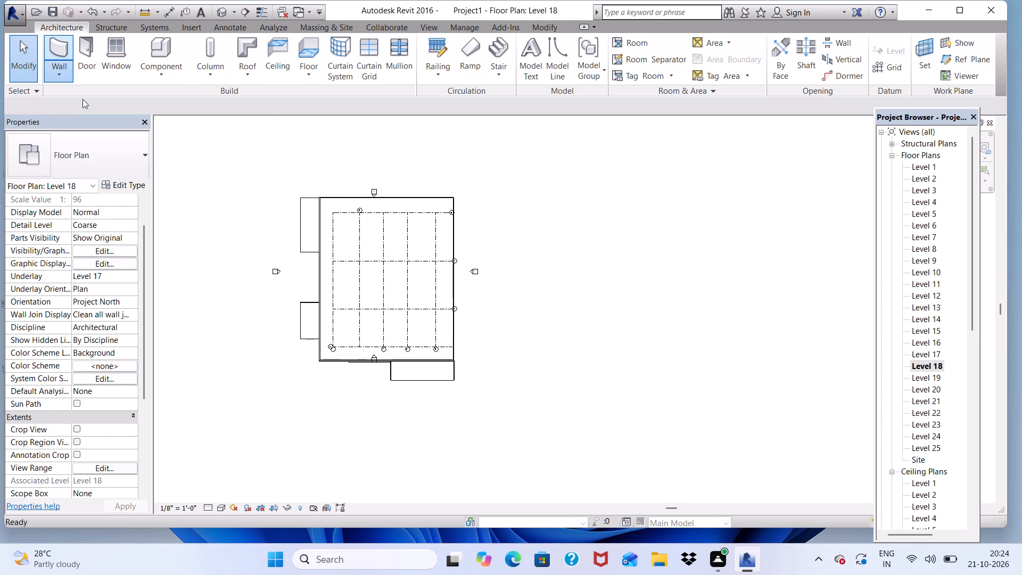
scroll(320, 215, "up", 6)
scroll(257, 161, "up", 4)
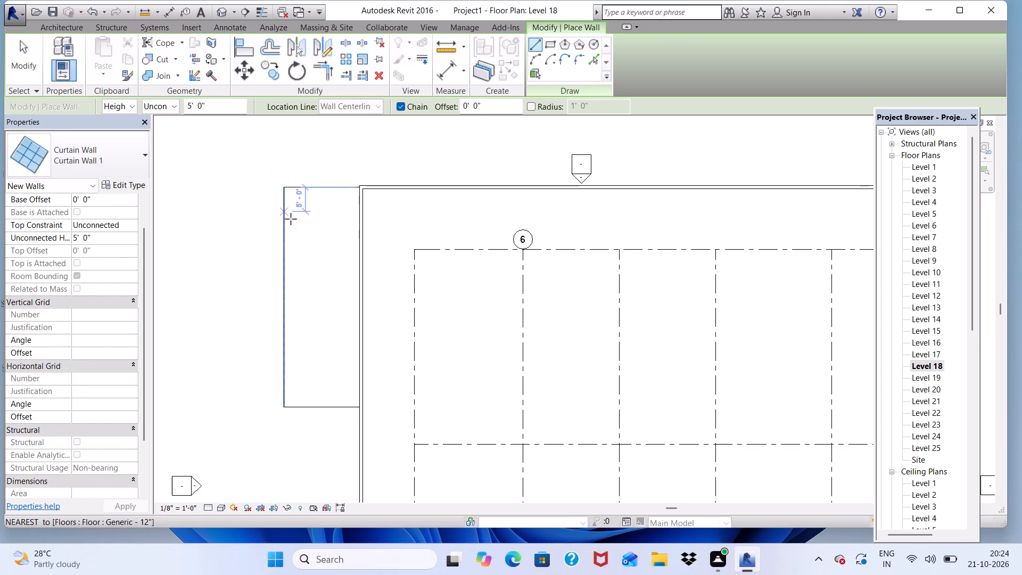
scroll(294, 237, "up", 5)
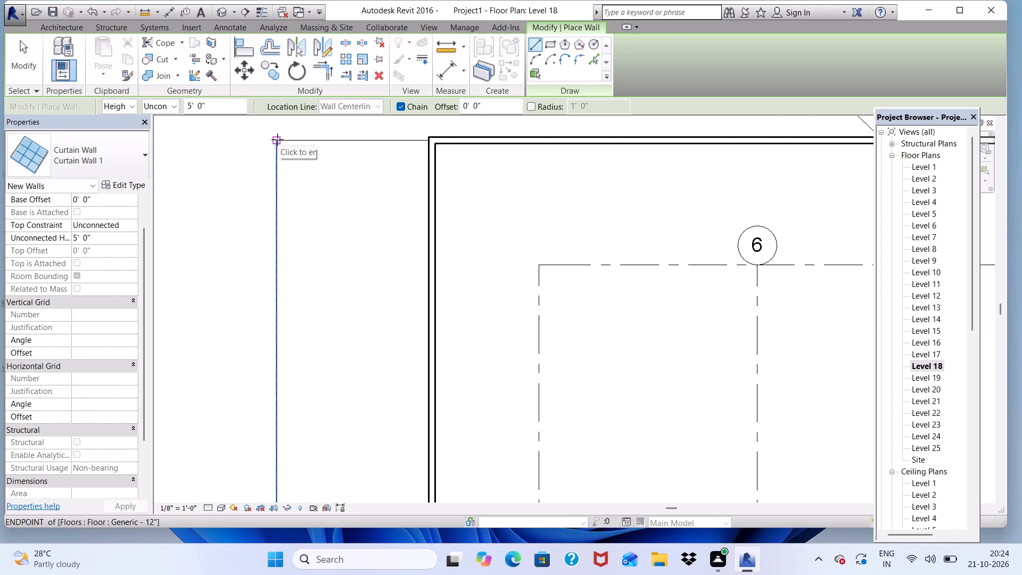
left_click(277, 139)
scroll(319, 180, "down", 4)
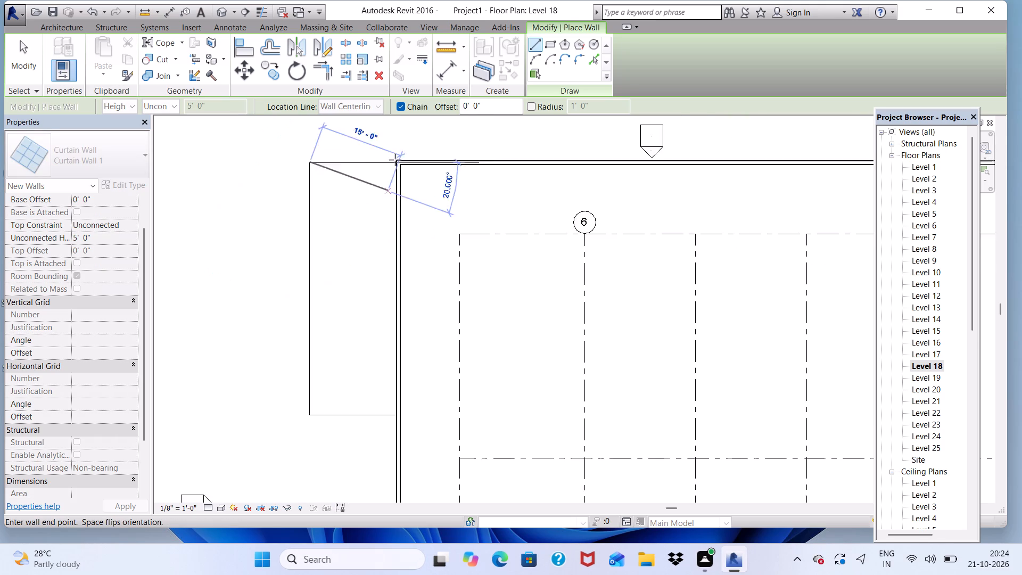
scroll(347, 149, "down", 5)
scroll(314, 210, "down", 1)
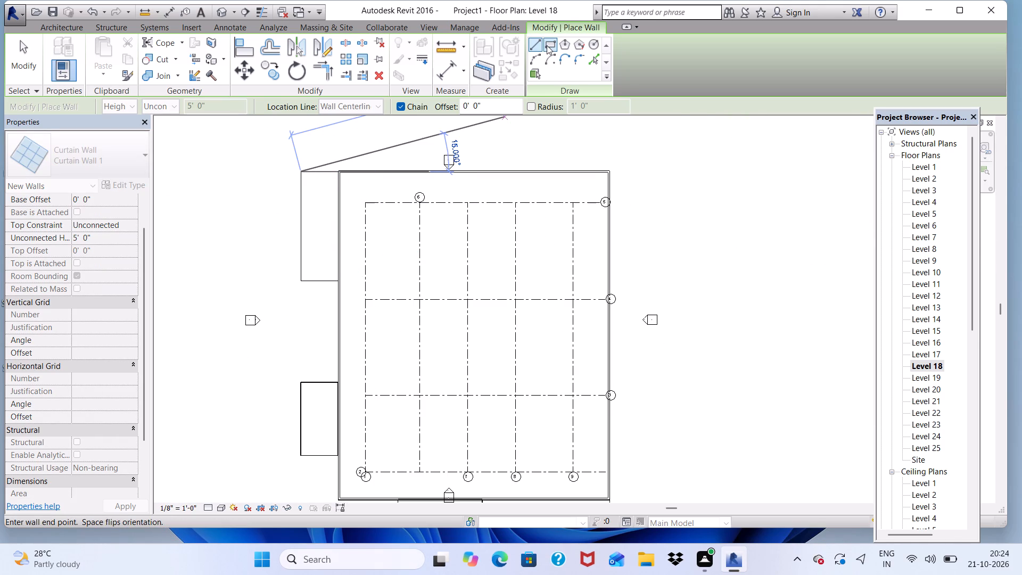
On Level 18, draw a rectangular 5' high curtain wall railing around the northwest balcony slab, about 15'-8" wide.
left_click(547, 45)
scroll(315, 167, "up", 4)
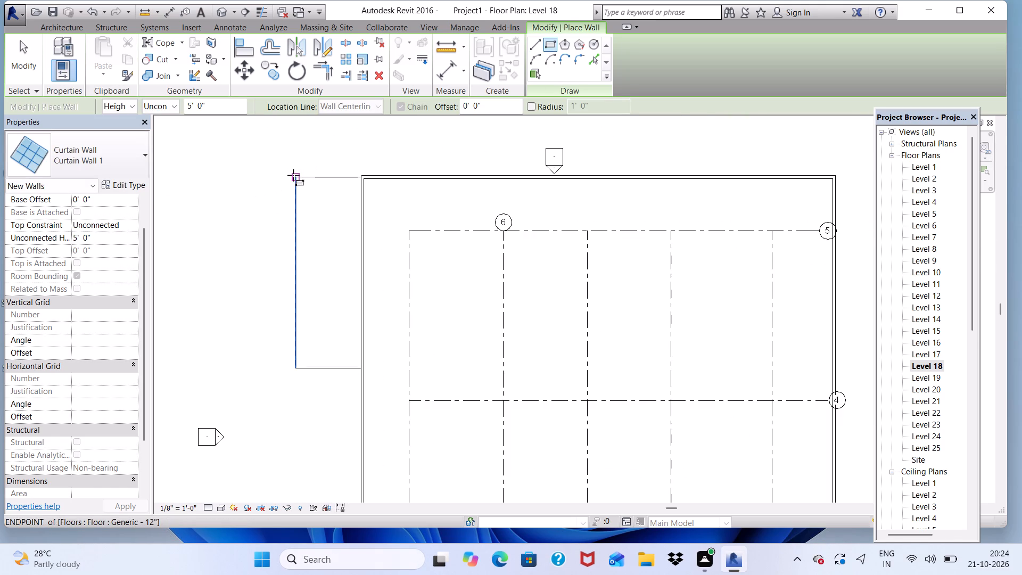
left_click(294, 176)
scroll(358, 212, "down", 6)
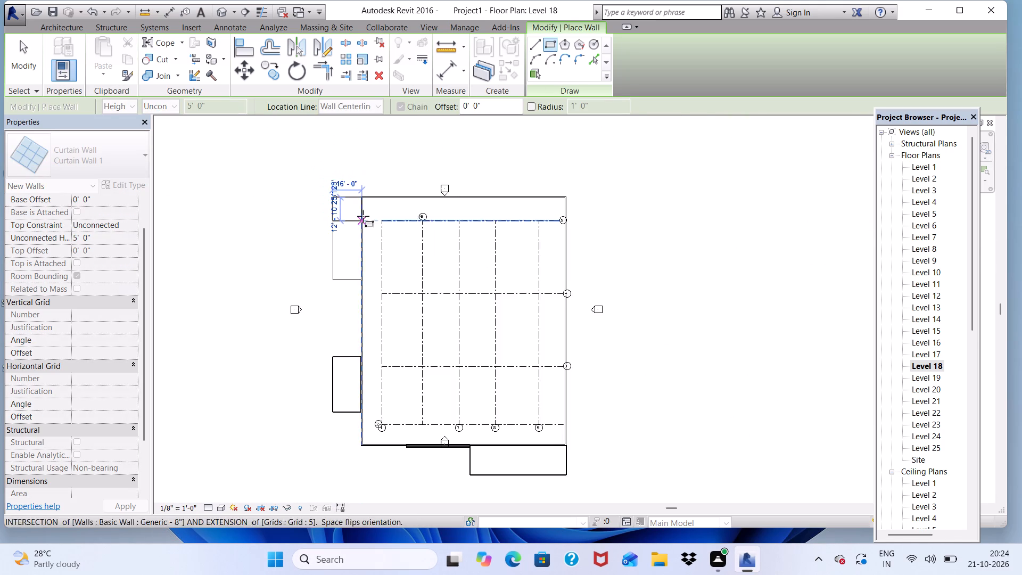
scroll(365, 212, "up", 3)
scroll(369, 401, "down", 2)
scroll(344, 335, "up", 6)
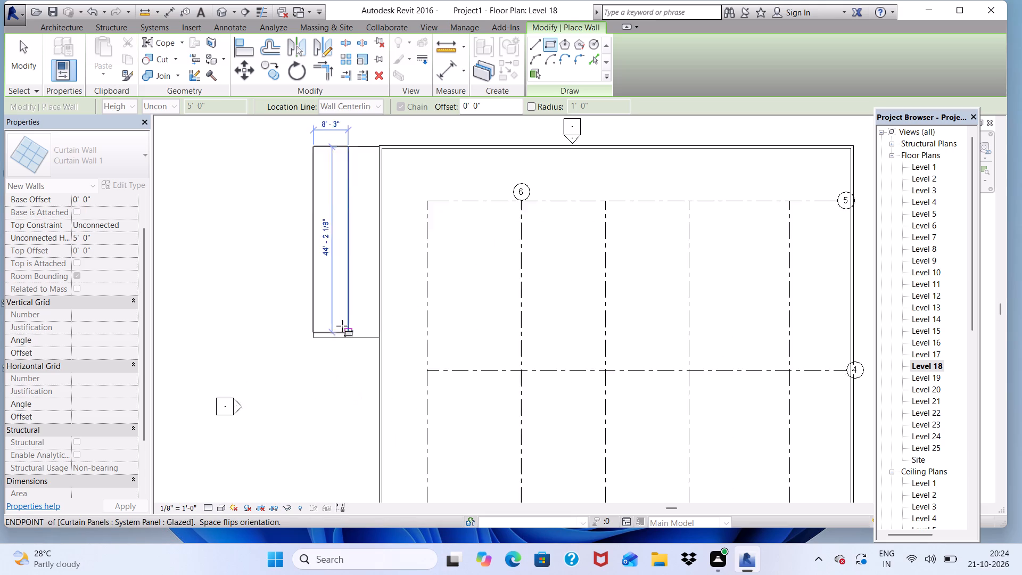
scroll(342, 326, "up", 3)
scroll(376, 356, "up", 5)
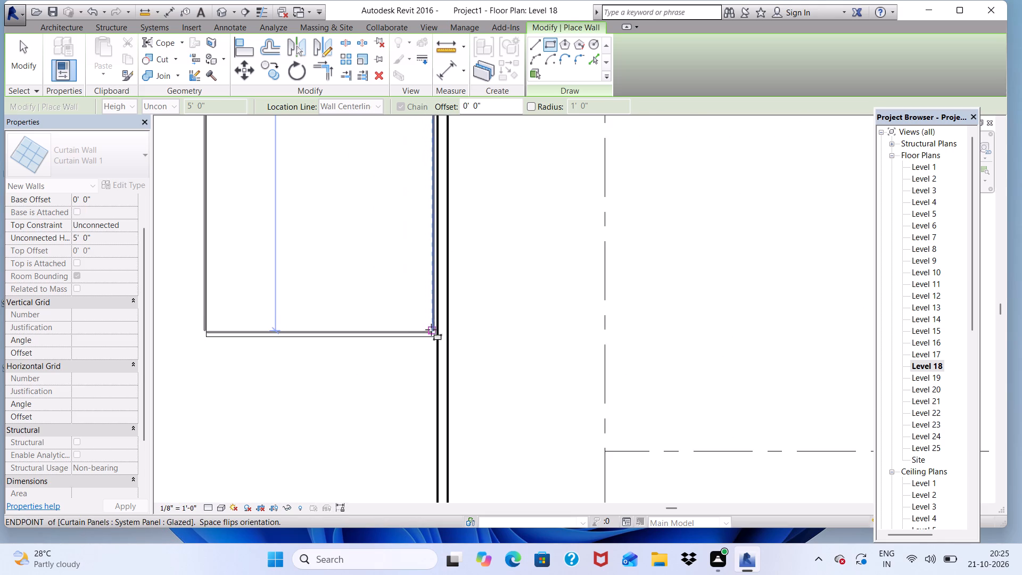
left_click(436, 332)
scroll(430, 370, "down", 4)
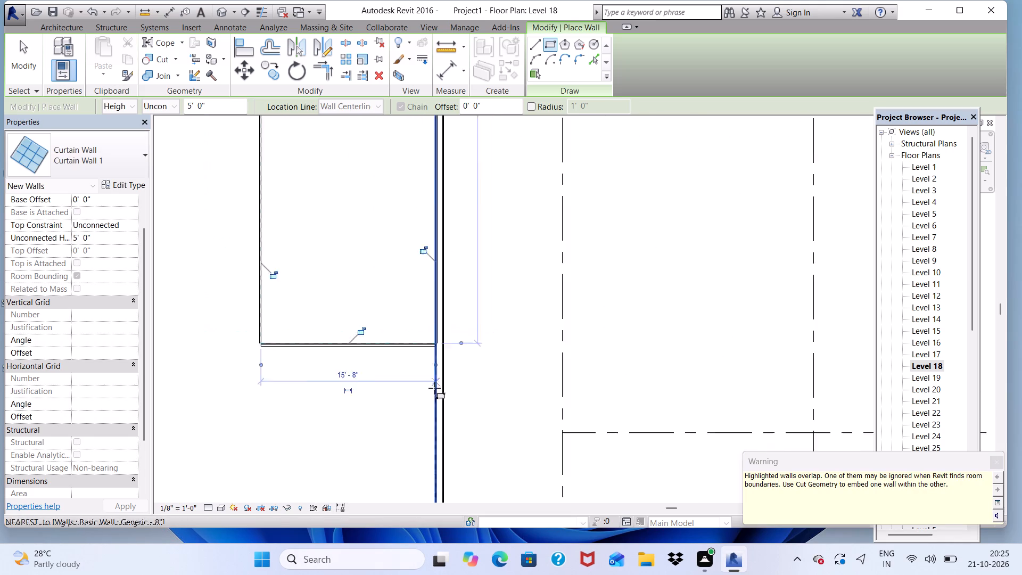
scroll(434, 388, "down", 2)
scroll(389, 351, "down", 11)
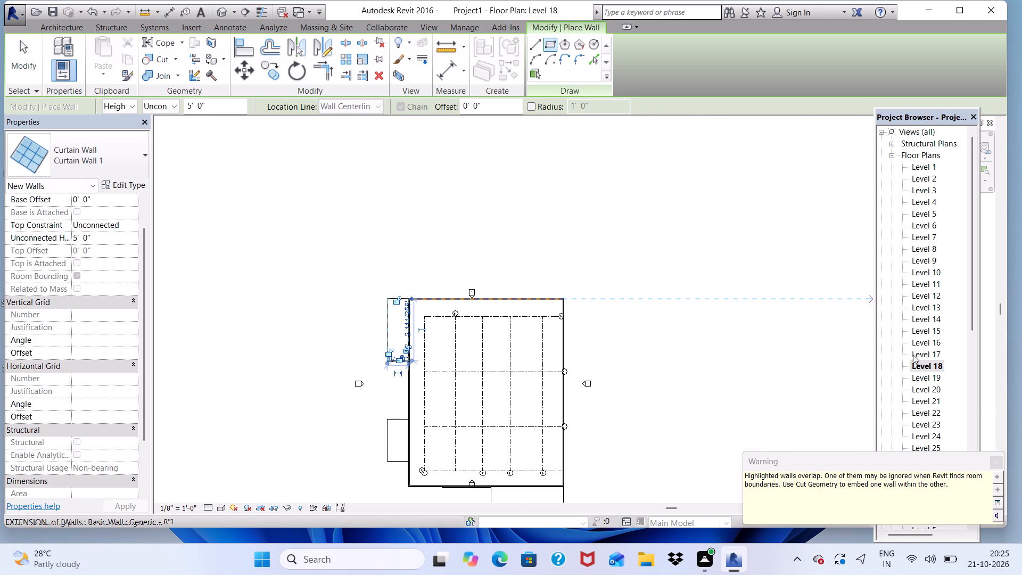
On Level 20, draw a rectangular 5' high curtain wall railing around the northwest balcony slab, up to the tower's west wall.
left_click(928, 388)
left_click(928, 388)
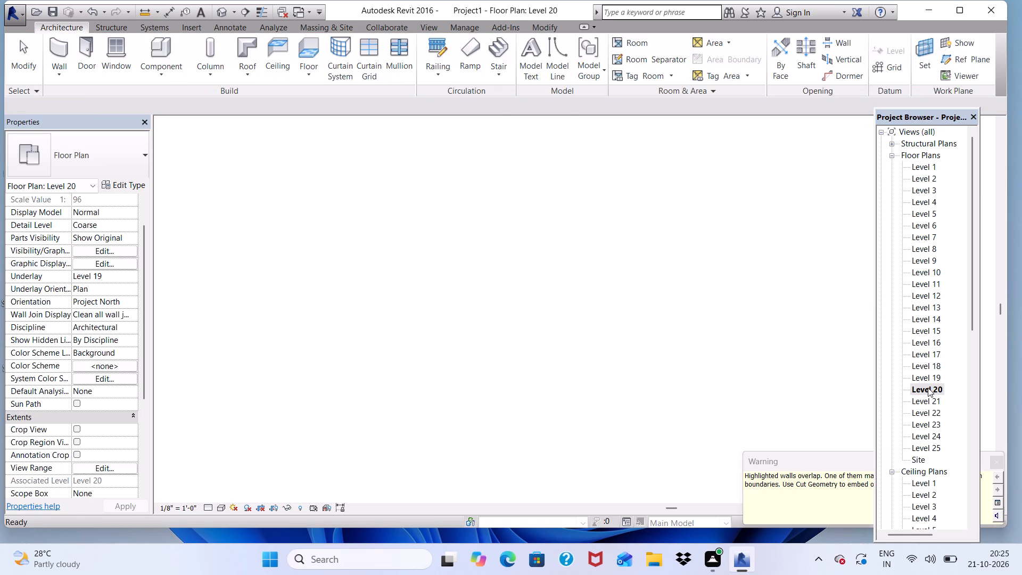
scroll(624, 335, "down", 6)
scroll(594, 363, "up", 1)
scroll(571, 326, "down", 5)
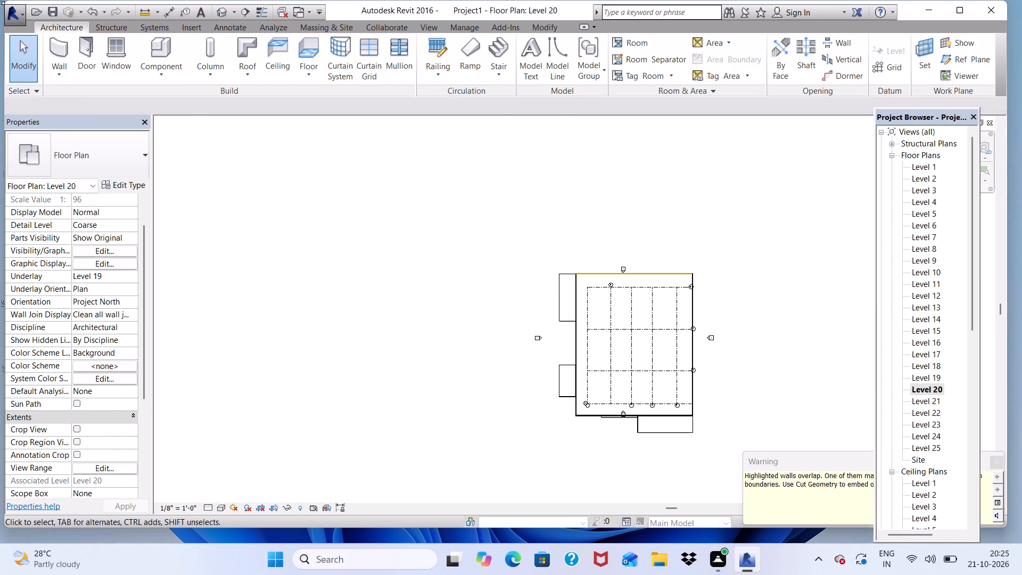
left_click(61, 52)
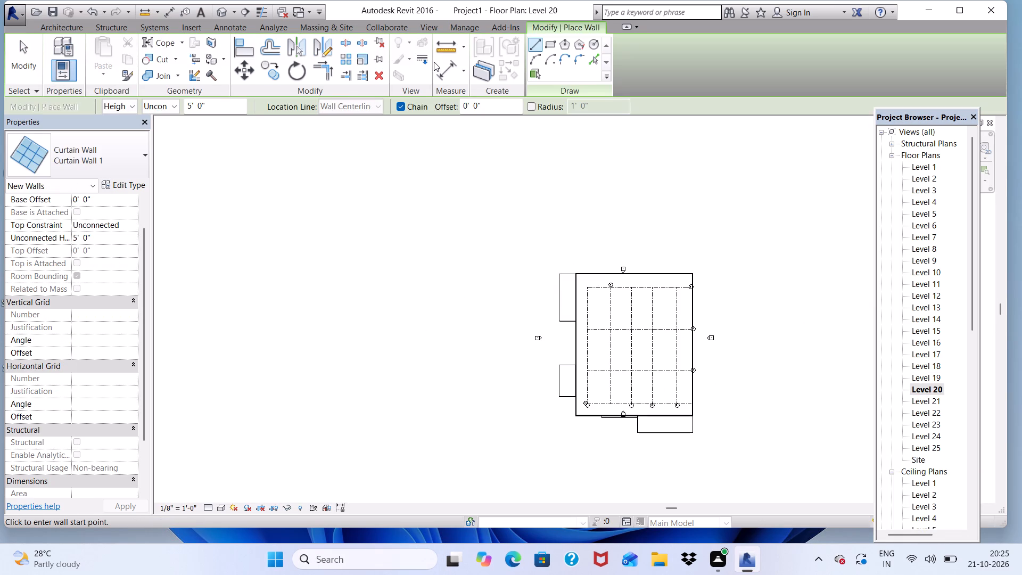
left_click(543, 41)
scroll(588, 275, "up", 6)
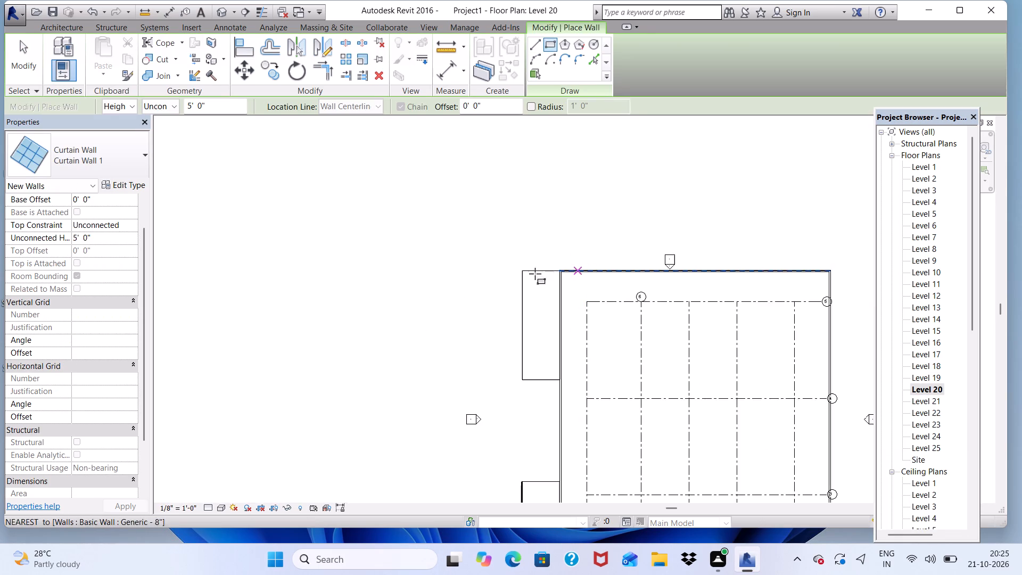
scroll(544, 274, "up", 12)
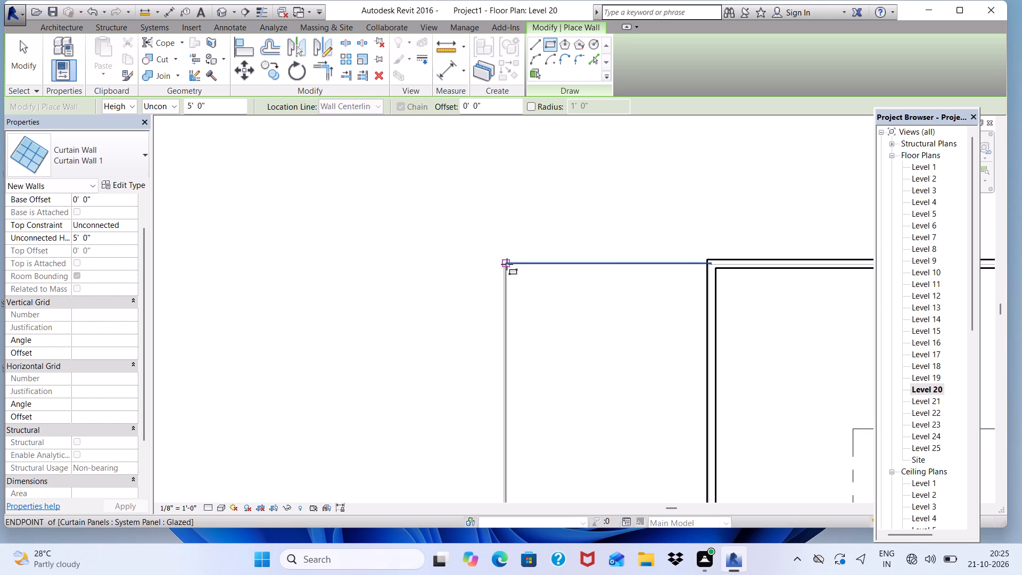
left_click(504, 262)
scroll(484, 226, "down", 6)
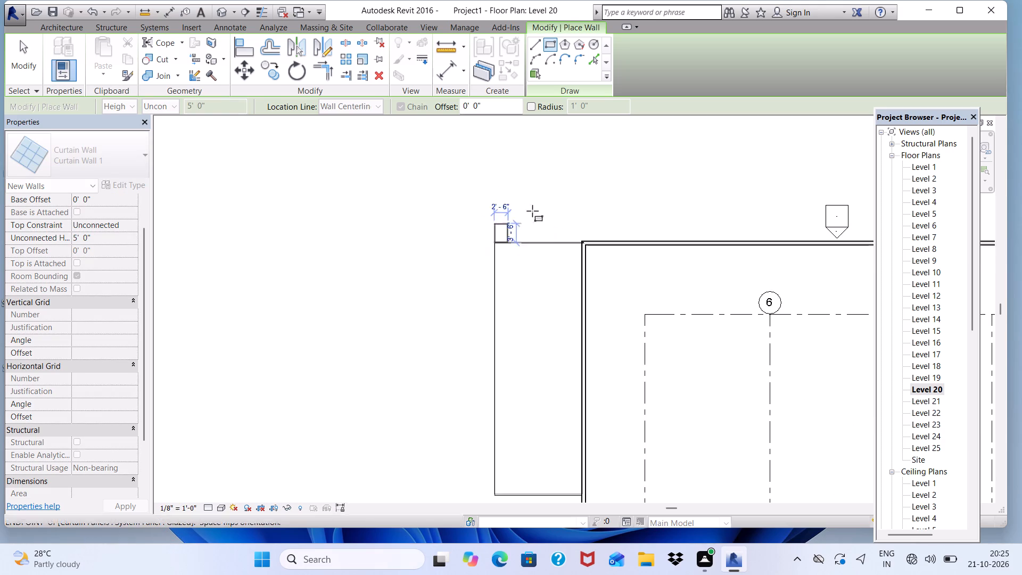
scroll(534, 199, "down", 4)
scroll(596, 440, "up", 6)
scroll(573, 289, "up", 6)
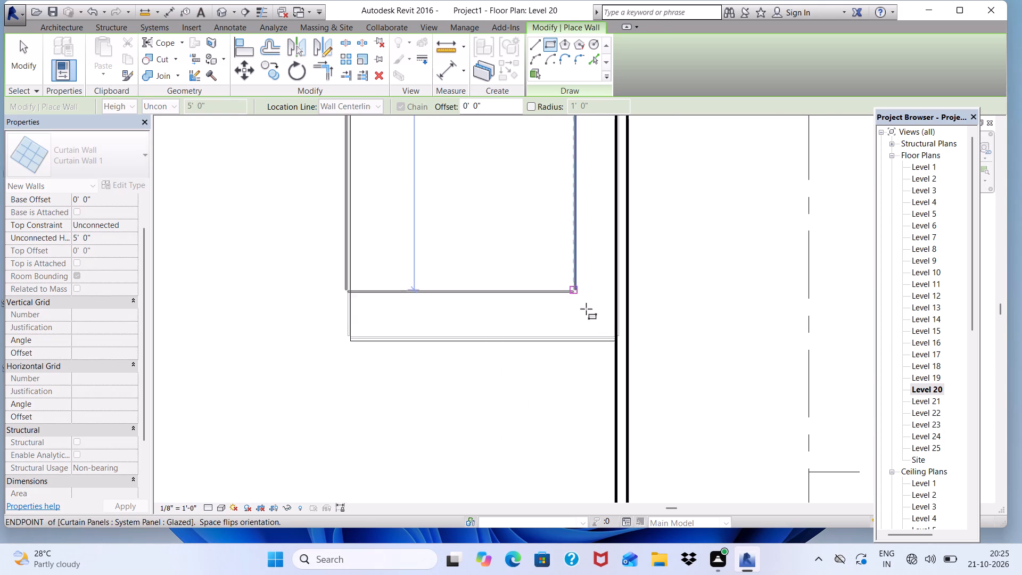
scroll(613, 342, "up", 5)
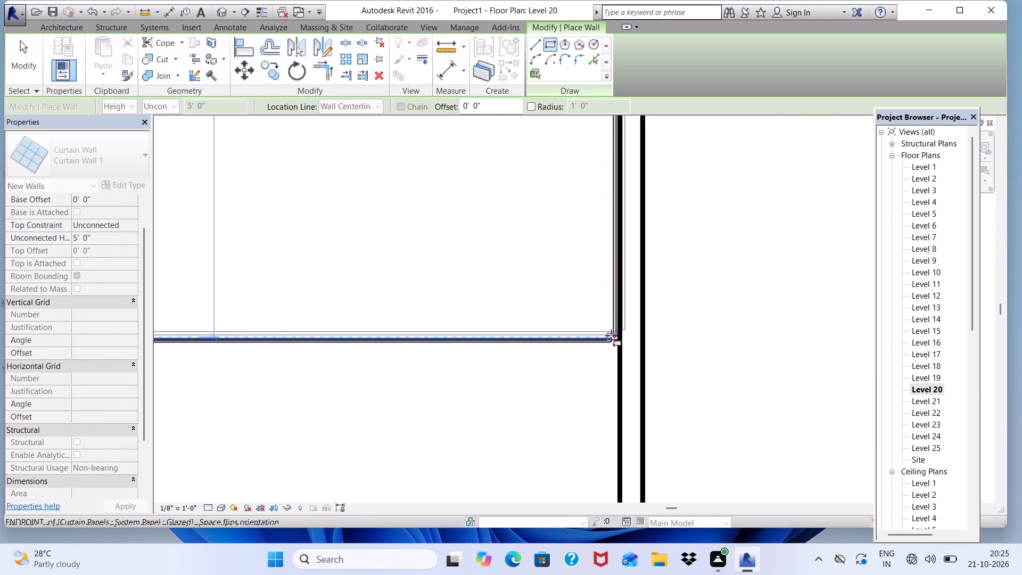
left_click(613, 331)
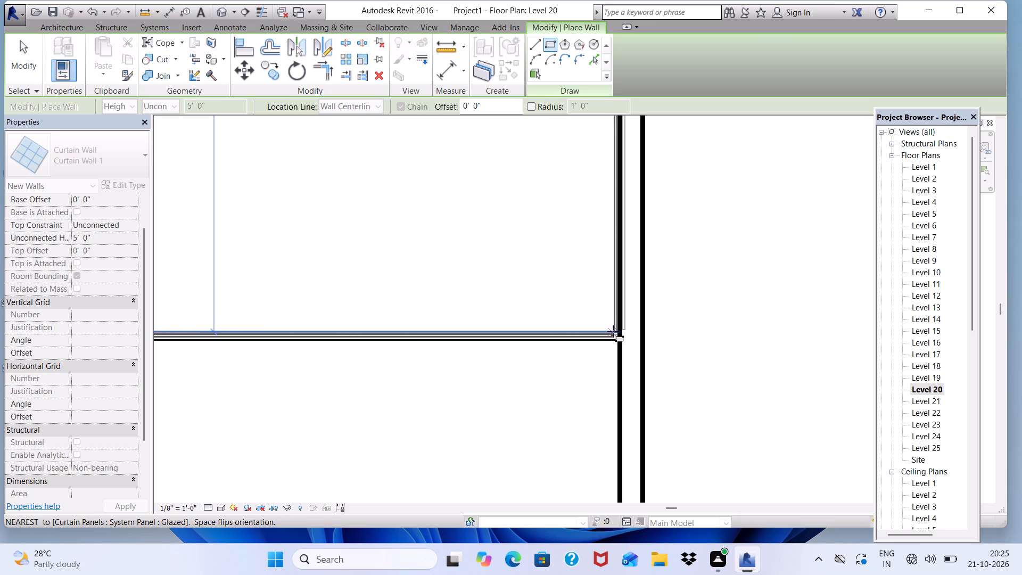
scroll(610, 360, "down", 10)
scroll(526, 342, "down", 4)
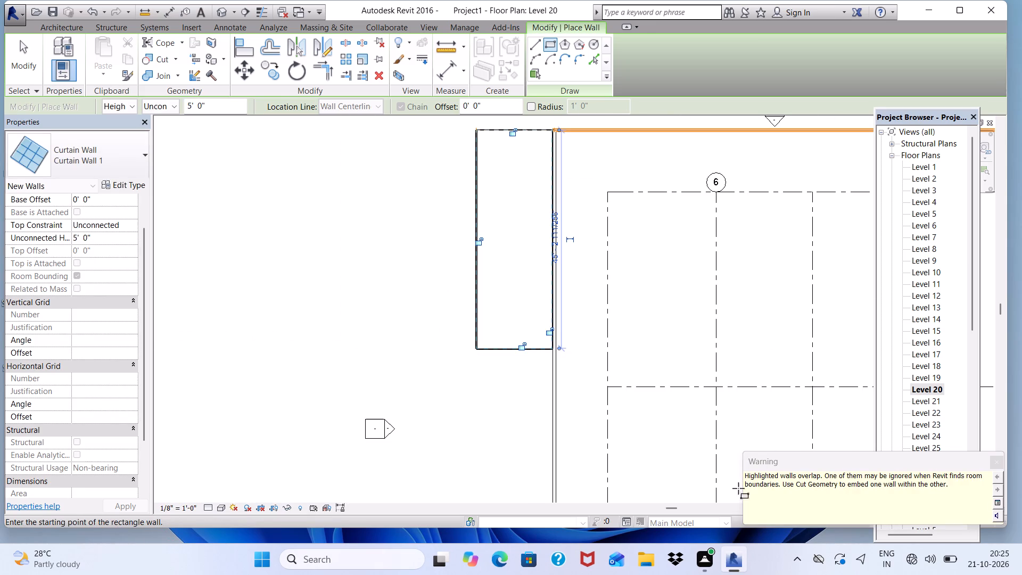
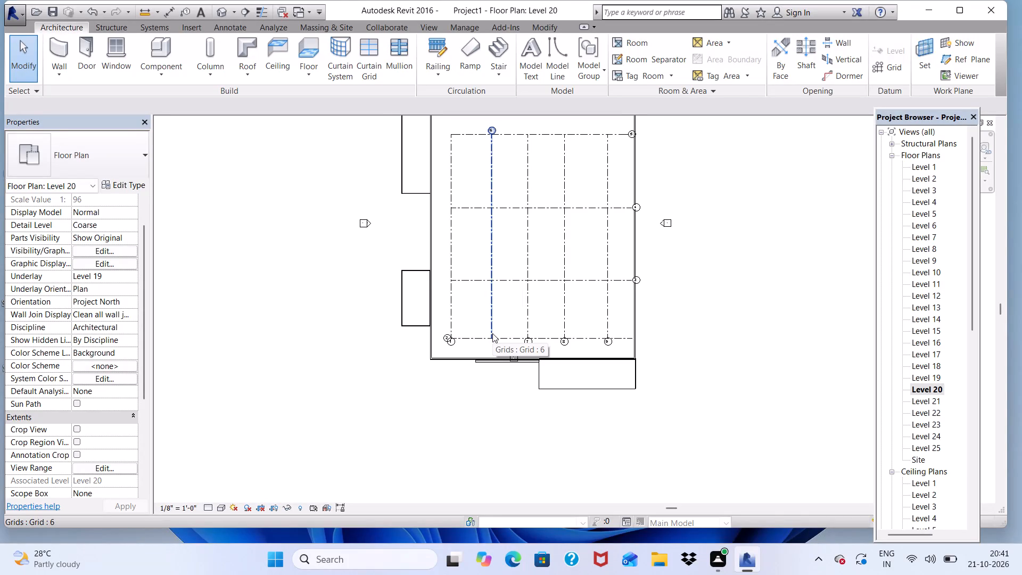
In the 3D view, examine the top of the northwest balcony stack, including the Level 20 railing and the uppermost slab.
scroll(244, 291, "down", 2)
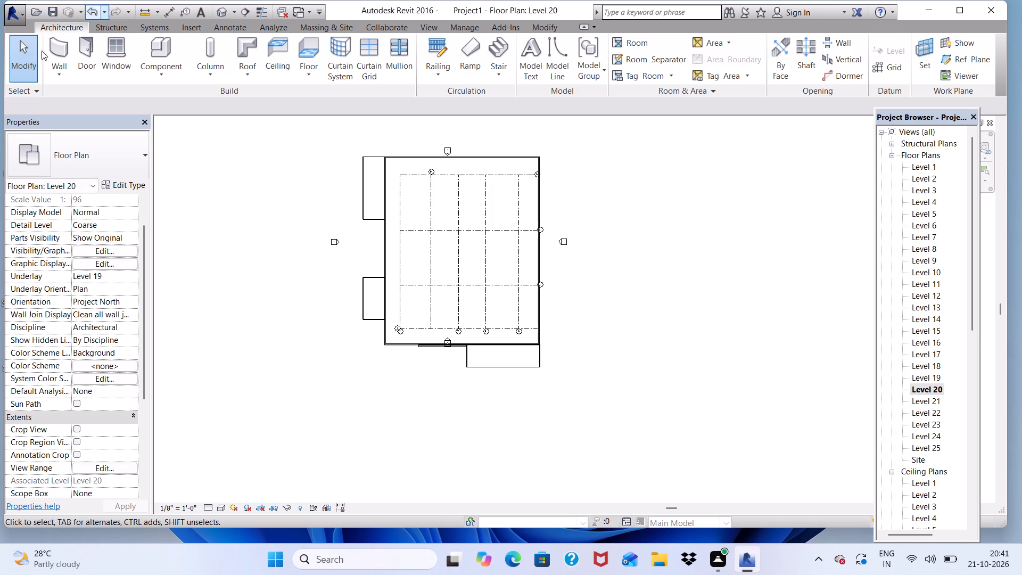
left_click(225, 13)
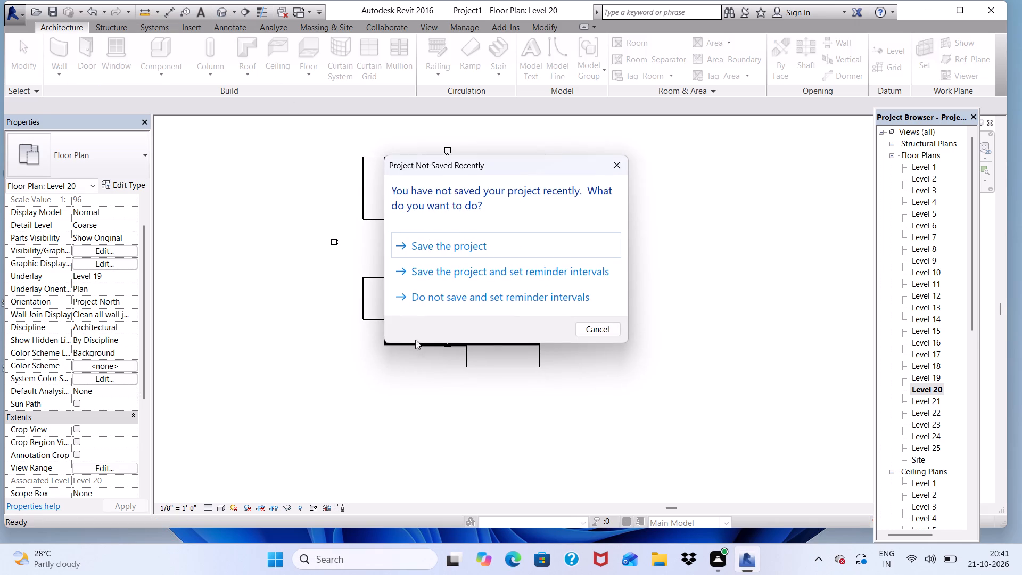
left_click(609, 333)
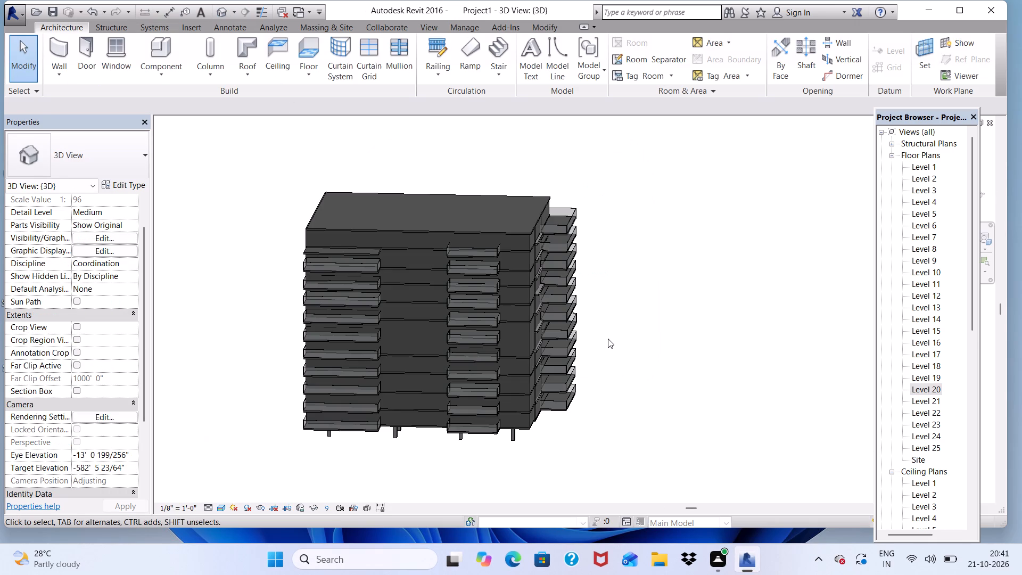
scroll(357, 339, "up", 4)
scroll(344, 184, "up", 2)
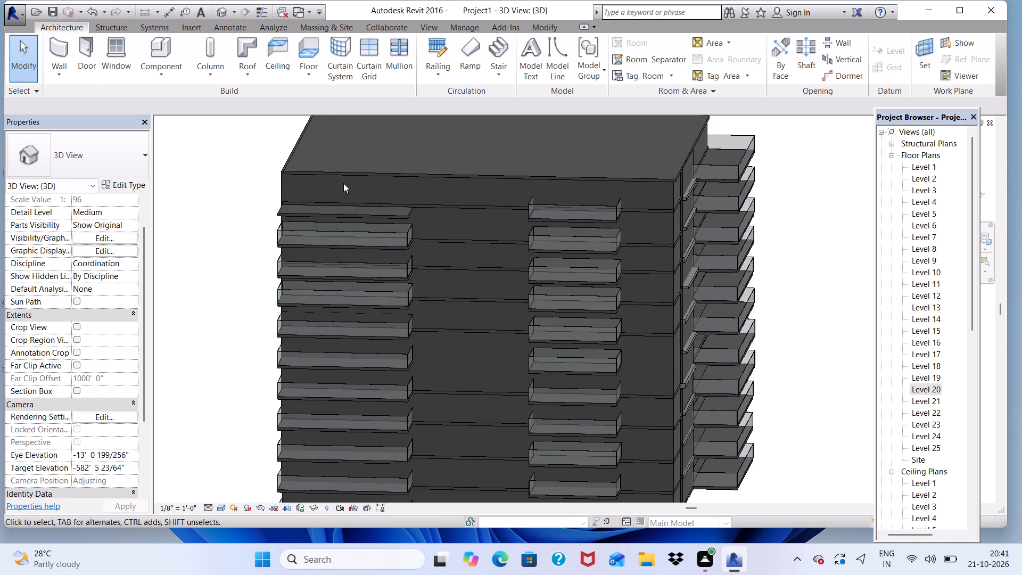
scroll(343, 183, "up", 2)
scroll(345, 208, "down", 2)
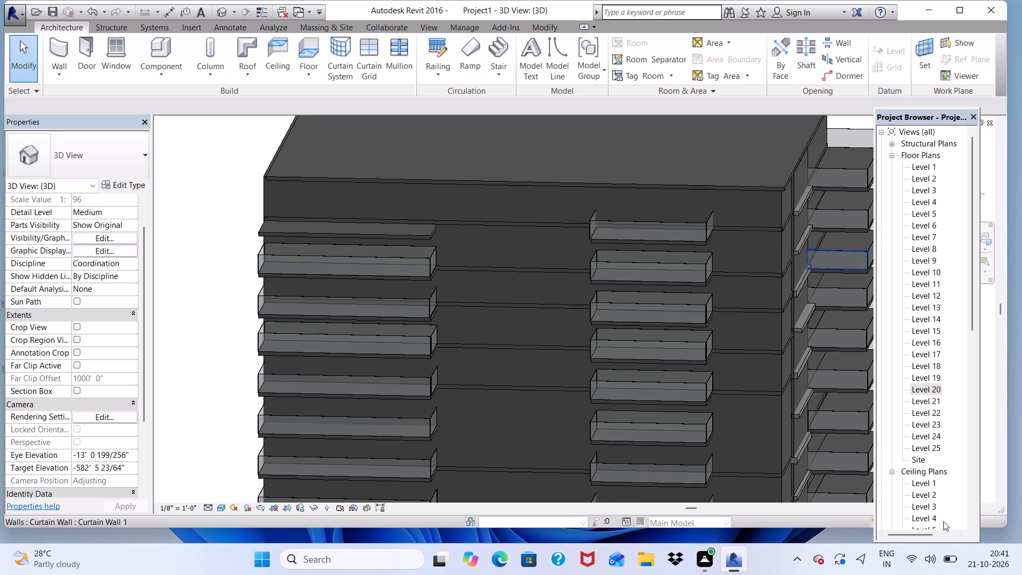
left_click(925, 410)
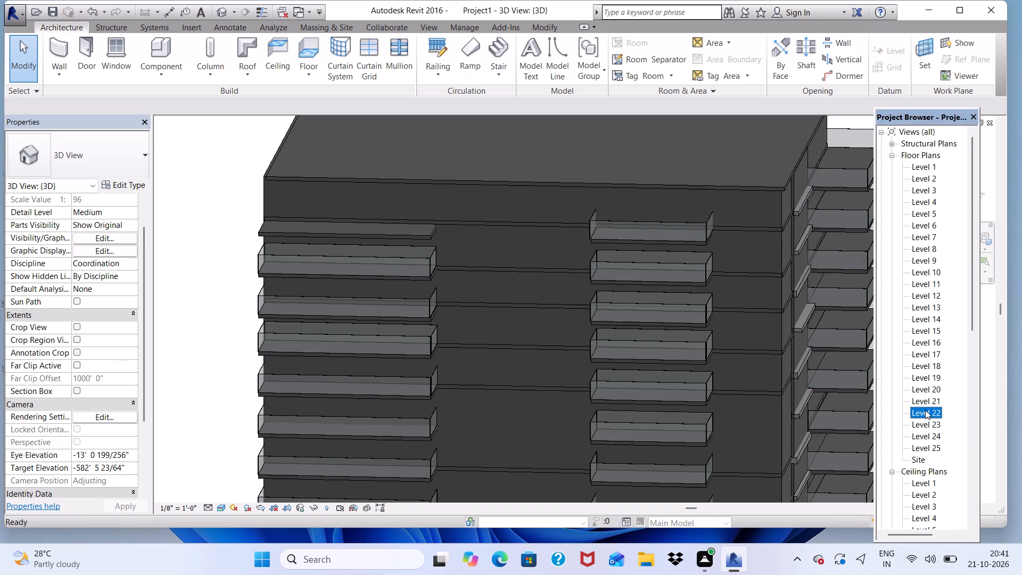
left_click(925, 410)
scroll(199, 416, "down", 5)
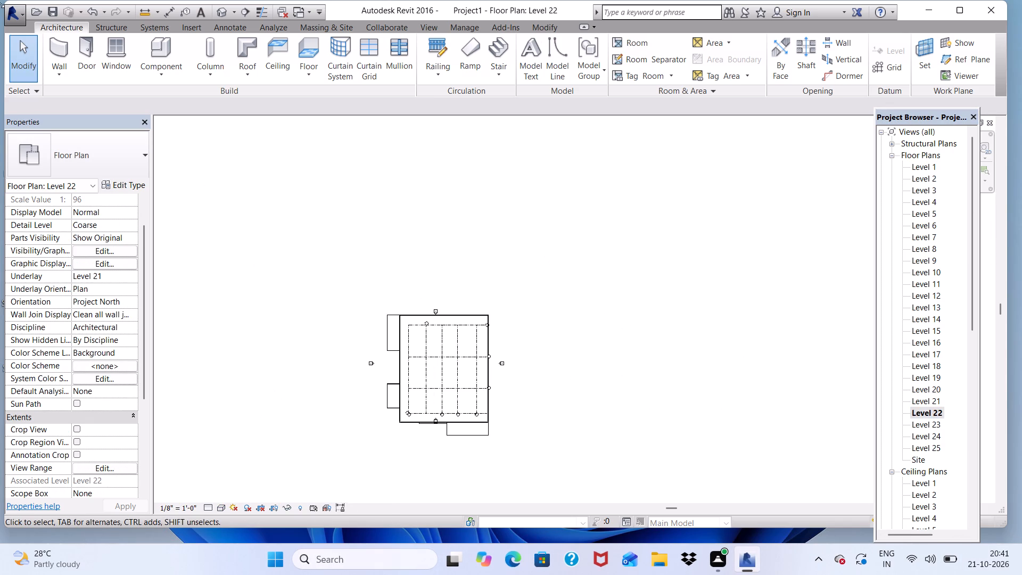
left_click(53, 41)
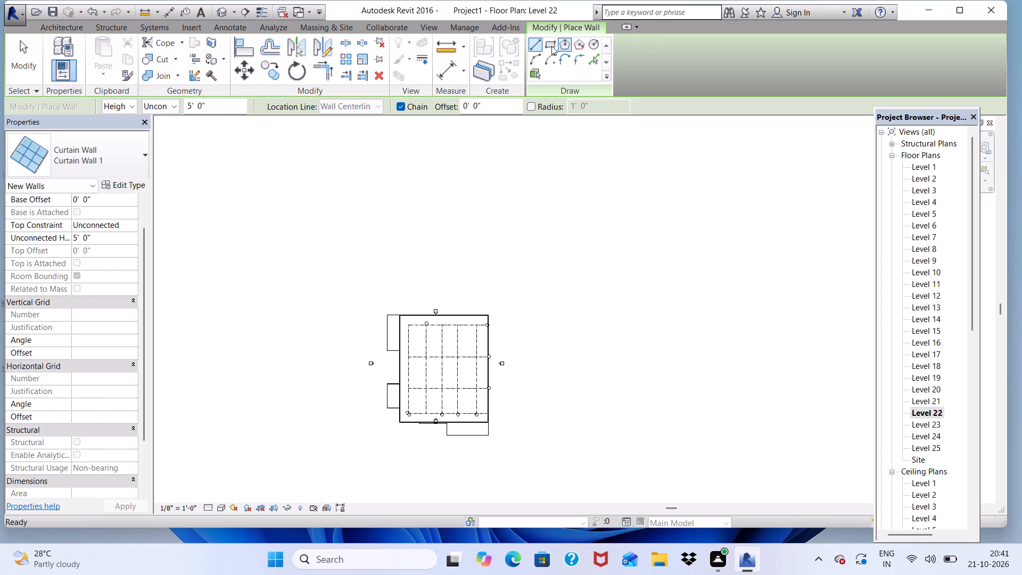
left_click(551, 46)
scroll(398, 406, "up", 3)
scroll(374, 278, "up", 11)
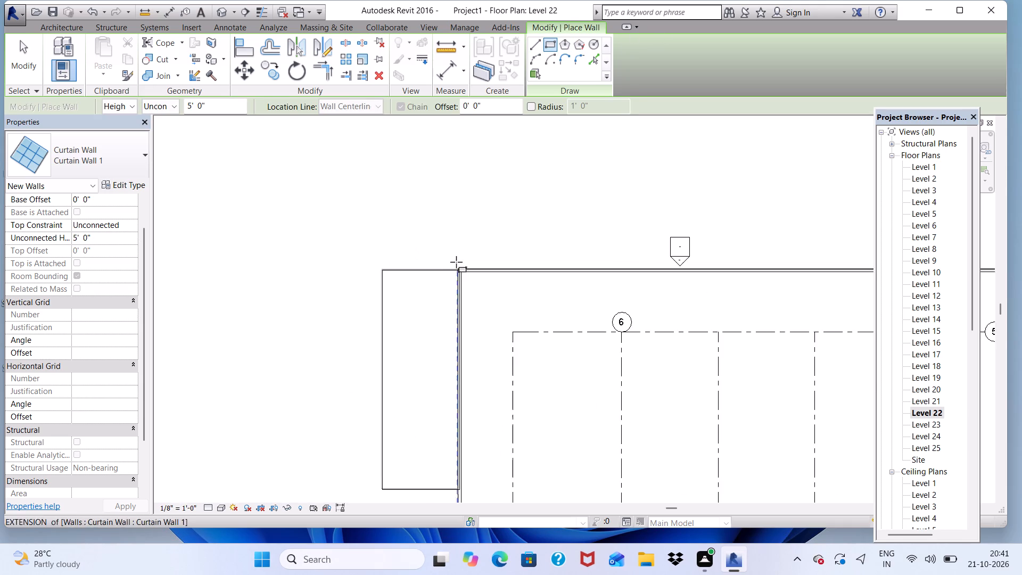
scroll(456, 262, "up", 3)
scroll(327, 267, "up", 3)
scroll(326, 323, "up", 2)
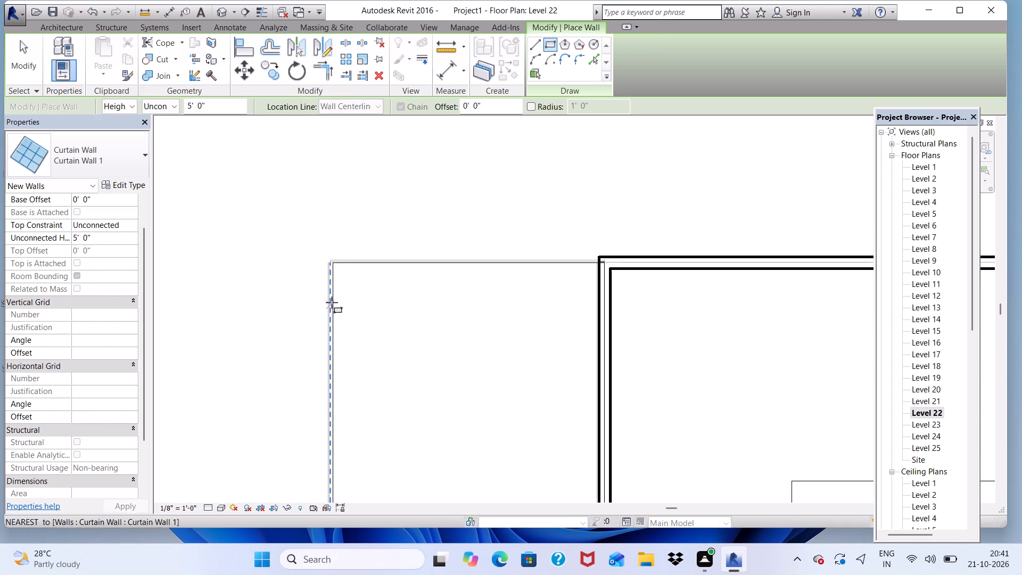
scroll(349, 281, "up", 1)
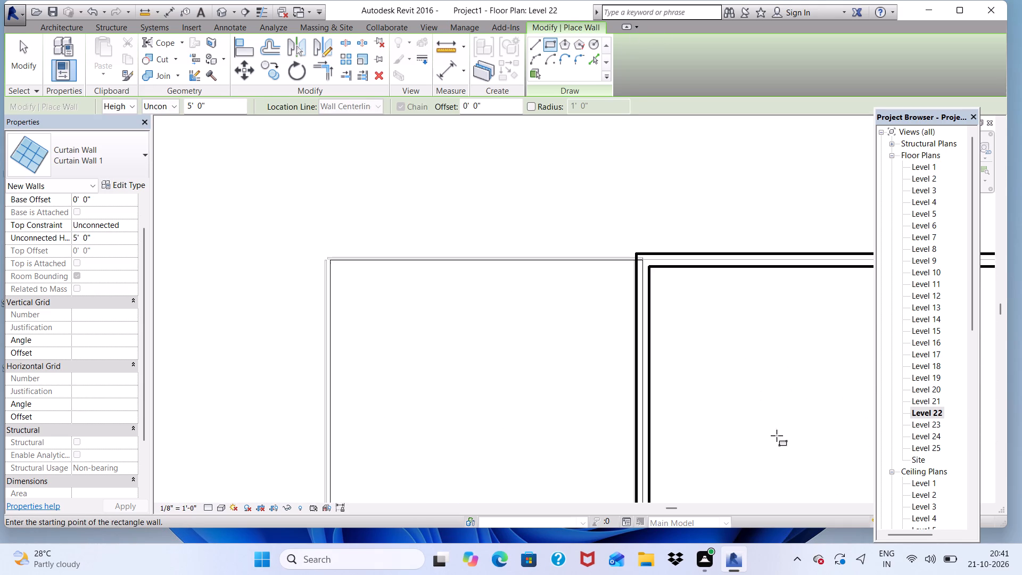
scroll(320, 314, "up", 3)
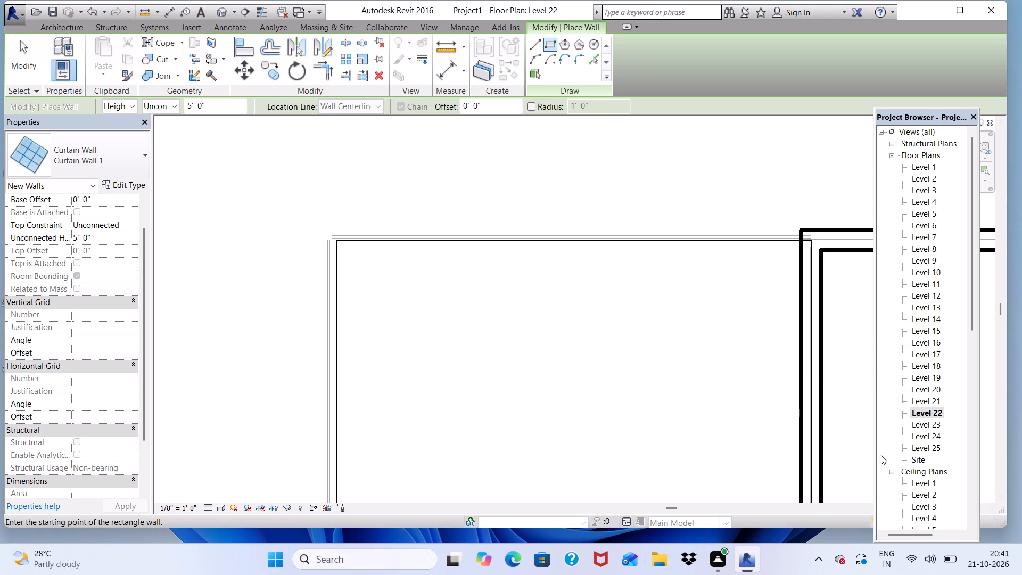
On Level 23, draw a rectangular 5' high Curtain Wall 1 railing around the northwest balcony slab, about 15'-7" wide, up to the tower's west wall.
left_click(935, 426)
left_click(934, 426)
scroll(544, 424, "down", 4)
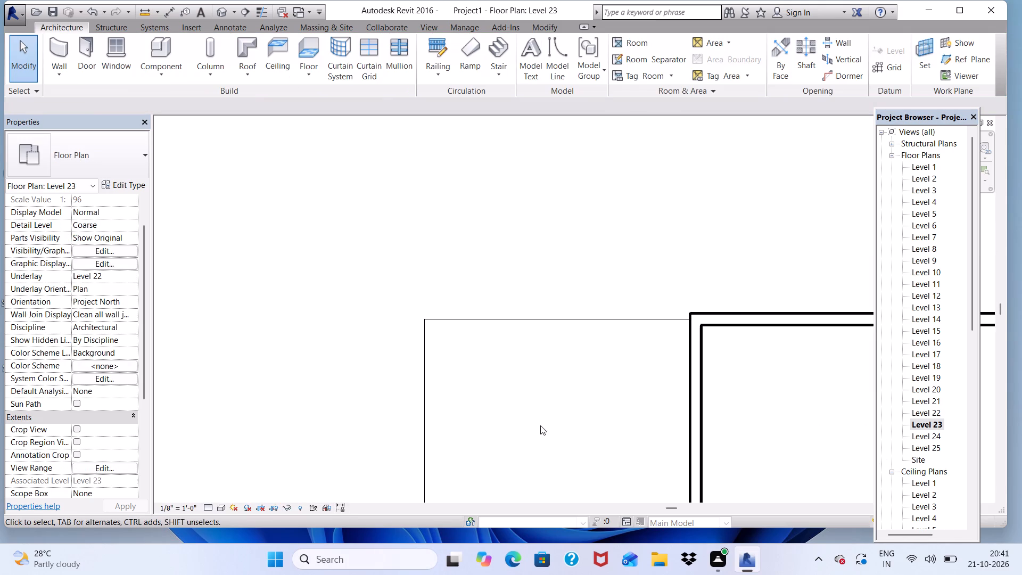
scroll(400, 326, "up", 4)
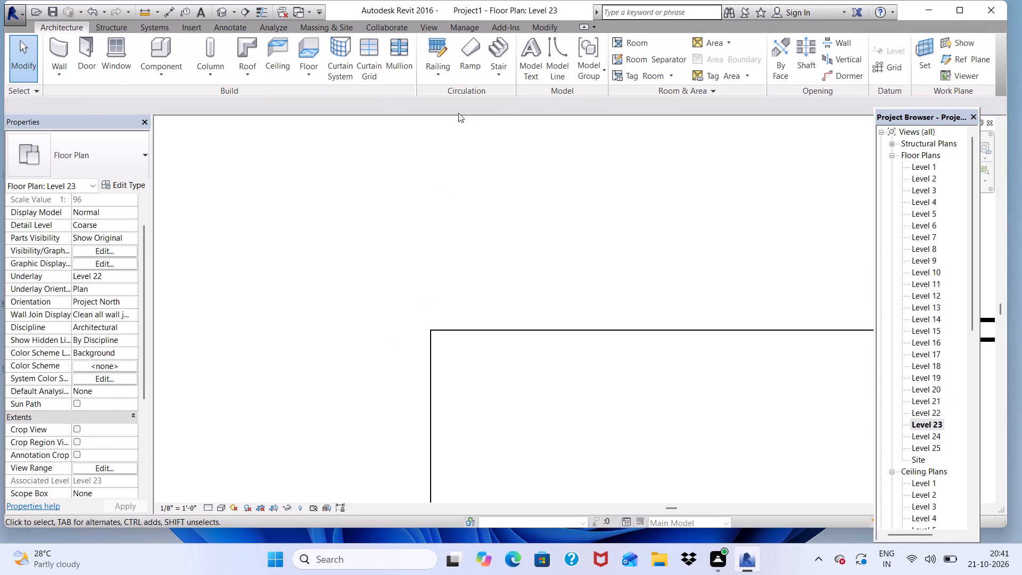
left_click(45, 46)
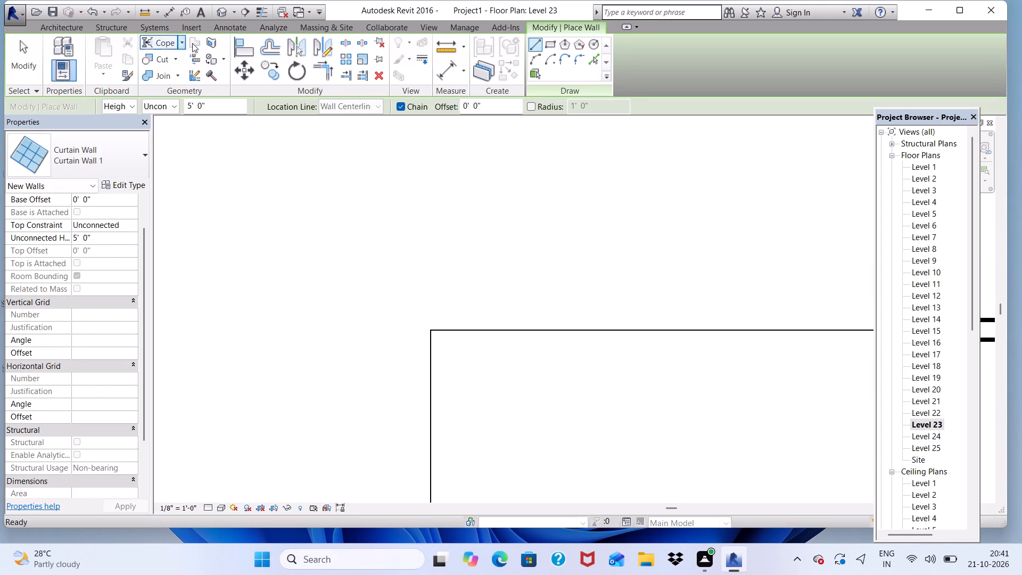
left_click(552, 45)
scroll(459, 362, "up", 3)
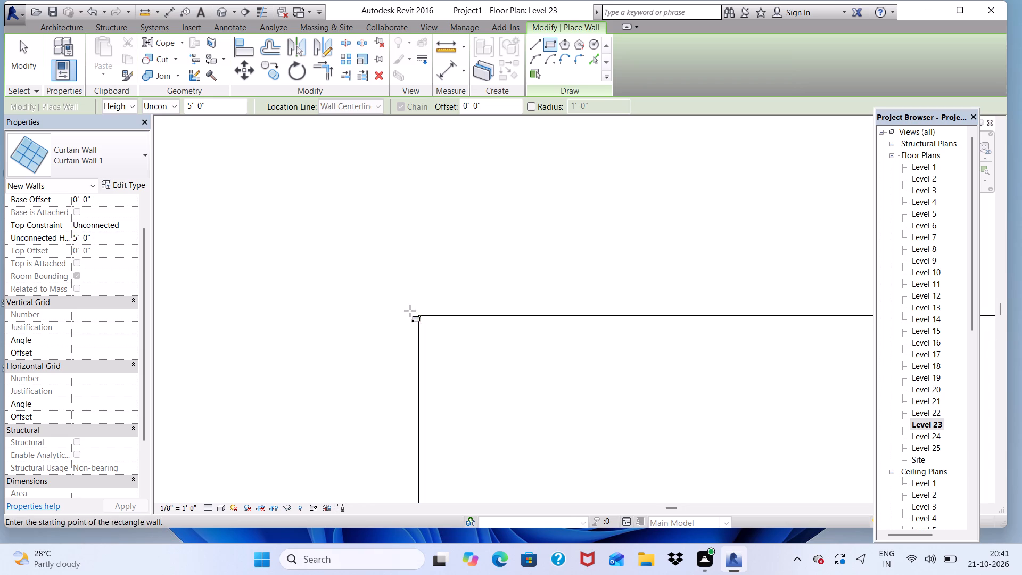
left_click(418, 315)
scroll(455, 209, "down", 2)
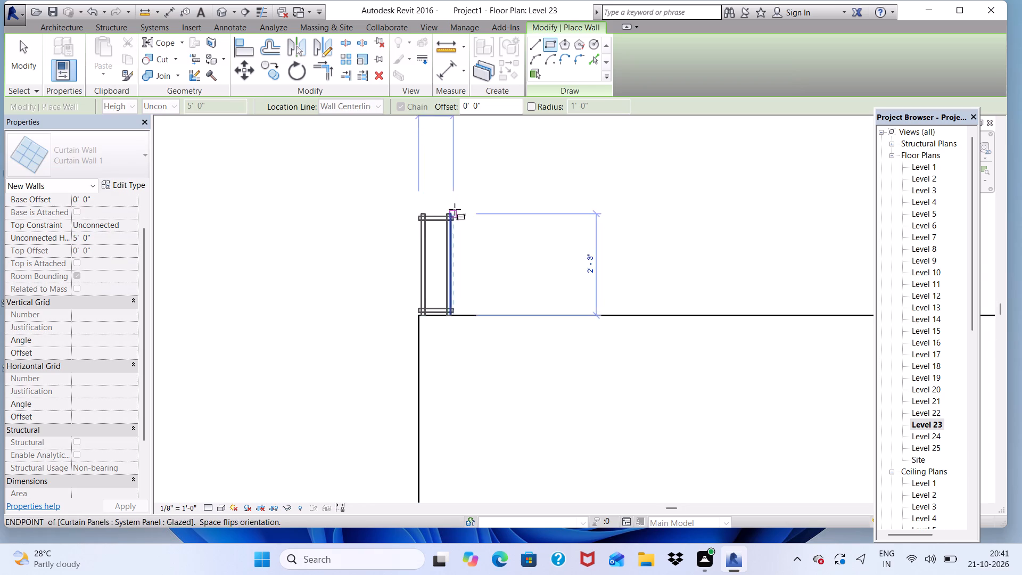
scroll(455, 209, "down", 4)
scroll(511, 204, "down", 15)
scroll(573, 404, "up", 6)
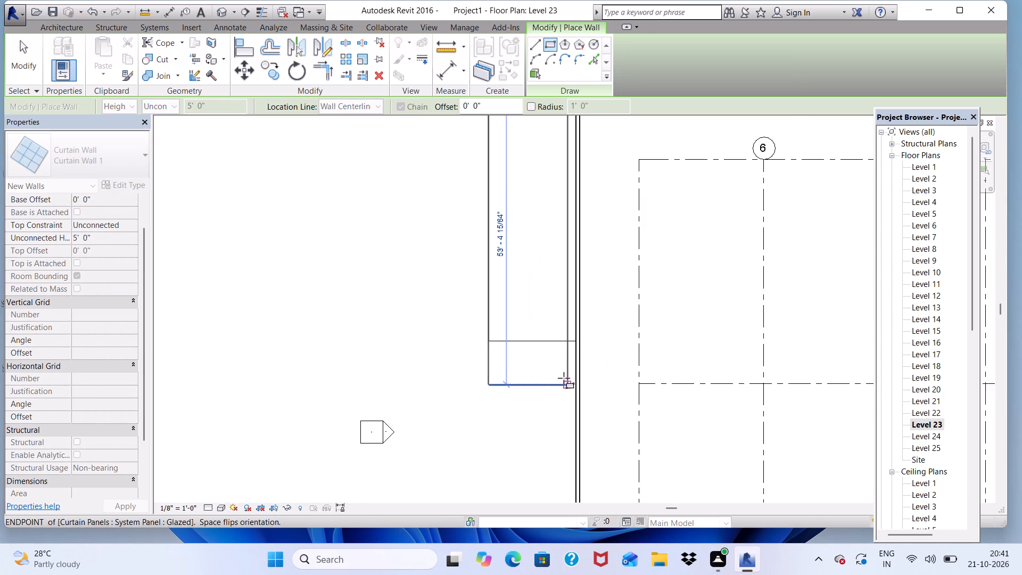
scroll(565, 375, "up", 5)
scroll(582, 312, "up", 5)
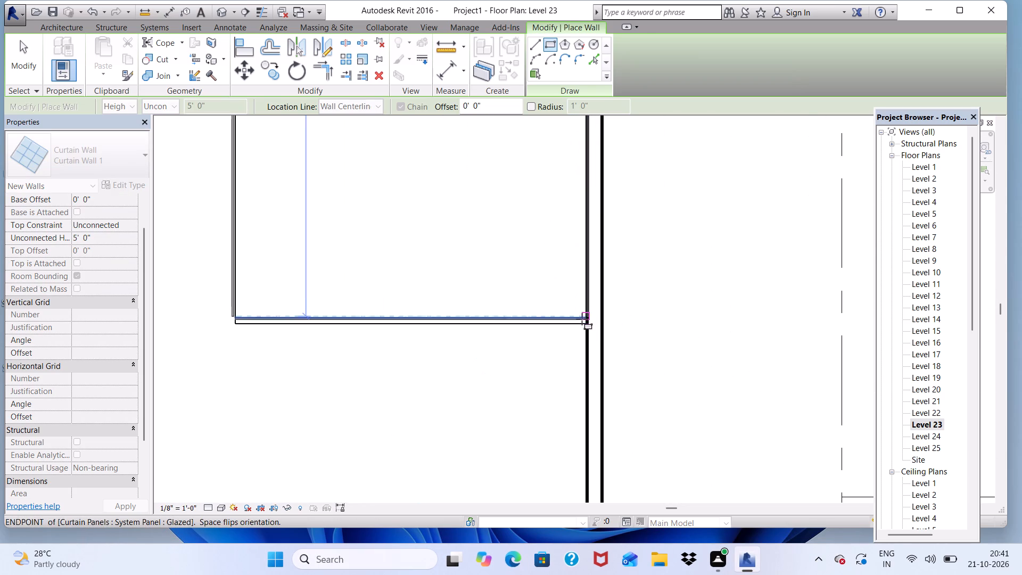
left_click(582, 322)
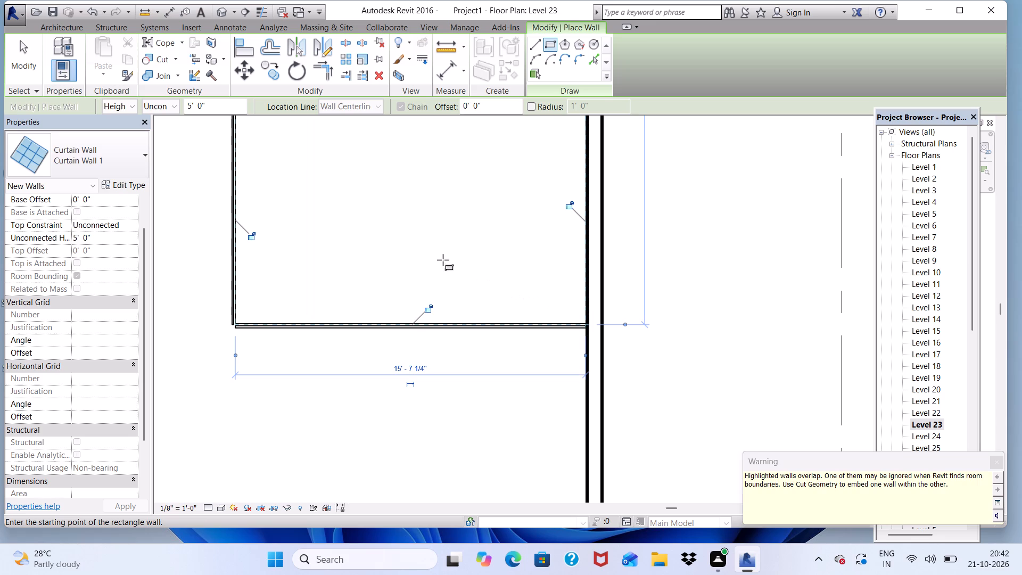
In the 3D view, delete the Level 23 northwest railing segment that lies against the tower's facade.
left_click(218, 11)
scroll(286, 202, "down", 5)
scroll(689, 318, "up", 3)
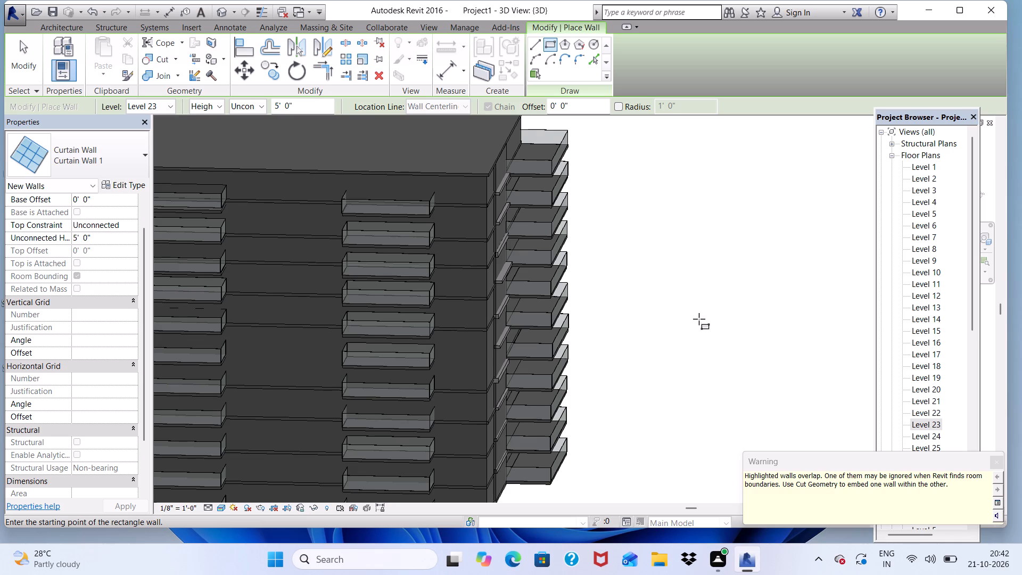
key("space")
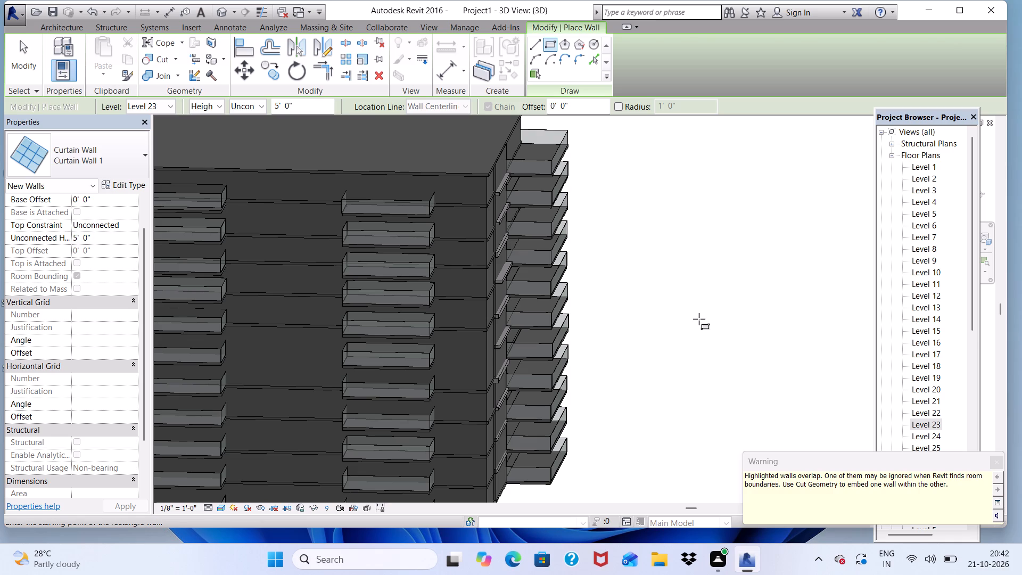
key("Escape")
key("Escape")
scroll(364, 291, "up", 1)
scroll(365, 293, "down", 2)
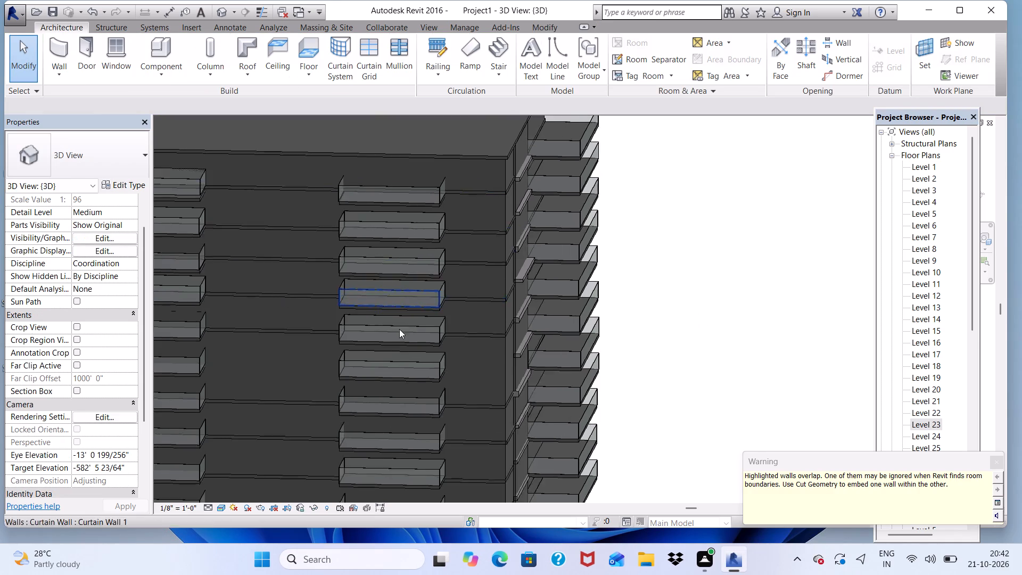
scroll(399, 329, "down", 4)
scroll(290, 267, "up", 12)
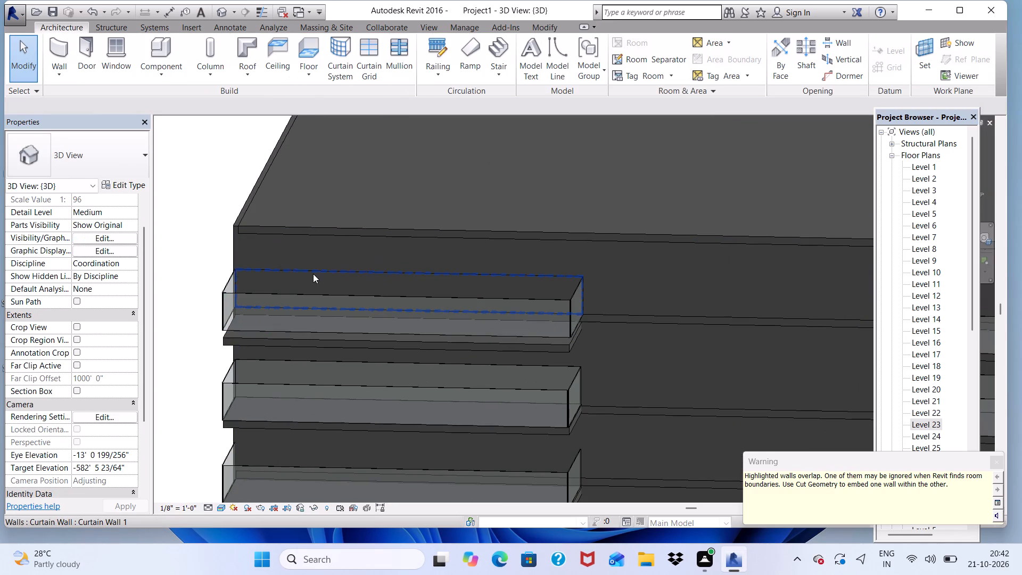
left_click(312, 274)
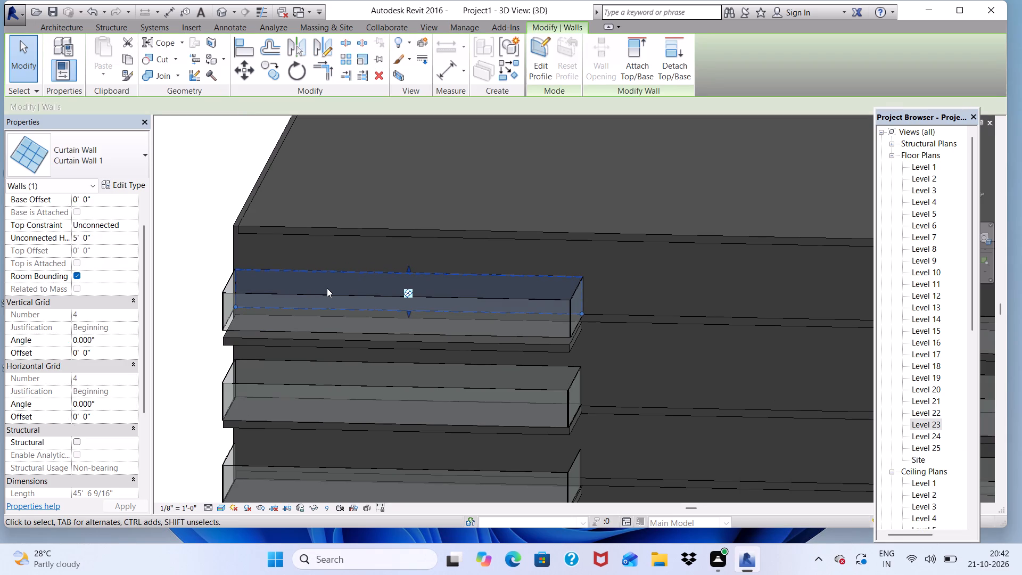
key("Delete")
Examine the balcony railings on the tower's faces in 3D, from the bottom level up to the top.
scroll(335, 291, "down", 7)
middle_click_drag(358, 377, 405, 150)
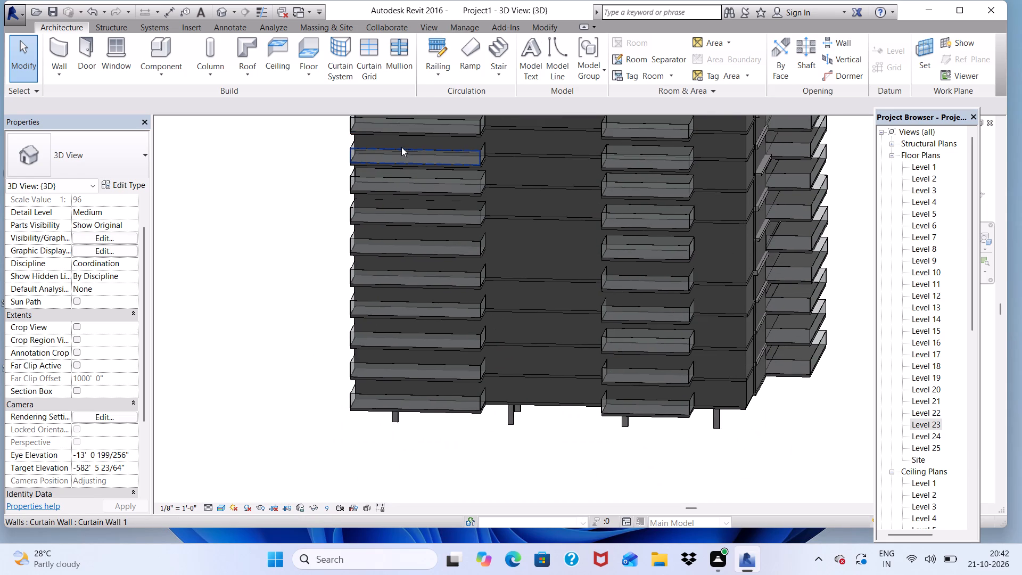
scroll(372, 200, "up", 2, "shift")
scroll(352, 256, "down", 3, "shift")
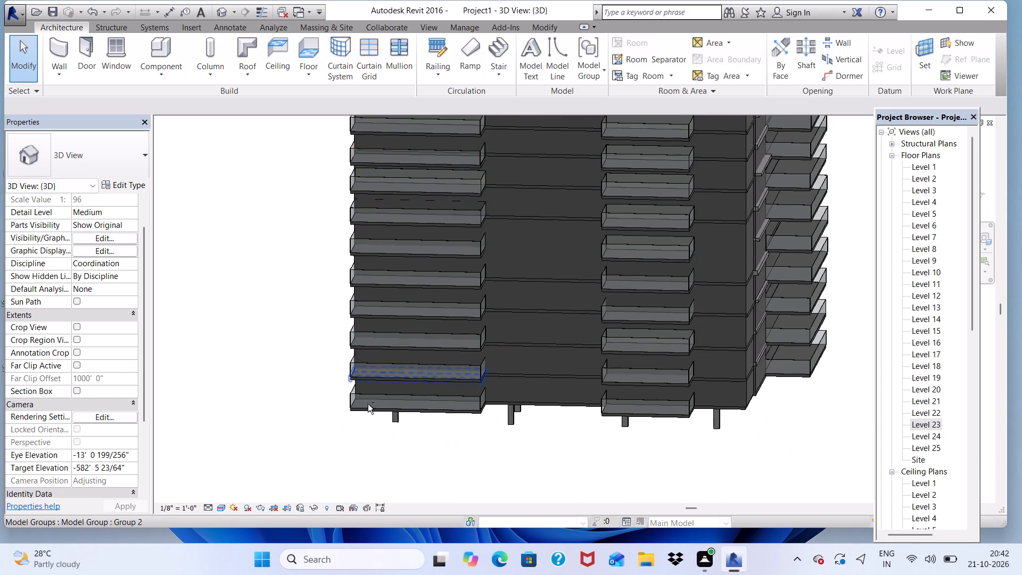
middle_click_drag(368, 407, 202, 358, "shift")
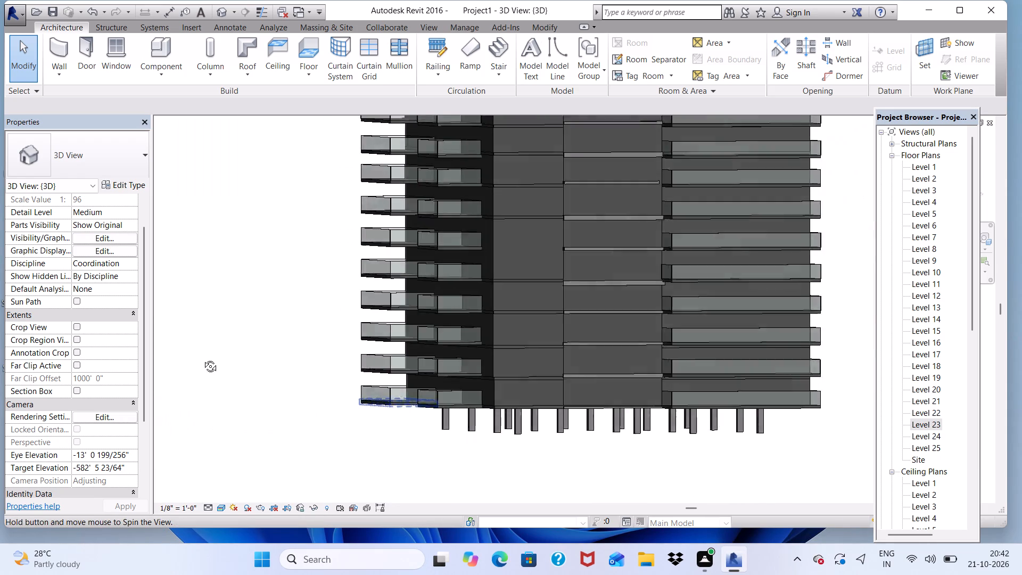
middle_click_drag(202, 358, 439, 380, "shift")
scroll(427, 334, "up", 1)
scroll(431, 281, "down", 6)
scroll(449, 246, "up", 5)
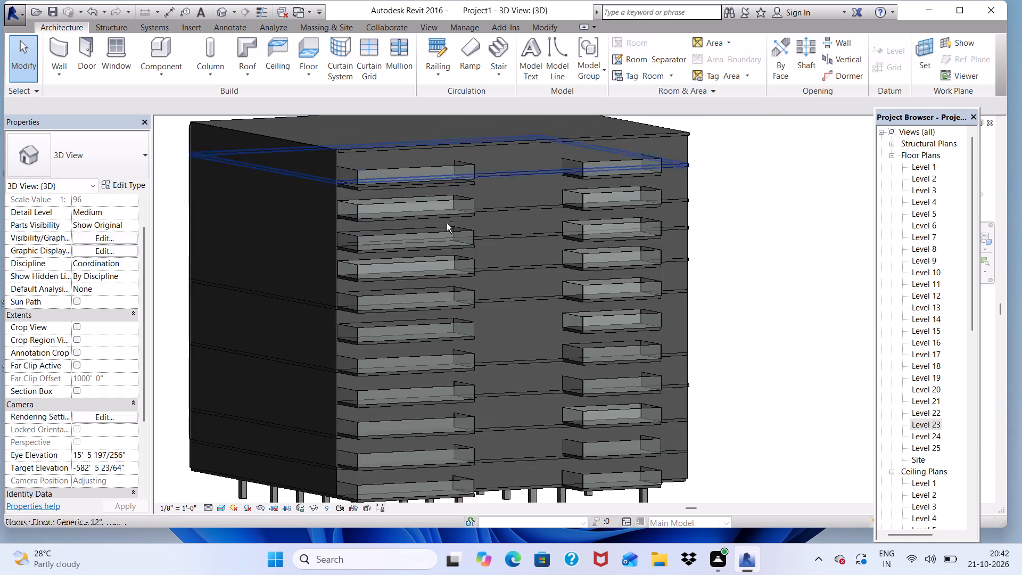
Extend the base of the Level 23 northwest balcony's long outer railing down to the slab, with a -1' base offset and 6' height.
middle_click_drag(464, 313, 333, 315, "shift")
scroll(334, 182, "up", 9, "shift")
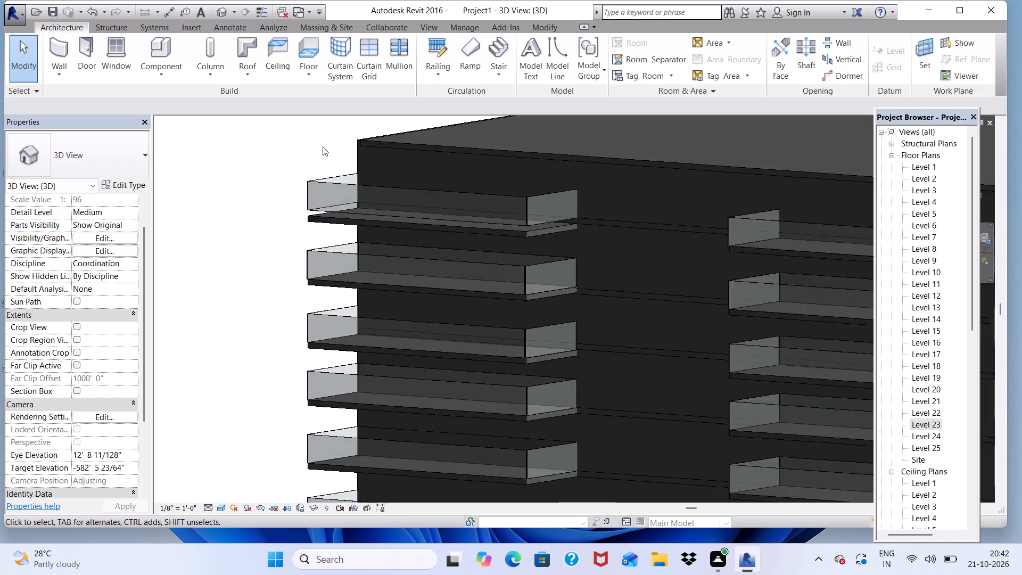
scroll(323, 146, "up", 5, "shift")
scroll(365, 260, "up", 3)
left_click(349, 267)
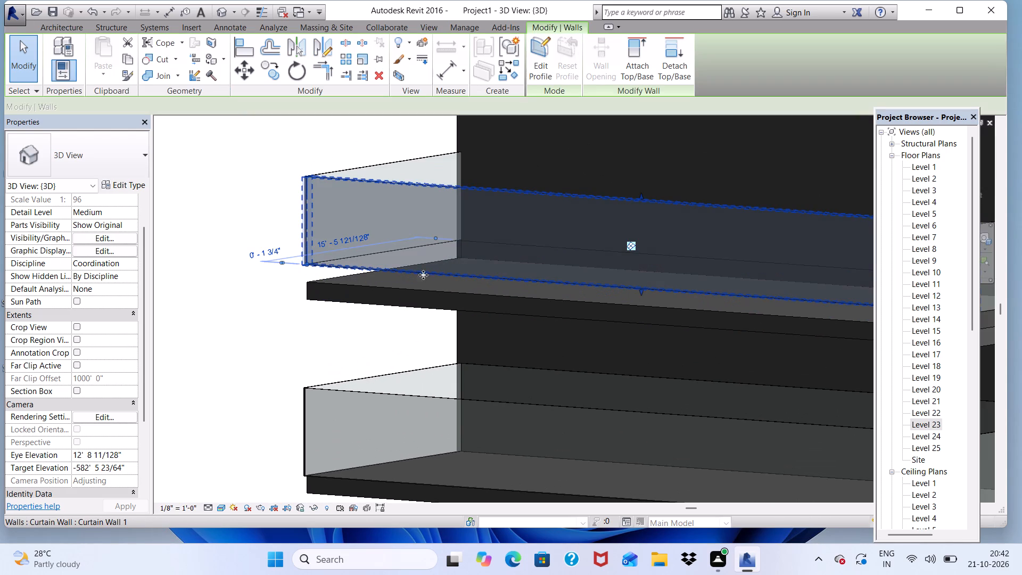
left_click_drag(638, 290, 640, 303)
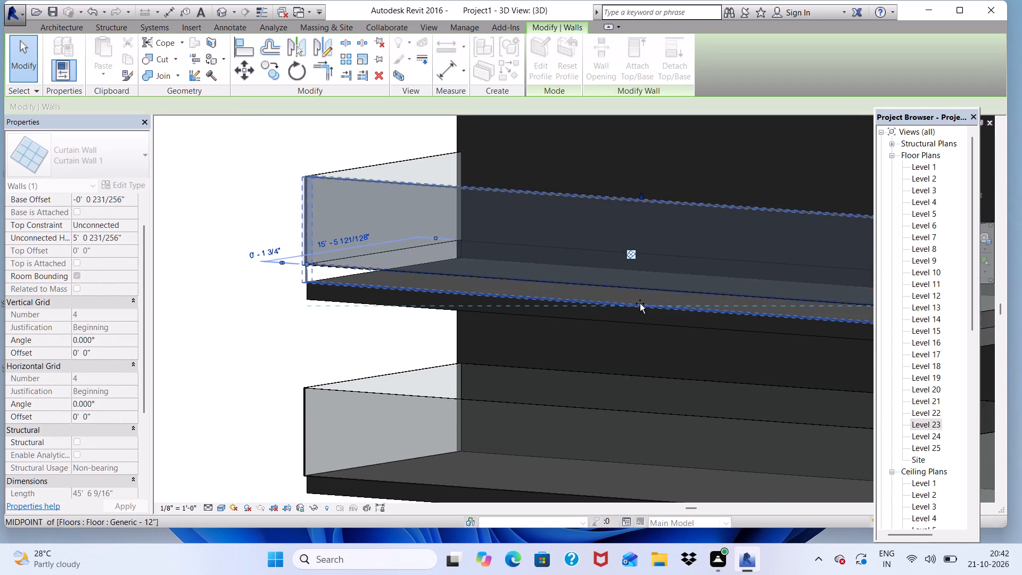
Extend the base of the Level 23 balcony's short end railing at the tower's corner to the slab: -1' base offset, 6' height.
scroll(313, 292, "down", 5)
middle_click_drag(299, 306, 576, 294, "shift")
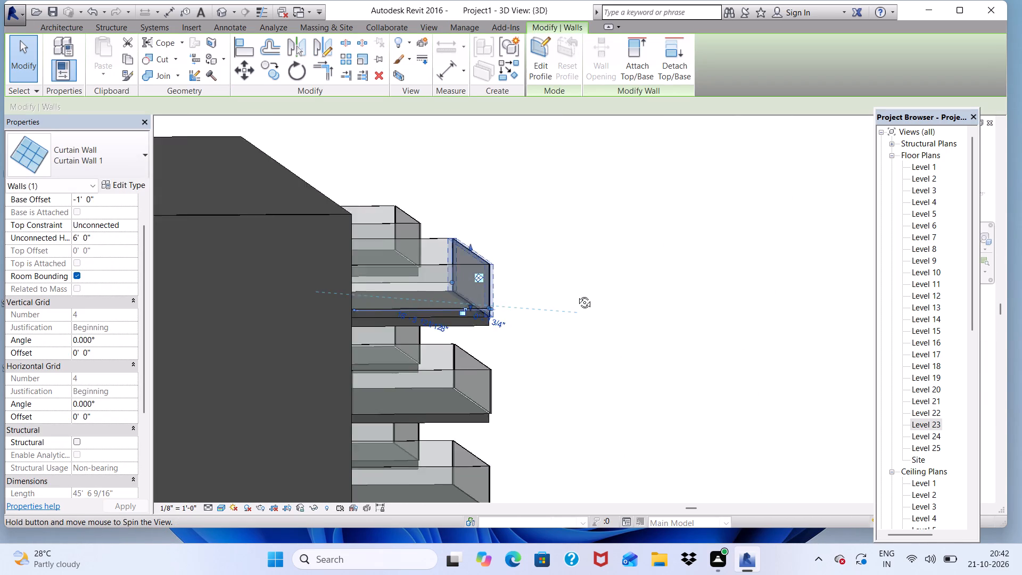
middle_click_drag(576, 294, 573, 299, "shift")
scroll(378, 287, "up", 3, "shift")
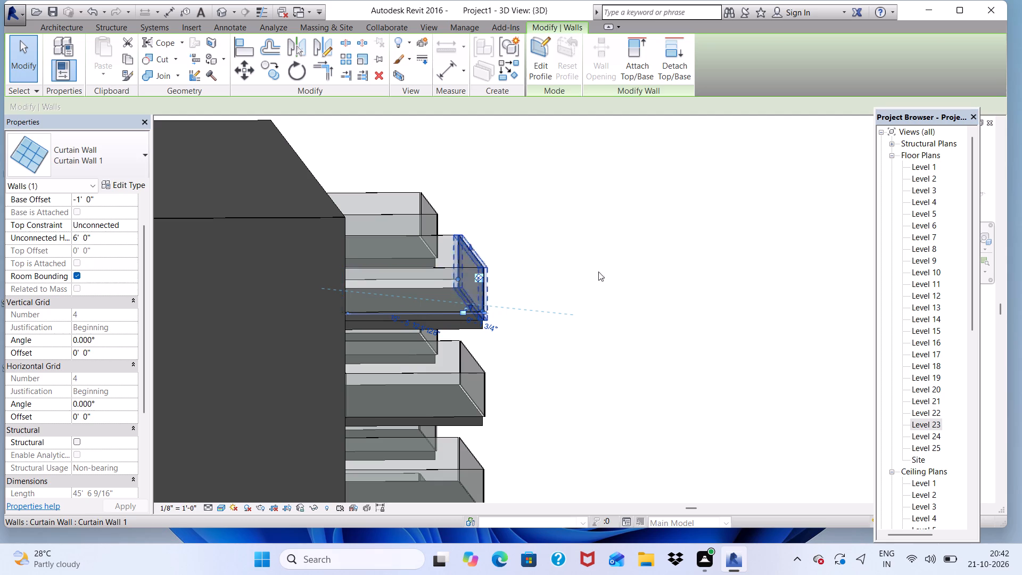
left_click(654, 268)
scroll(469, 301, "up", 4)
left_click(454, 249)
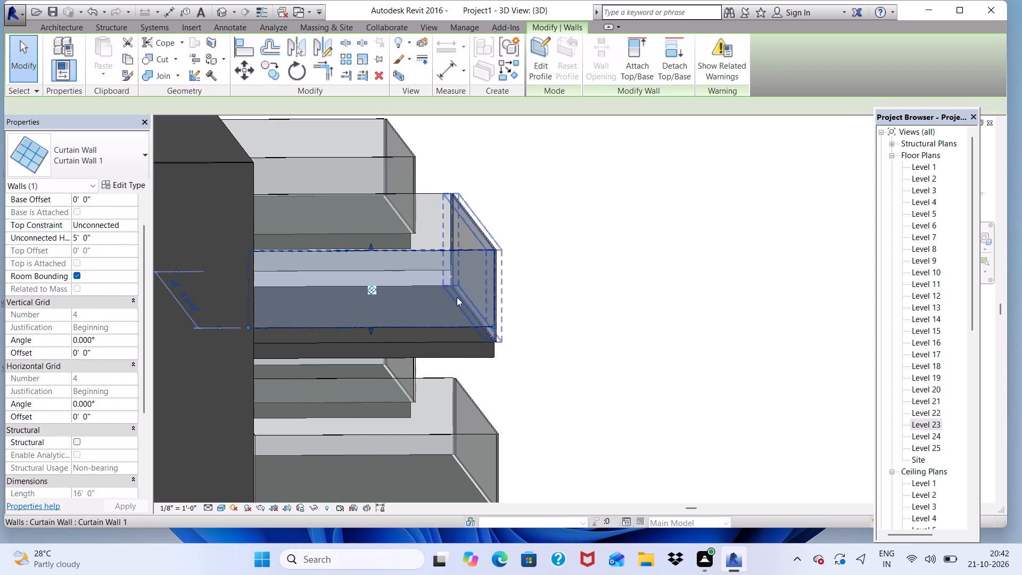
left_click_drag(369, 327, 373, 338)
Extend the base of the Level 23 balcony's opposite short end railing down to the slab, with a -1' base offset and 6' height.
scroll(373, 318, "down", 4)
middle_click_drag(530, 333, 228, 325, "shift")
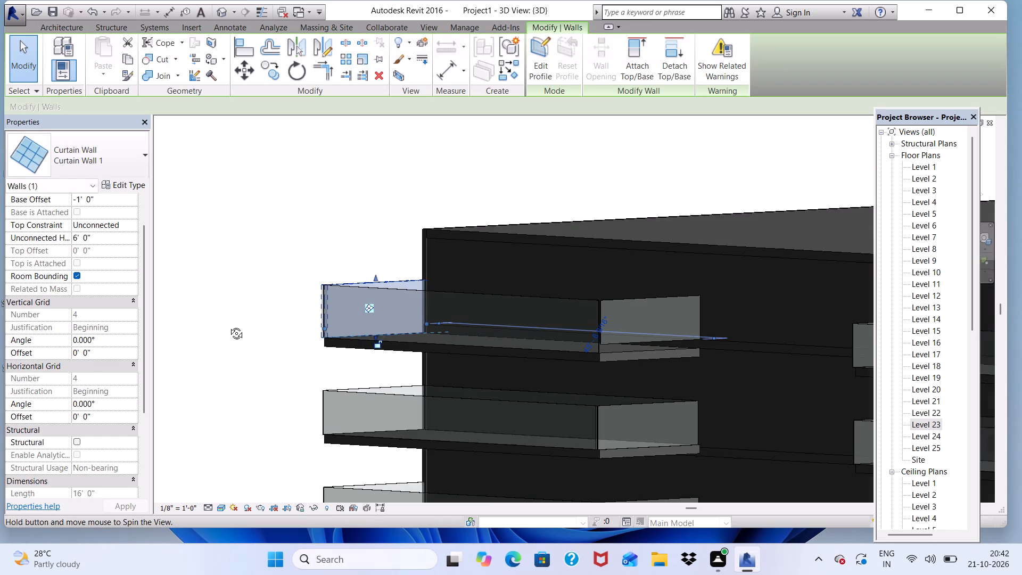
middle_click_drag(228, 325, 228, 325, "shift")
scroll(613, 302, "up", 2)
left_click(607, 299)
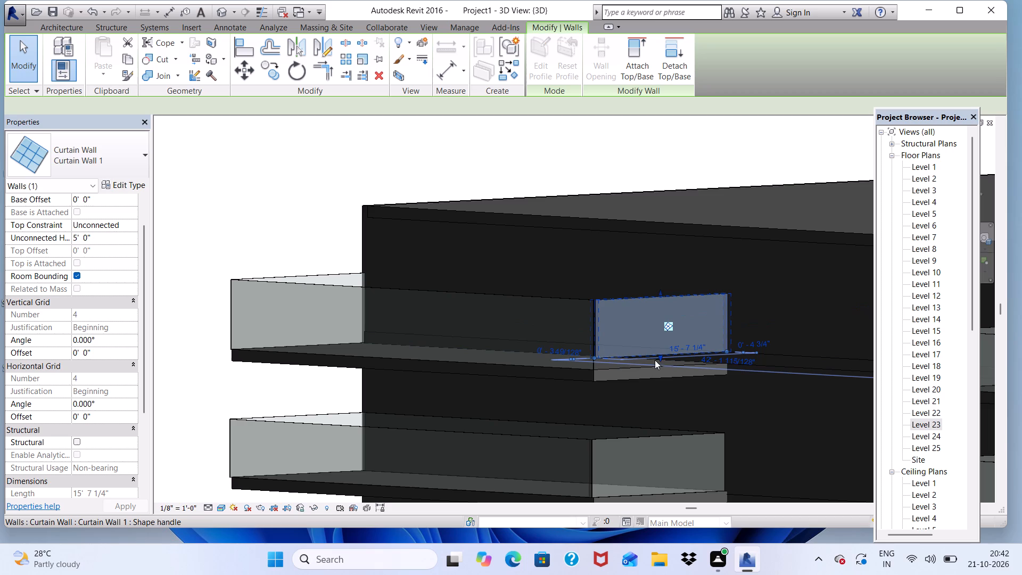
left_click_drag(657, 355, 661, 364)
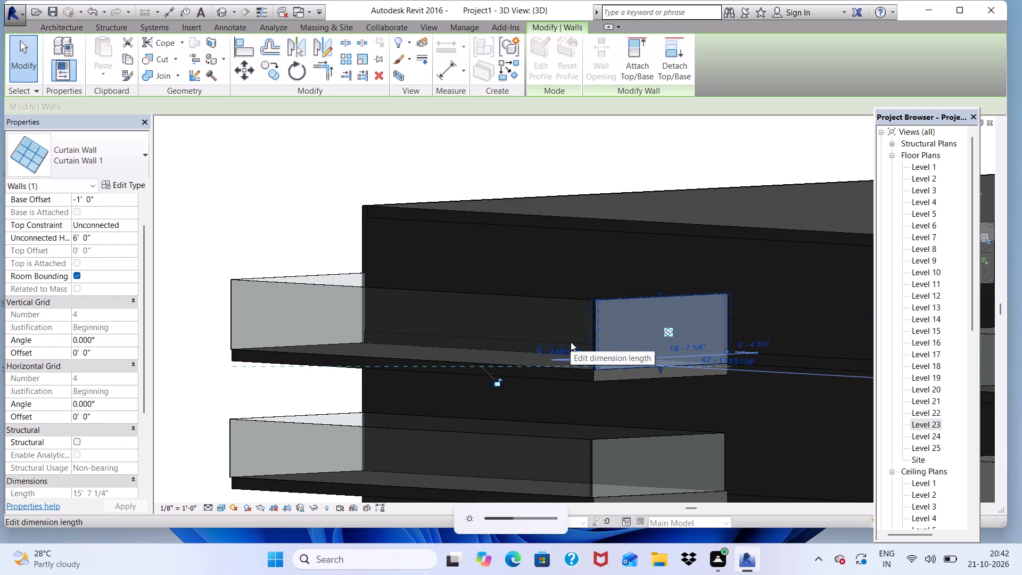
Examine the extended Level 23 railings and the balcony stacks below them in 3D.
scroll(542, 172, "down", 5)
scroll(500, 187, "up", 2, "shift")
scroll(498, 206, "down", 5, "shift")
middle_click_drag(473, 303, 457, 350, "shift")
scroll(450, 259, "up", 1, "shift")
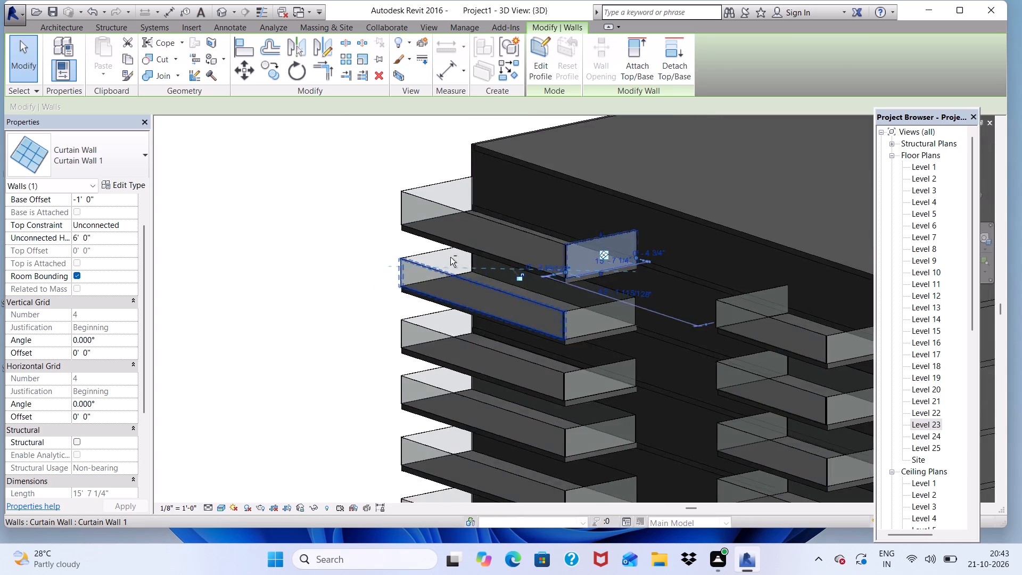
scroll(454, 256, "down", 4)
left_click(332, 259)
scroll(575, 324, "up", 1)
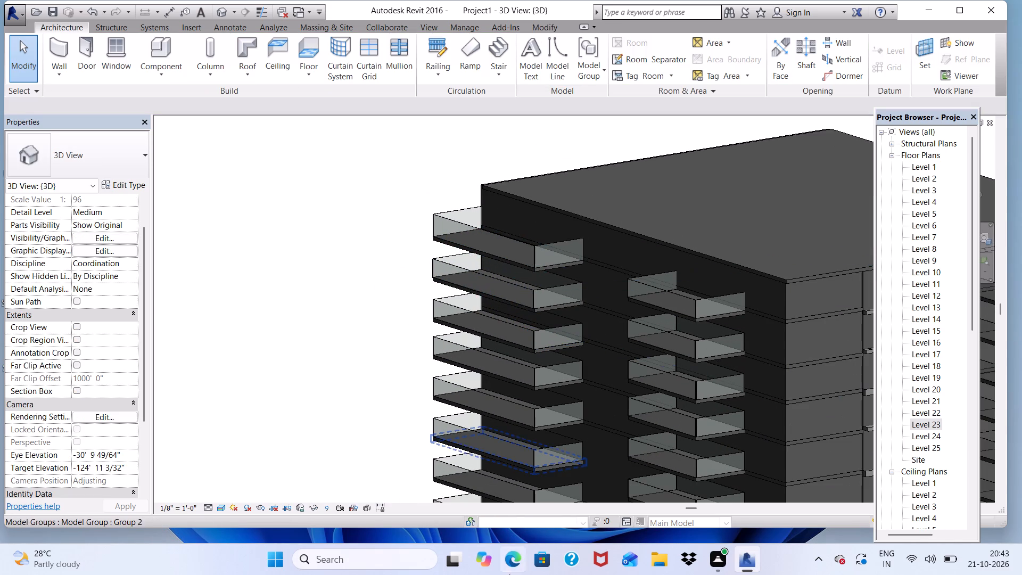
scroll(509, 574, "down", 3)
scroll(602, 467, "up", 6)
scroll(432, 0, "down", 7)
scroll(348, 372, "down", 4)
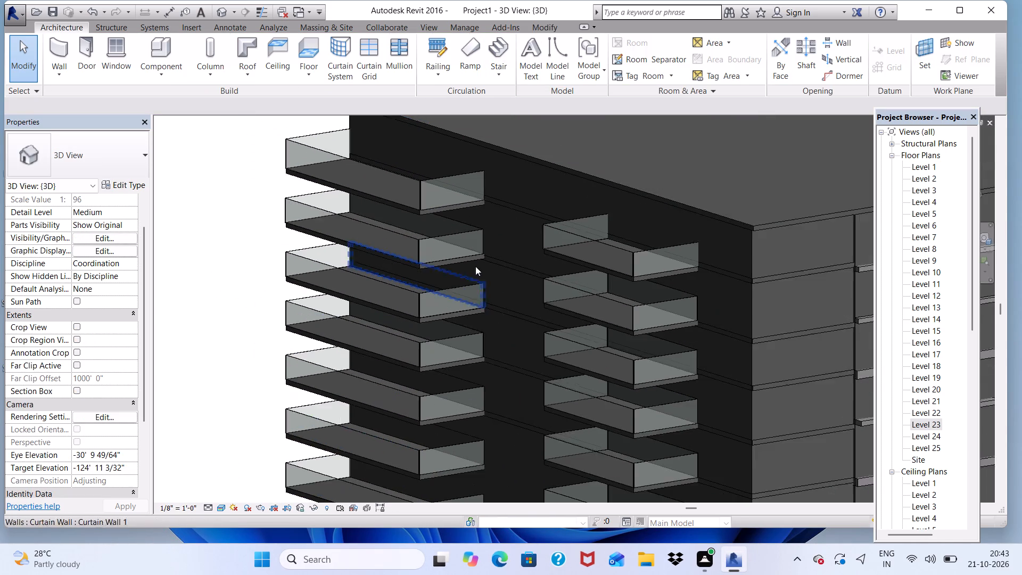
scroll(475, 266, "down", 2)
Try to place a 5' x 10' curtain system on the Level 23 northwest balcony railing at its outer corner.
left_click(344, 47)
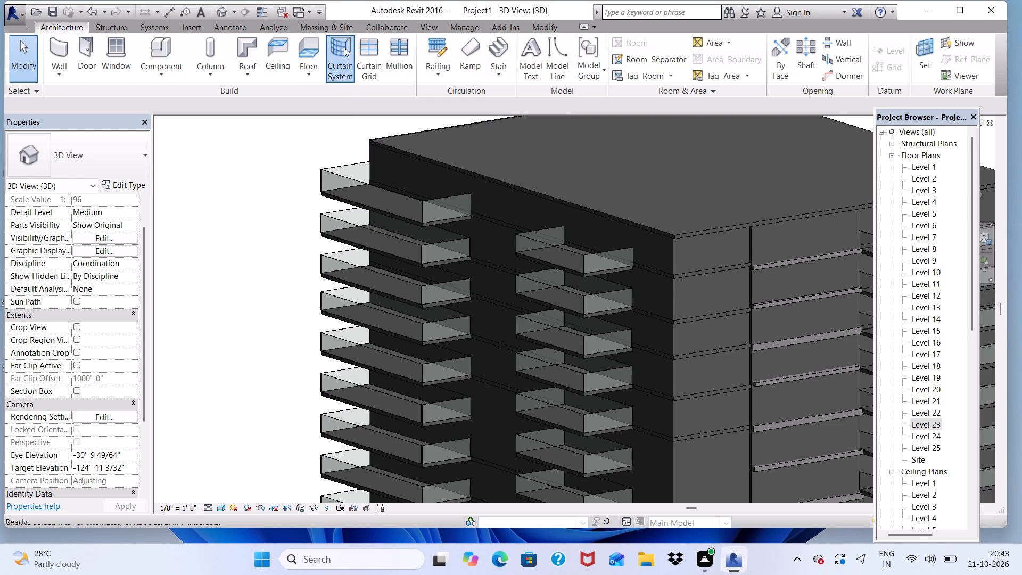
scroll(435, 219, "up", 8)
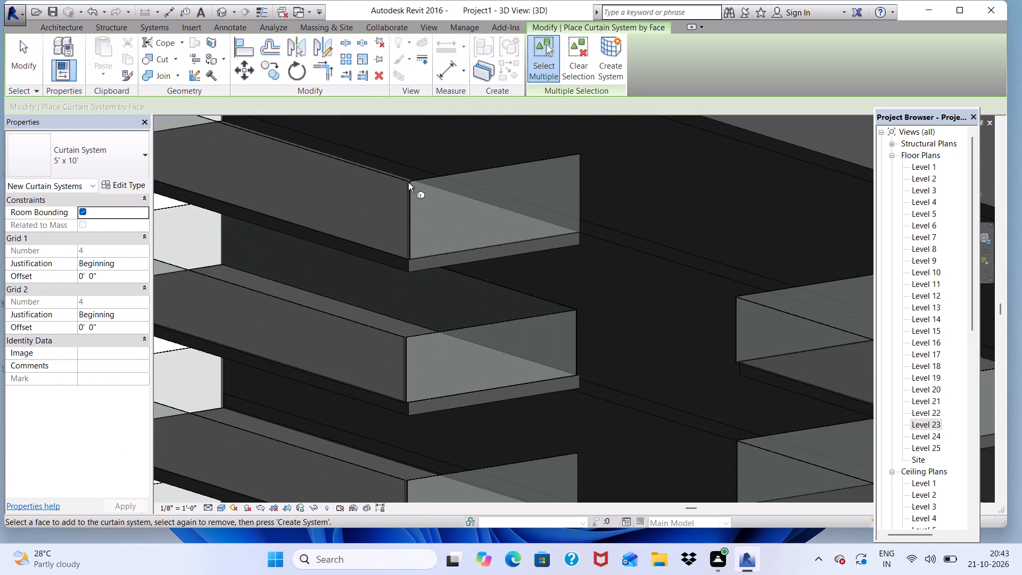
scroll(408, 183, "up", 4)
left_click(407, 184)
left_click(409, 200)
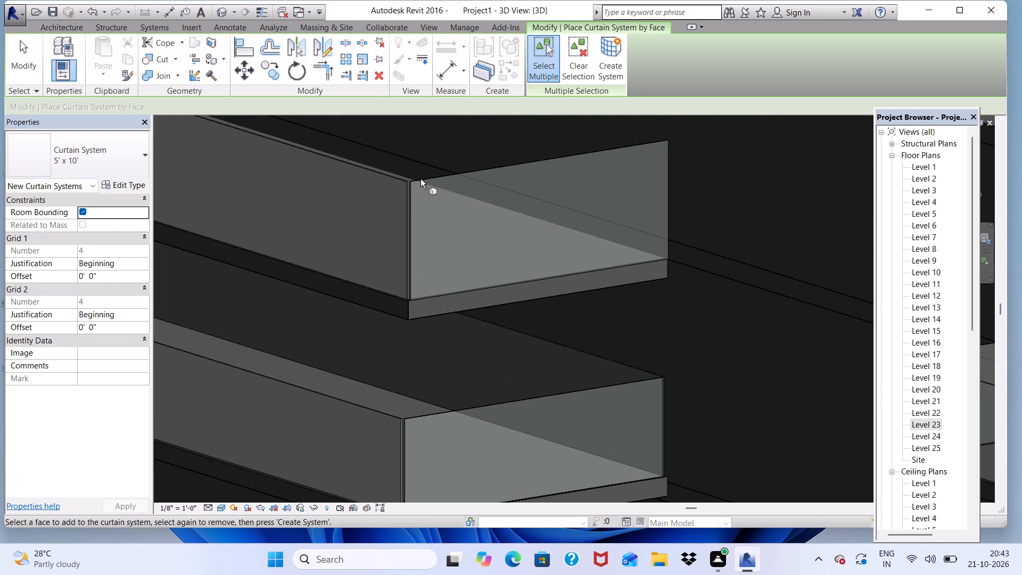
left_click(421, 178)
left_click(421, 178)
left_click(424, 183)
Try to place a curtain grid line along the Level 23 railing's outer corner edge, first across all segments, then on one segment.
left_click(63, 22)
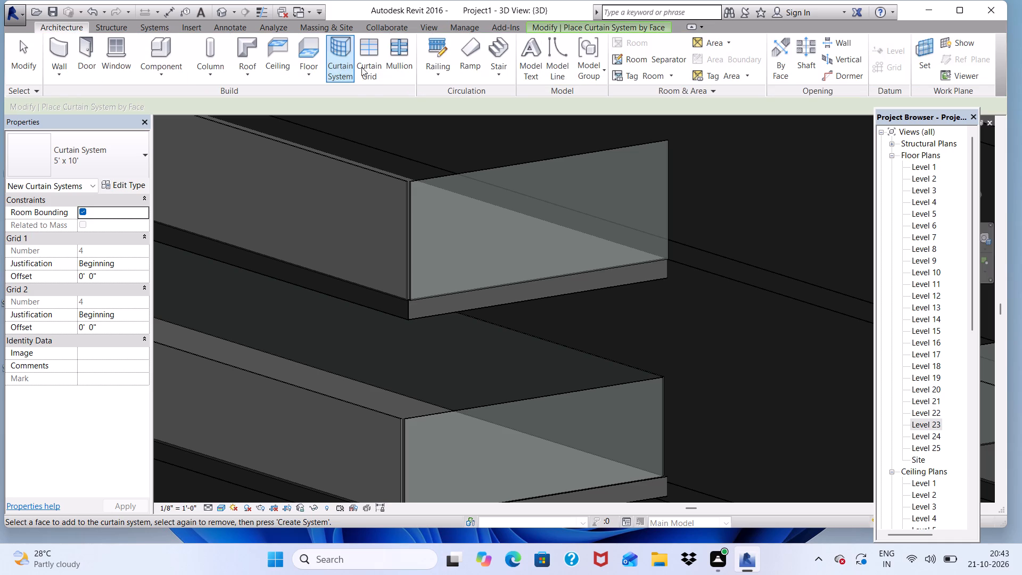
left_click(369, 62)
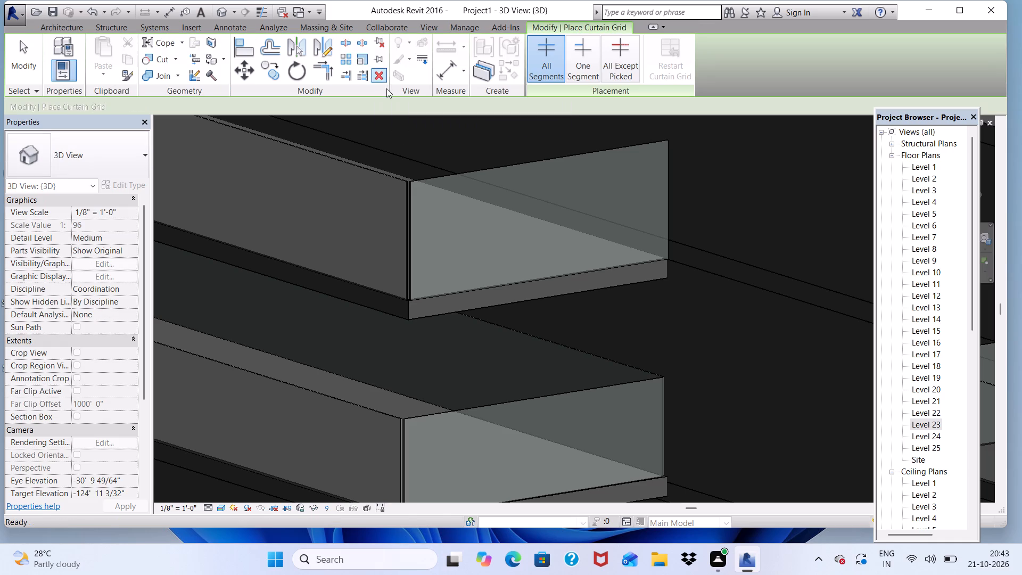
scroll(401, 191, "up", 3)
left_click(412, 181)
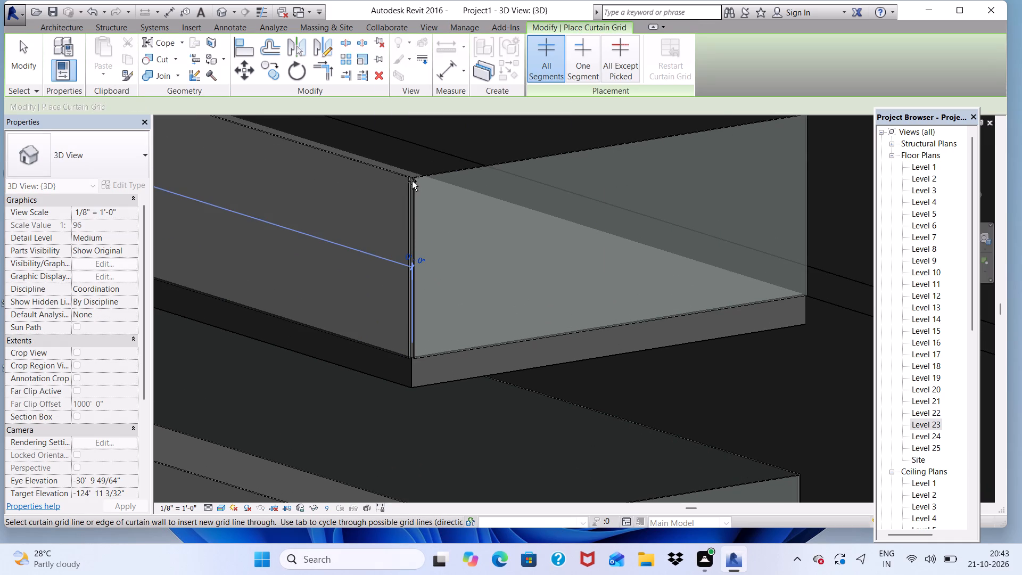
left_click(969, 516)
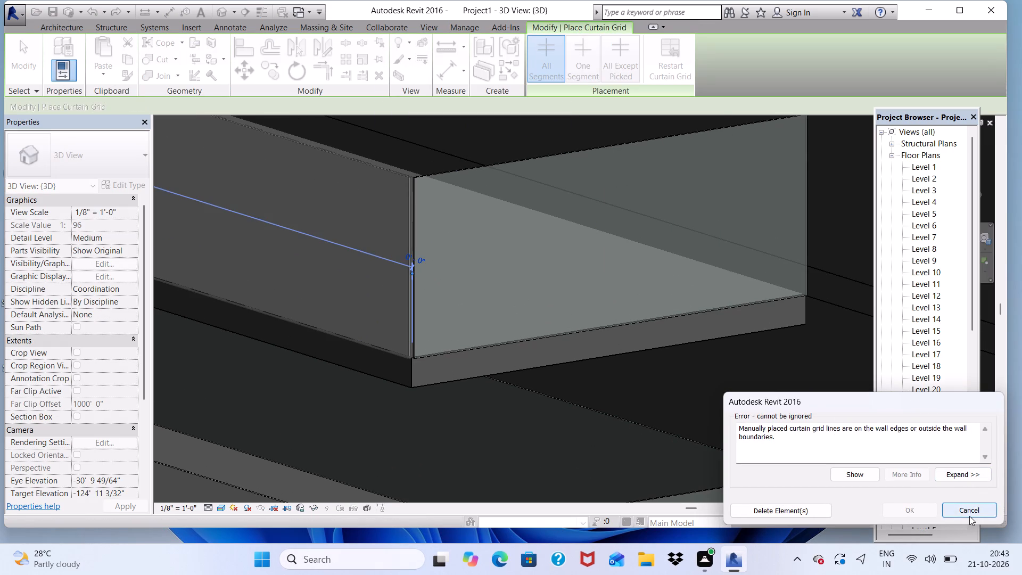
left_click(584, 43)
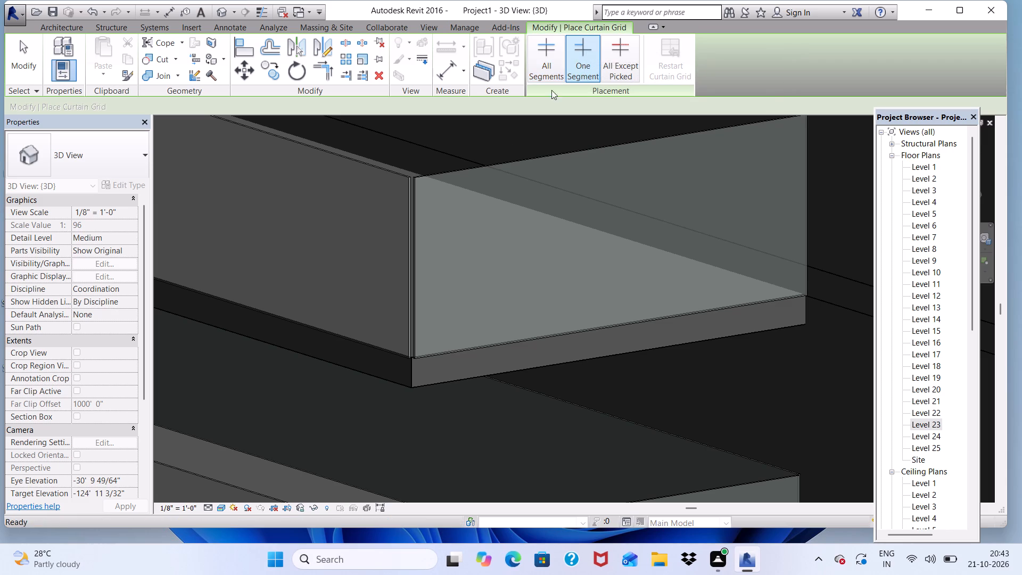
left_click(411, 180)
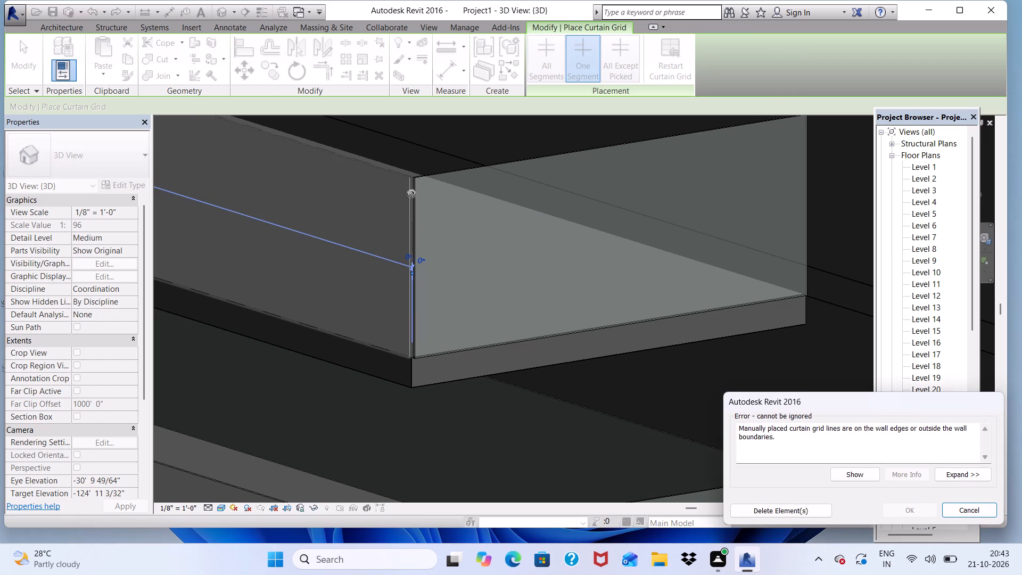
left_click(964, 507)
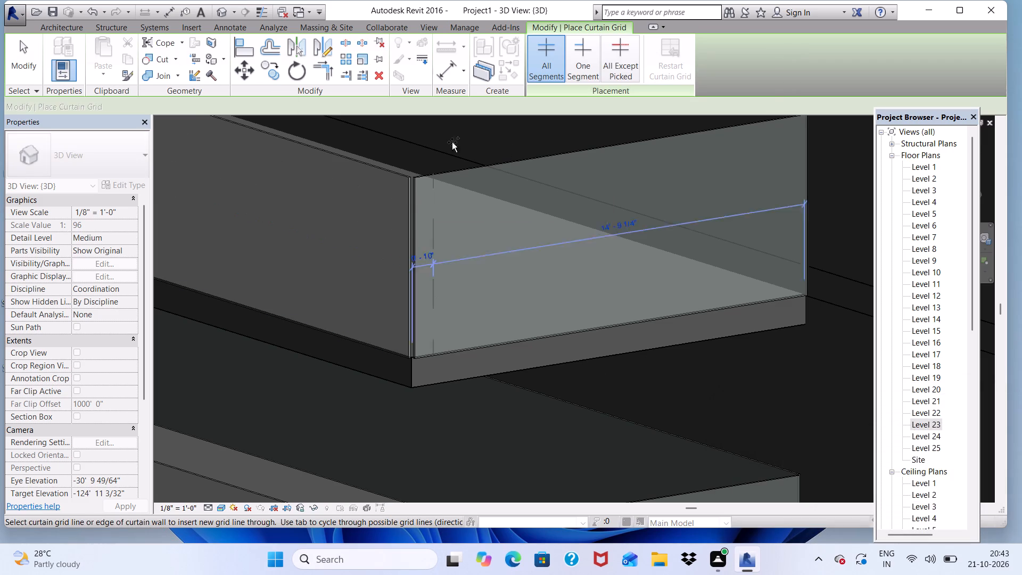
Place a 2.5" x 5" rectangular mullion on the Level 23 railing's vertical edge at the outer corner farther from the tower's corner.
left_click(77, 28)
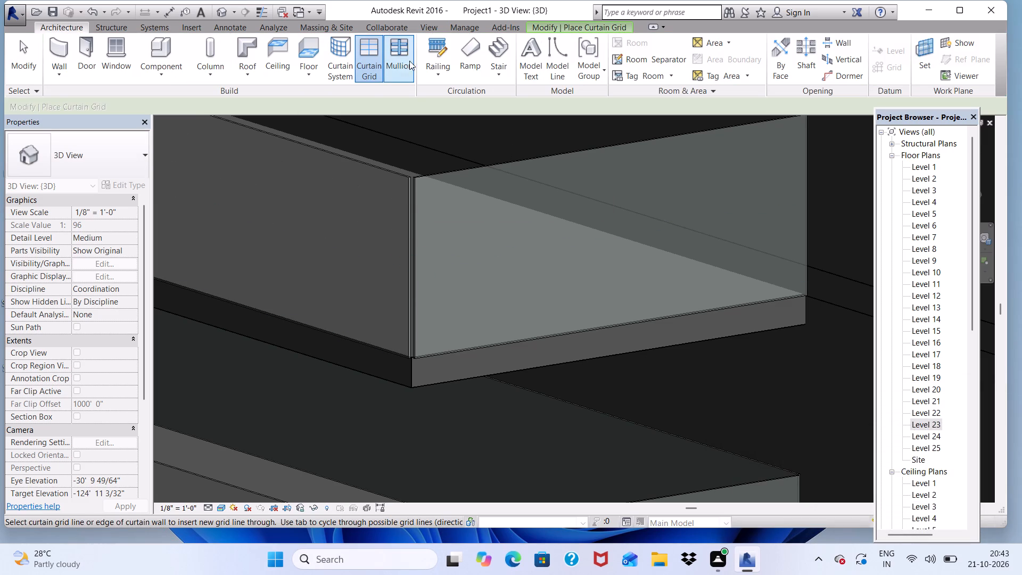
left_click(392, 54)
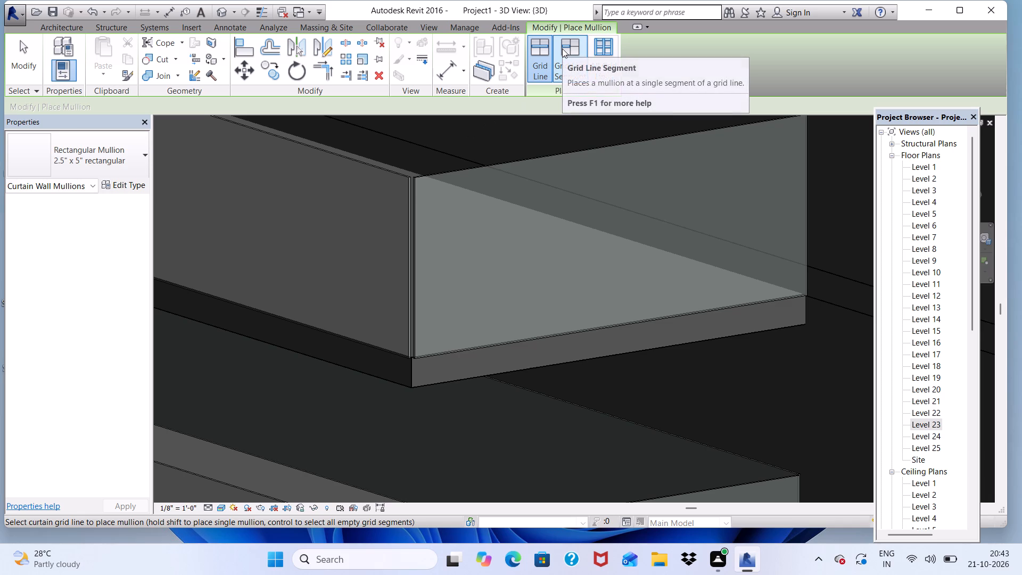
left_click(535, 59)
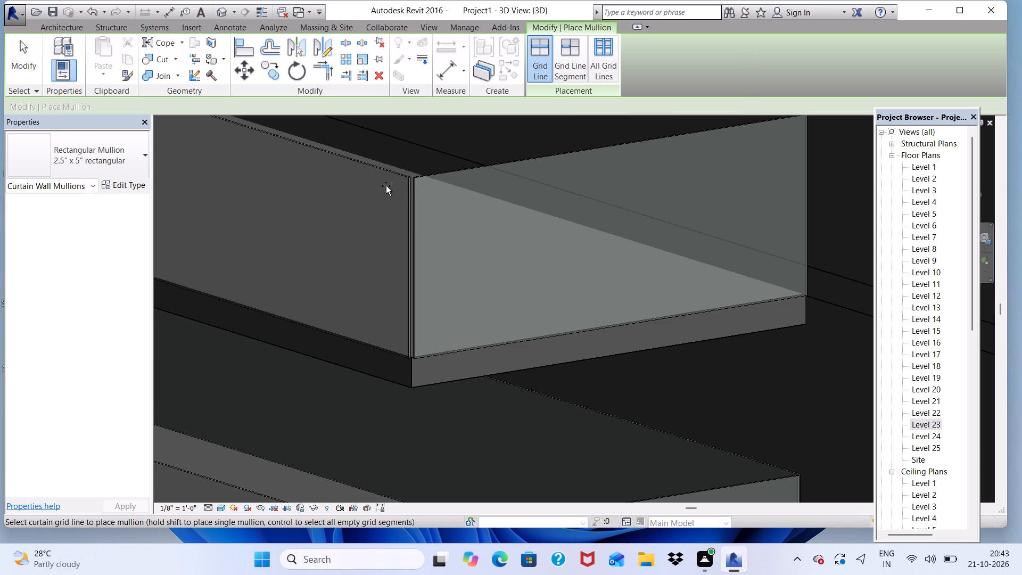
left_click(411, 178)
Place a 2.5" x 5" rectangular mullion on the long Level 23 railing's vertical edge at the outer corner nearer the tower's corner.
scroll(590, 160, "down", 5)
scroll(435, 299, "up", 1)
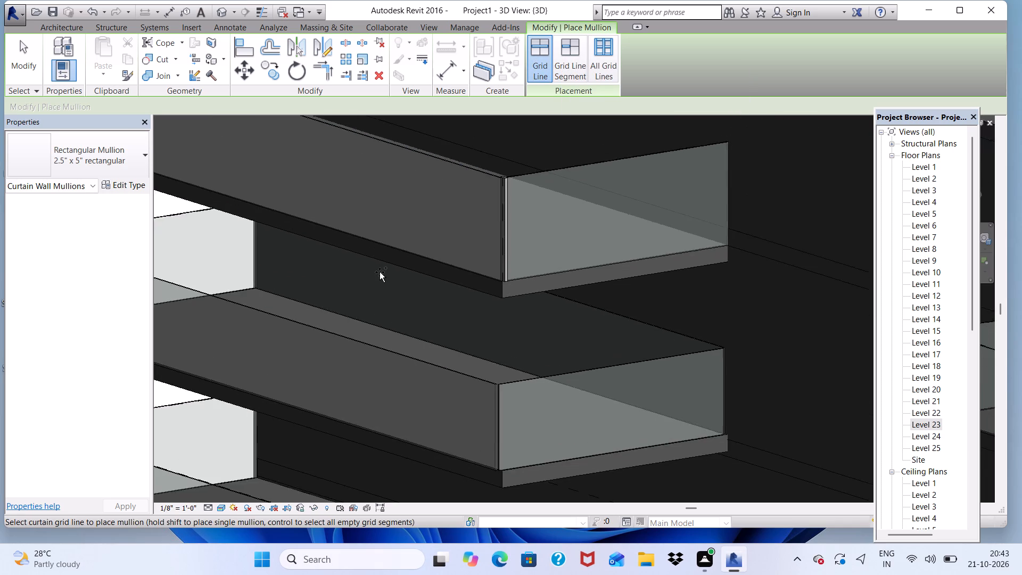
scroll(380, 272, "down", 8)
scroll(534, 281, "up", 9)
scroll(331, 169, "down", 3)
scroll(345, 165, "up", 4)
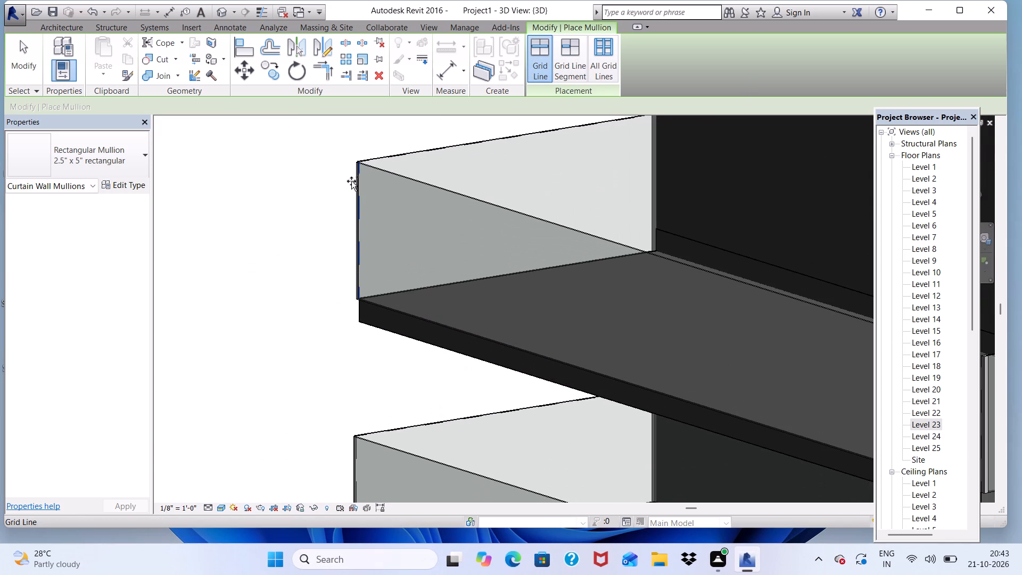
middle_click_drag(367, 223, 459, 236, "shift")
scroll(477, 225, "down", 4, "shift")
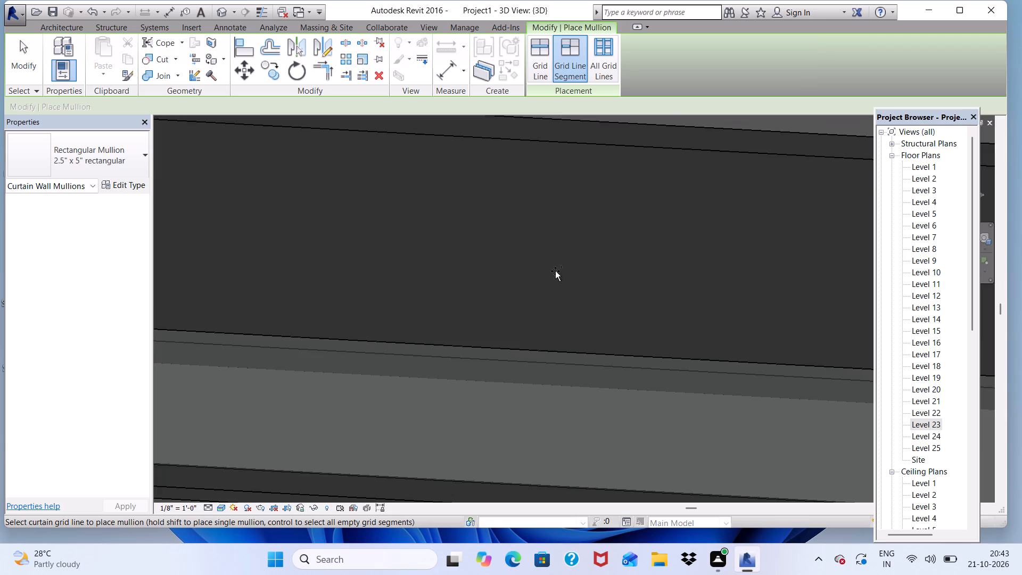
scroll(555, 271, "down", 1, "shift")
scroll(261, 341, "up", 4)
scroll(152, 290, "up", 8)
scroll(167, 274, "down", 1)
scroll(164, 273, "up", 3)
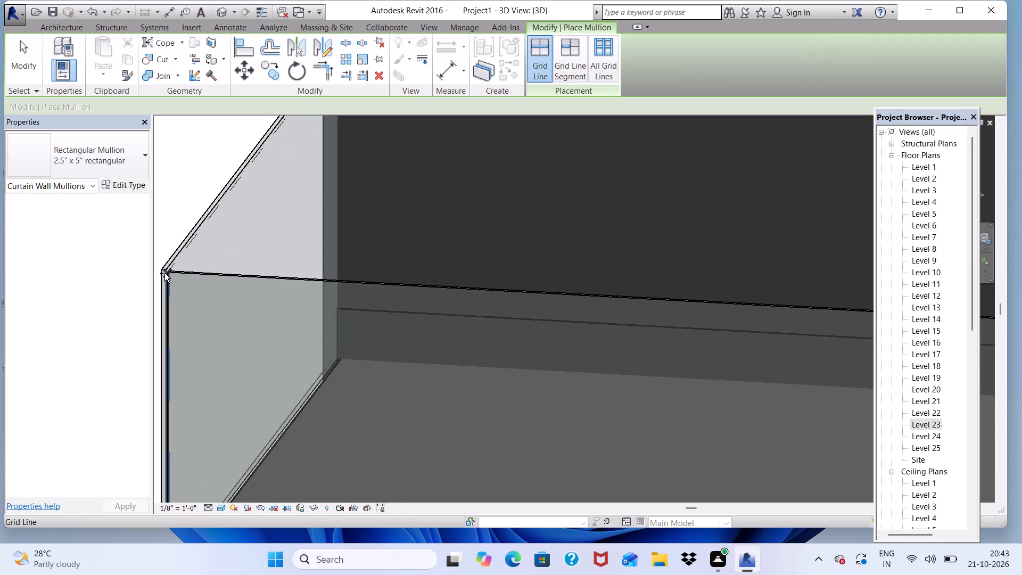
left_click(164, 273)
Add a matching 2.5" x 5" vertical mullion at that same outer corner, on the adjoining short end railing's edge.
scroll(177, 272, "down", 5)
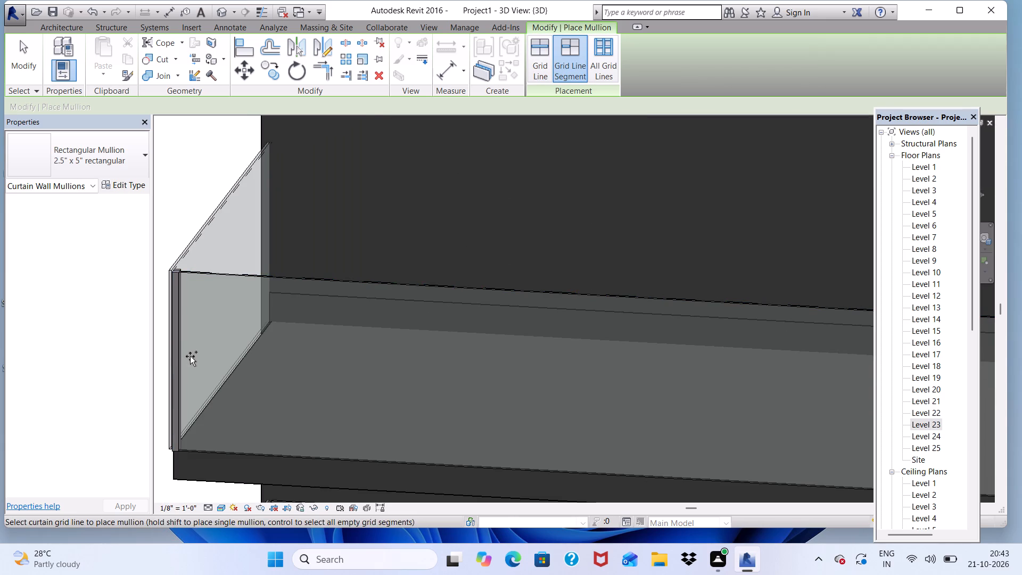
middle_click_drag(190, 356, 333, 352, "shift")
scroll(469, 280, "down", 9)
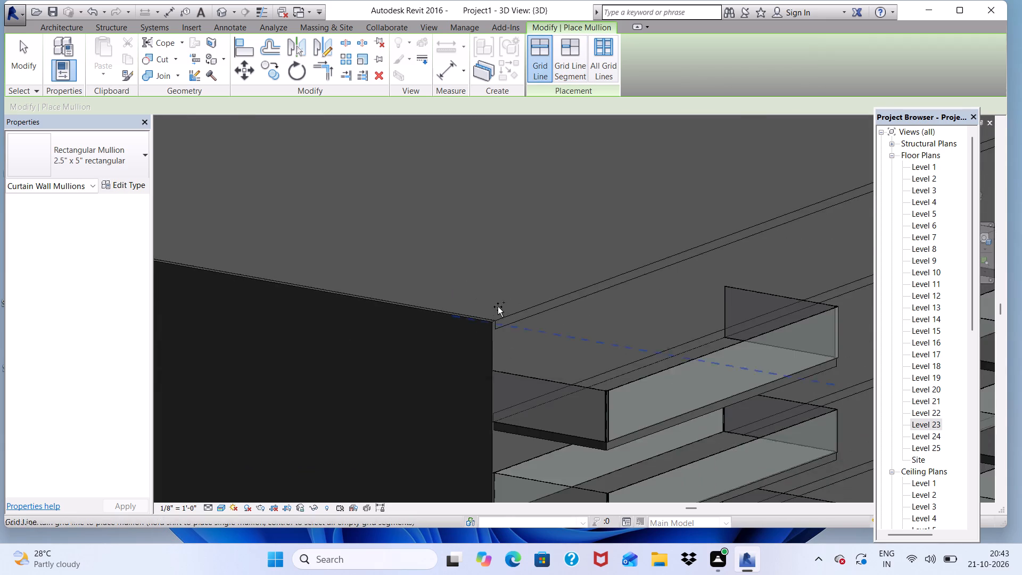
scroll(498, 307, "down", 3)
scroll(563, 388, "up", 15)
scroll(624, 305, "up", 2)
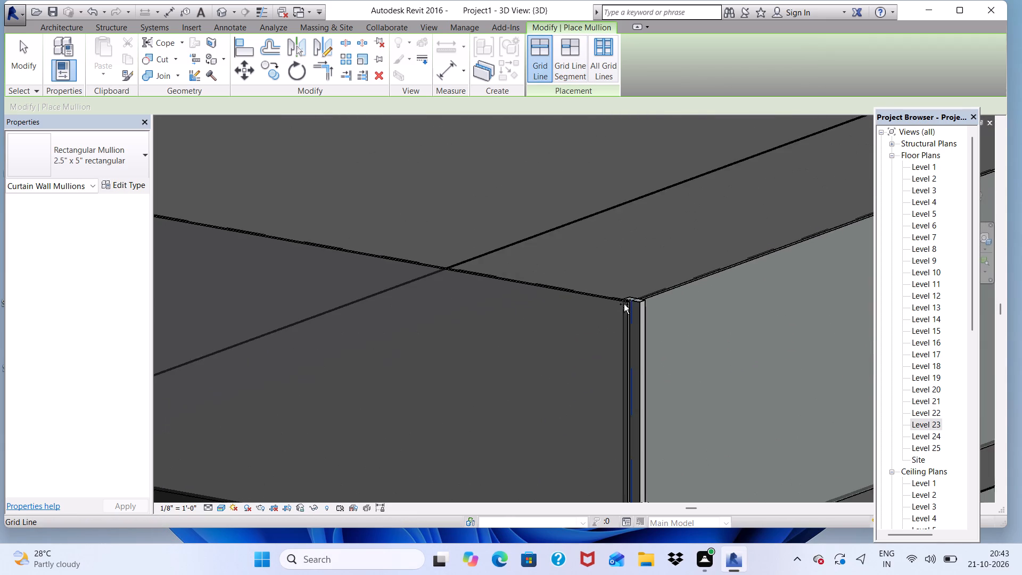
scroll(624, 304, "up", 2)
left_click(625, 302)
Place 2.5" x 5" rectangular mullions along the top edges of that short end railing and the long outer railing on Level 23.
scroll(610, 299, "down", 11)
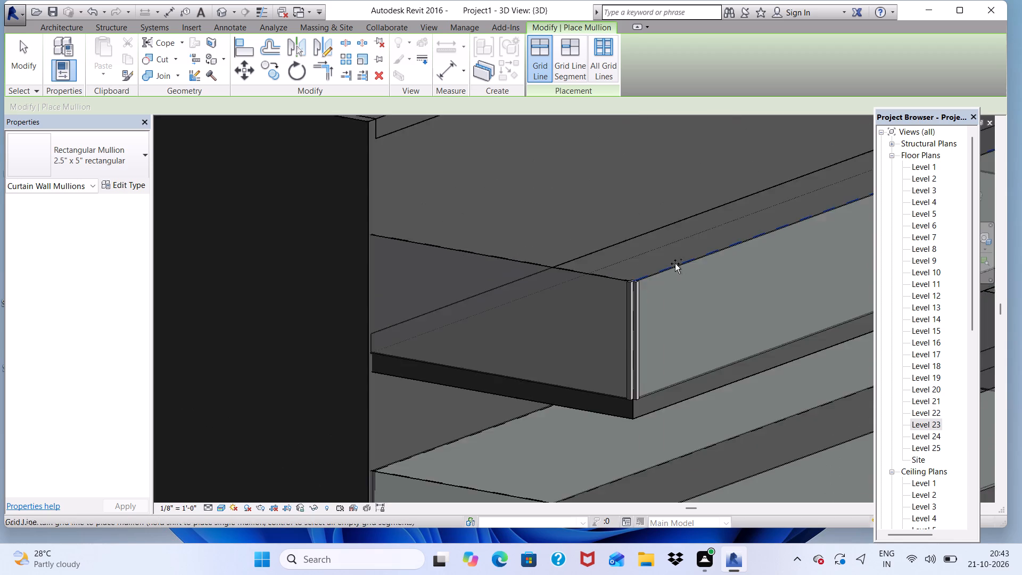
scroll(675, 264, "down", 3)
scroll(517, 308, "up", 4)
scroll(482, 243, "up", 4)
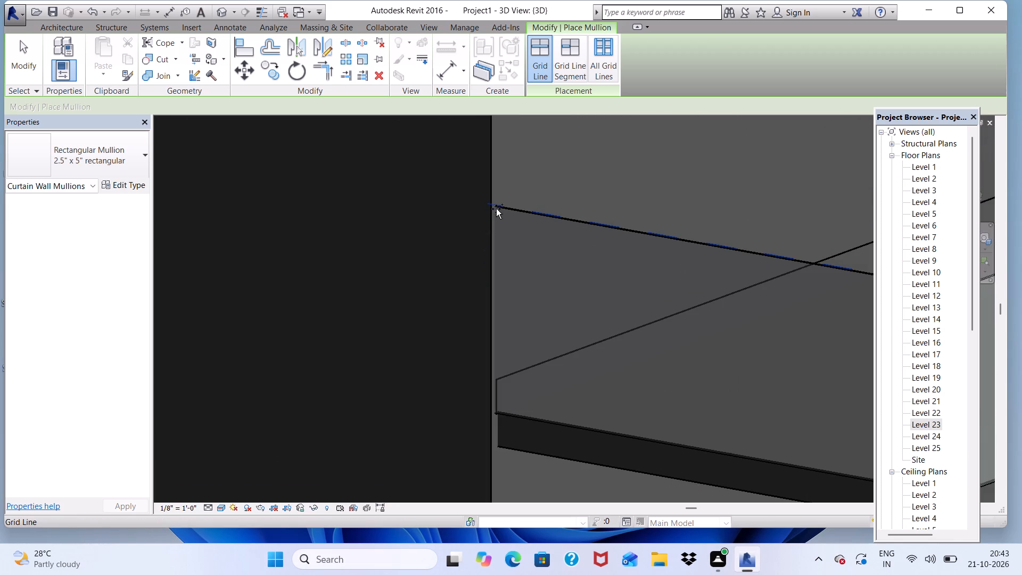
left_click(496, 209)
scroll(513, 277, "down", 4)
scroll(482, 240, "down", 5)
scroll(625, 278, "up", 3)
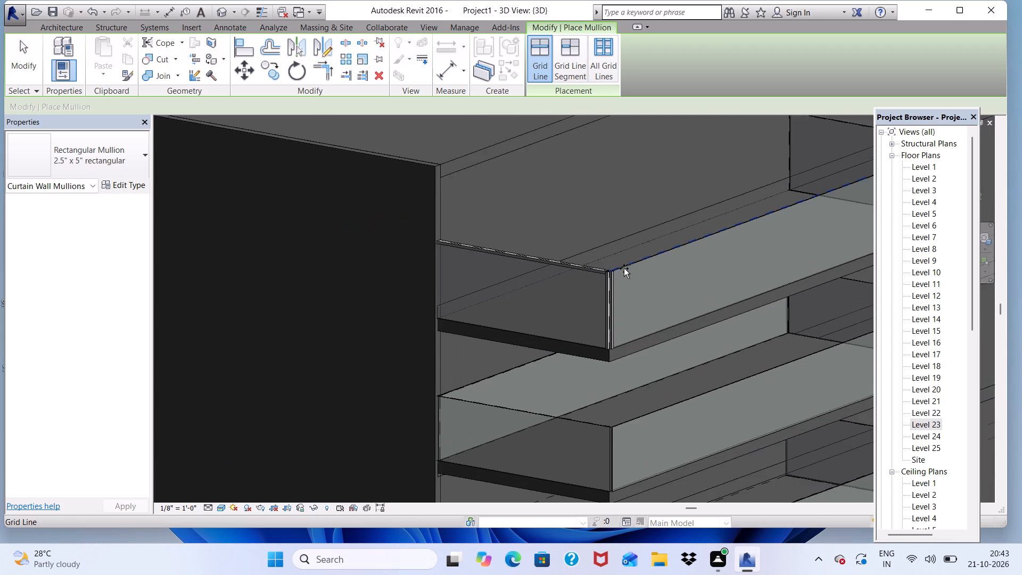
scroll(624, 268, "up", 1)
left_click(623, 266)
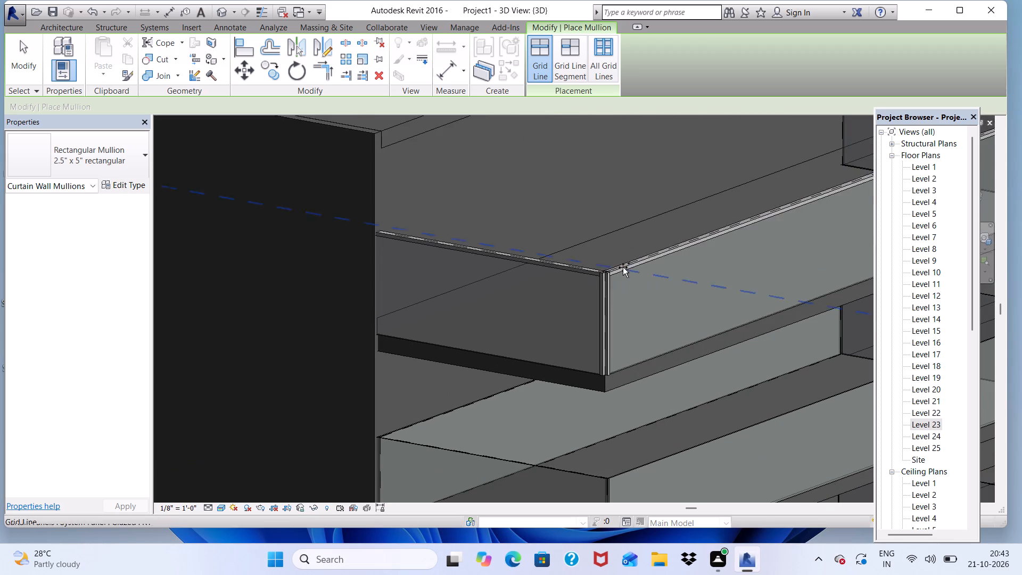
scroll(537, 276, "down", 11)
middle_click_drag(585, 295, 350, 371, "shift")
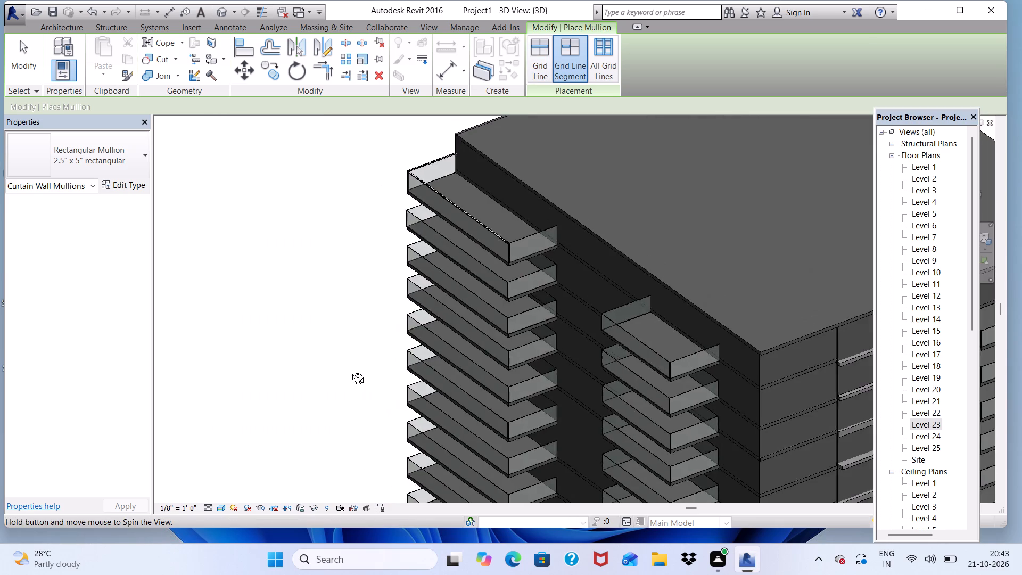
Place 2.5" x 5" rectangular mullions on Level 23's short end railing top, farther from the tower's corner, and the long railing's adjoining vertical edge.
middle_click_drag(350, 371, 347, 365, "shift")
scroll(575, 230, "up", 4)
scroll(401, 266, "up", 4)
scroll(504, 234, "up", 2)
left_click(511, 243)
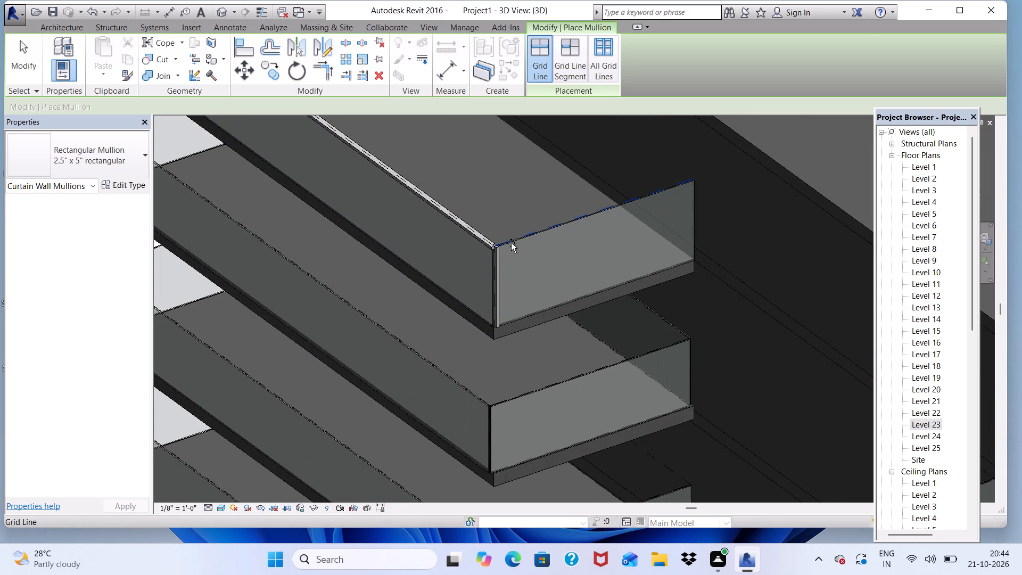
scroll(481, 273, "up", 12)
left_click(511, 224)
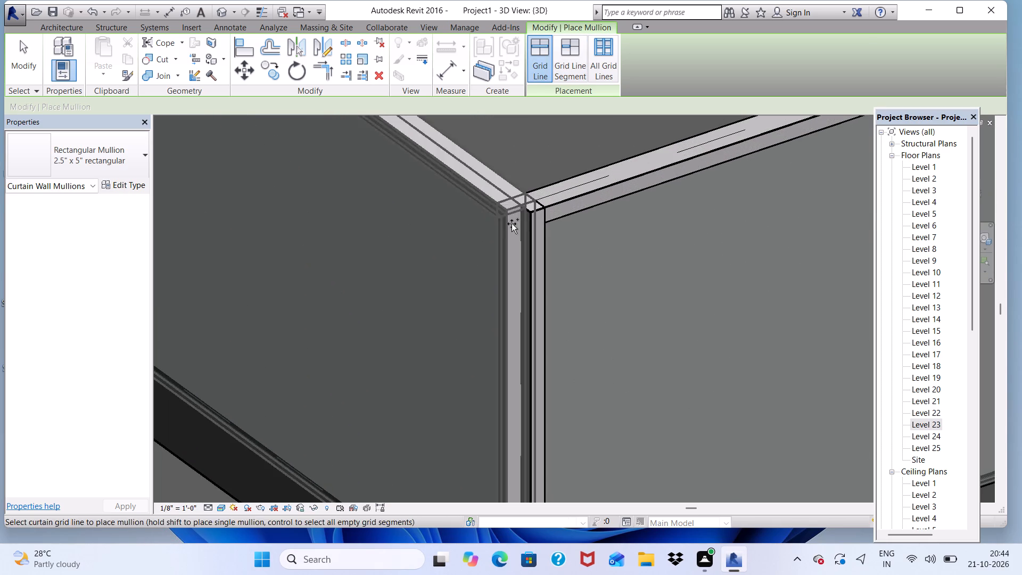
On the balcony directly below Level 23, place 2.5" x 5" vertical mullions on both railing edges at the outer corner farther from the tower's corner.
scroll(501, 252, "down", 15)
middle_click_drag(516, 315, 563, 232, "shift")
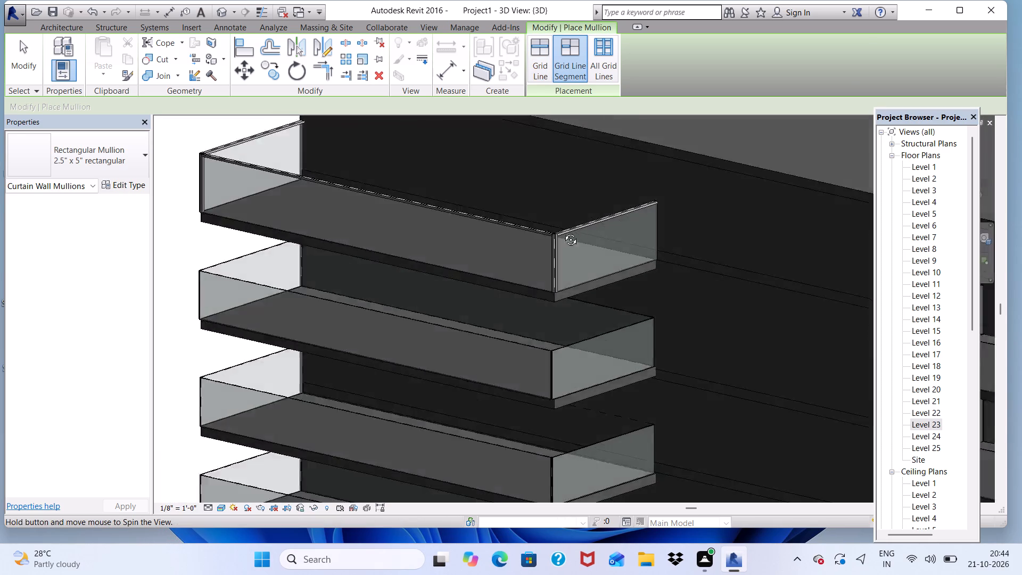
middle_click_drag(563, 232, 616, 236, "shift")
scroll(449, 288, "down", 4)
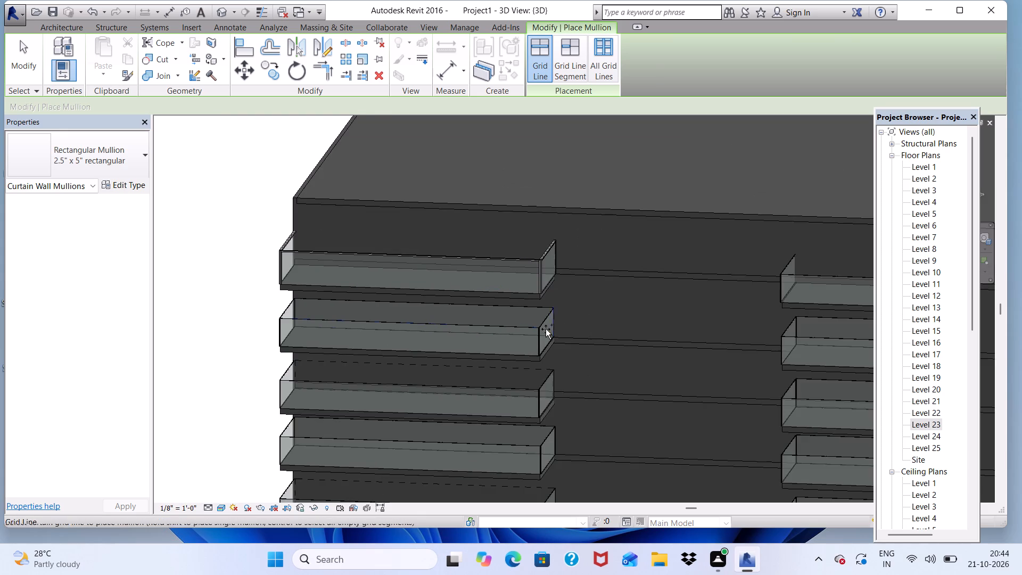
scroll(516, 332, "up", 4)
scroll(568, 280, "up", 3)
scroll(563, 357, "up", 7)
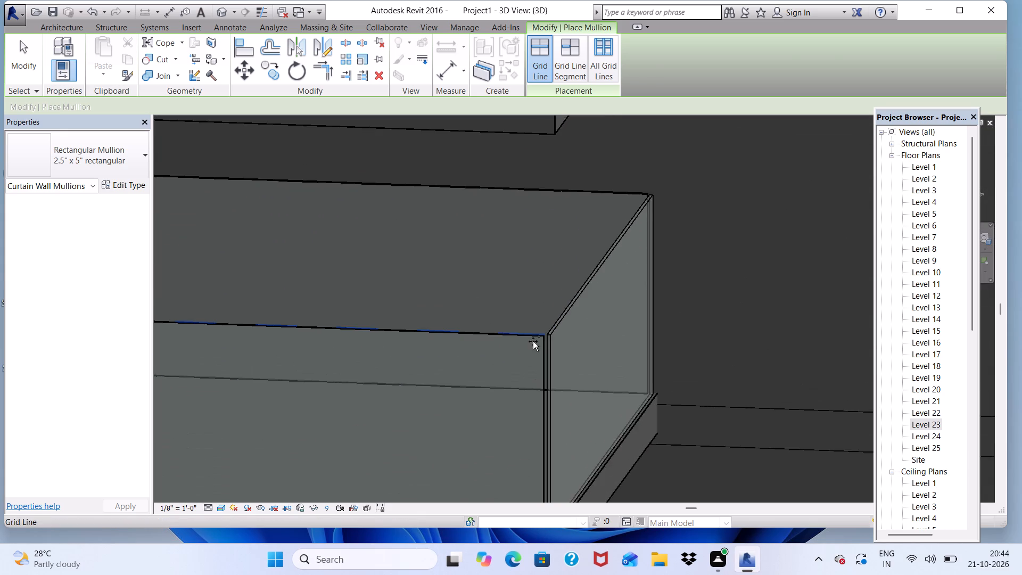
scroll(533, 341, "up", 2)
left_click(551, 342)
left_click(552, 341)
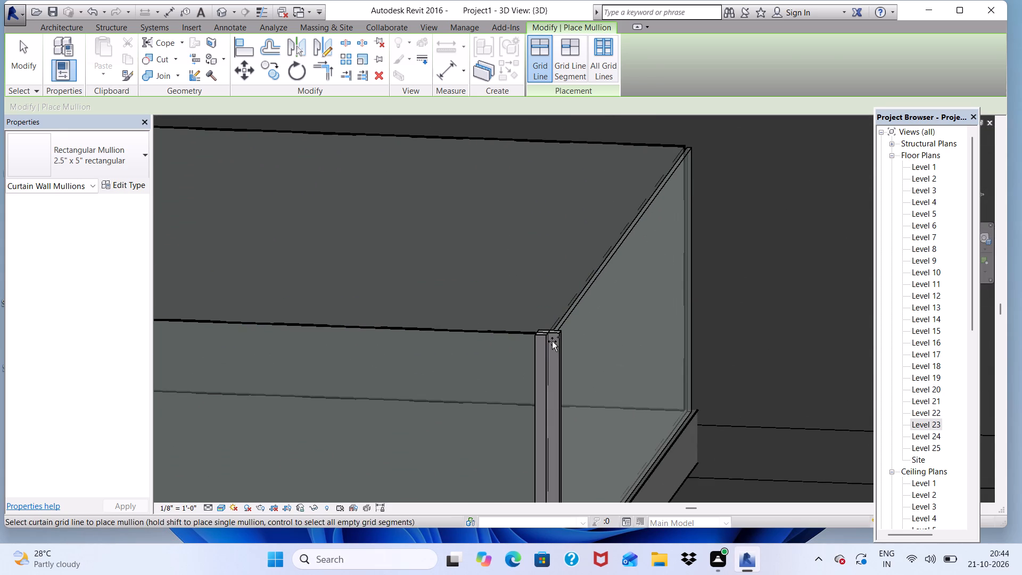
Place 2.5" x 5" mullions on the top edge and wall-side vertical edge of that balcony's same short end railing.
scroll(684, 153, "up", 1)
left_click(688, 150)
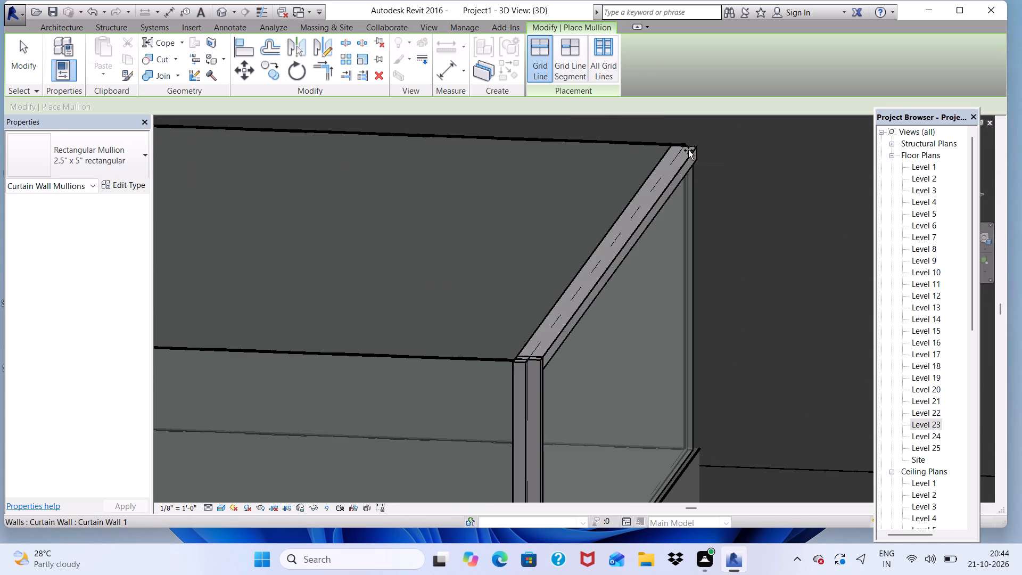
scroll(697, 184, "down", 4)
scroll(629, 267, "down", 4)
scroll(695, 232, "up", 5)
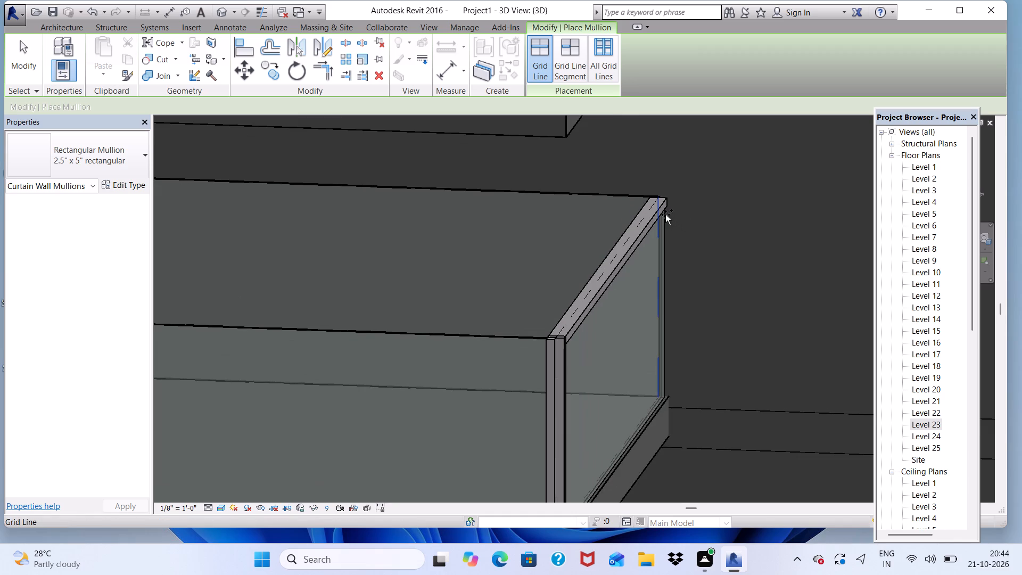
left_click(665, 215)
At the same balcony's end nearer the tower's corner, place 2.5" x 5" mullions on the short railing's top and both vertical edges at the outer corner.
scroll(655, 245, "down", 10)
scroll(645, 328, "down", 3)
scroll(329, 326, "up", 5)
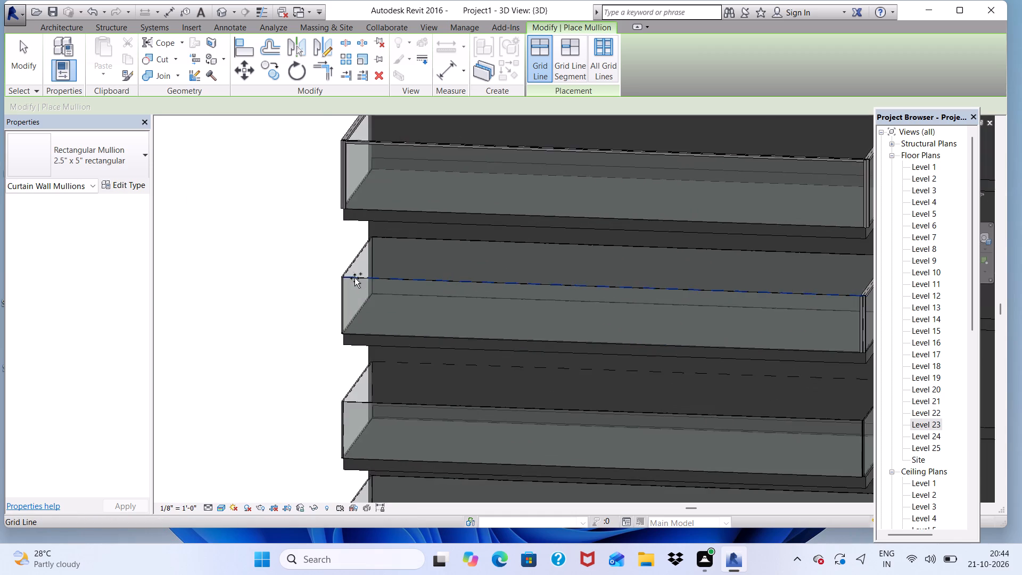
scroll(355, 278, "up", 7)
scroll(335, 291, "down", 1)
middle_click_drag(341, 303, 409, 318, "shift")
scroll(631, 326, "up", 1)
scroll(648, 303, "down", 5)
scroll(587, 447, "up", 13)
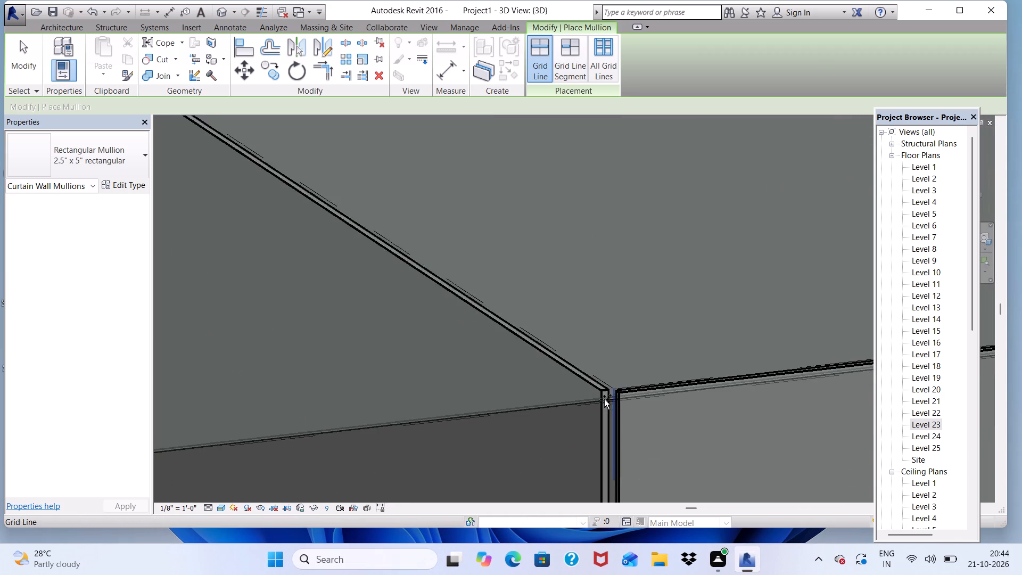
left_click(604, 395)
left_click(602, 417)
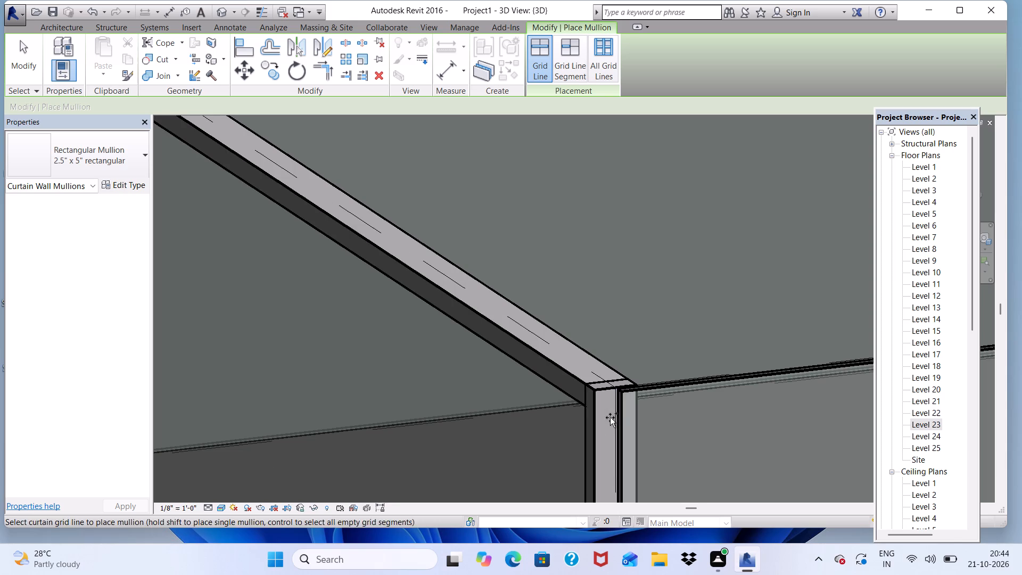
left_click(619, 393)
Place a 2.5" x 5" rectangular mullion along the top edge of that balcony's long outer railing.
scroll(575, 368, "down", 5)
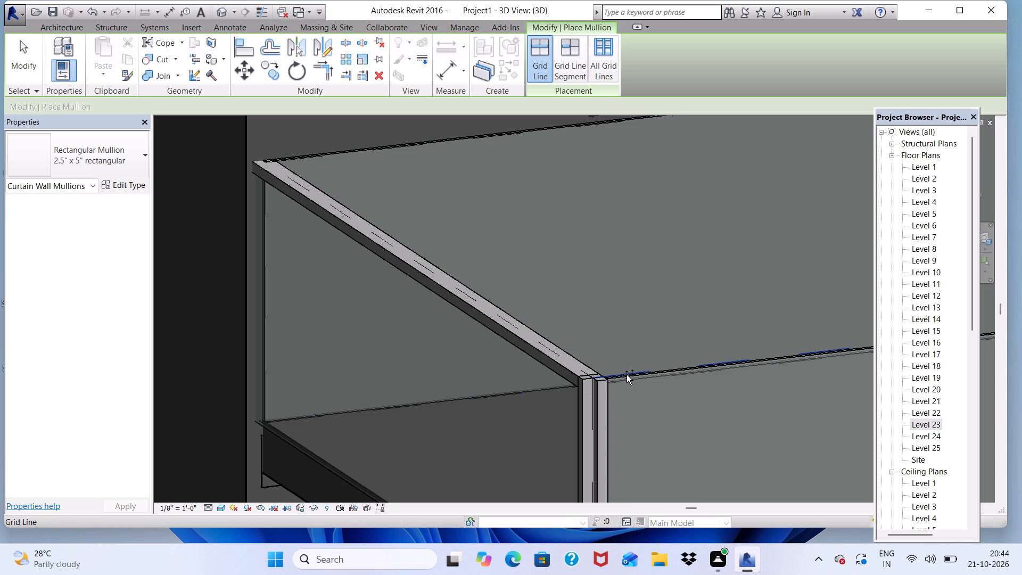
left_click(627, 375)
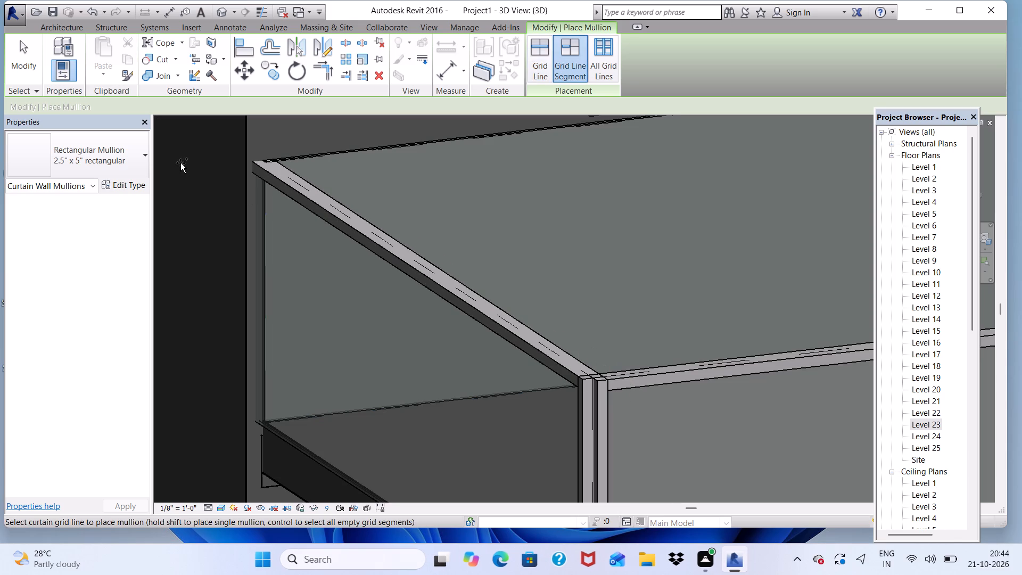
key("Escape")
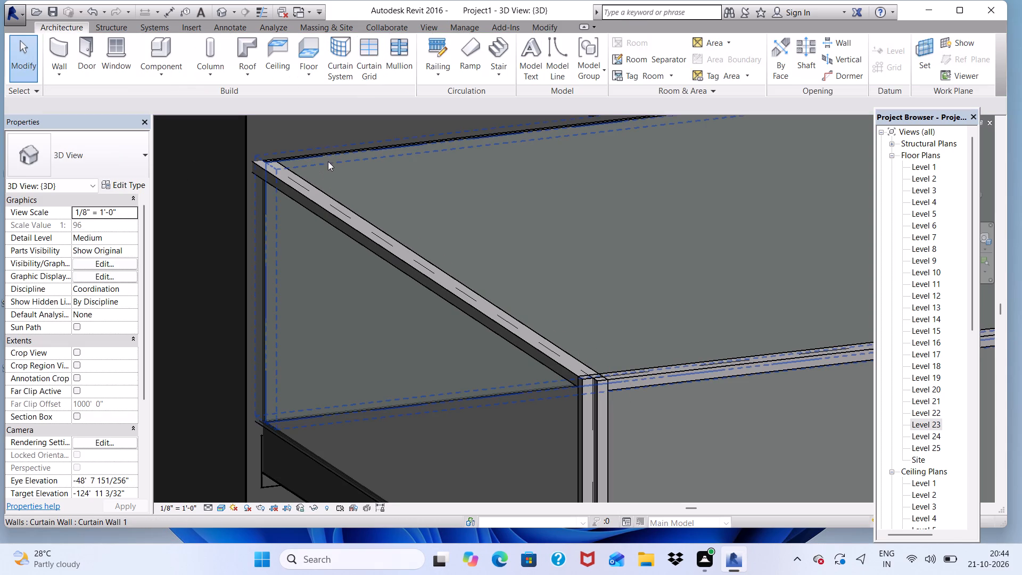
Delete the inner curtain wall running along the tower face on the balcony directly below Level 23.
left_click(325, 157)
key("Delete")
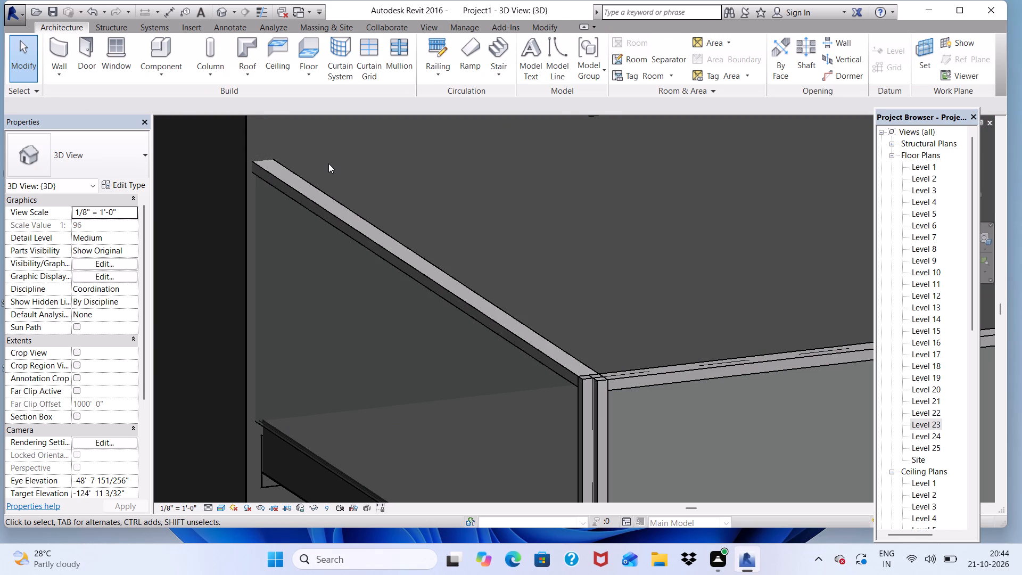
Two balconies below Level 23, place 2.5" x 5" mullions on the long railing's top and both vertical edges at the corner farther from the tower's corner.
scroll(312, 169, "down", 16)
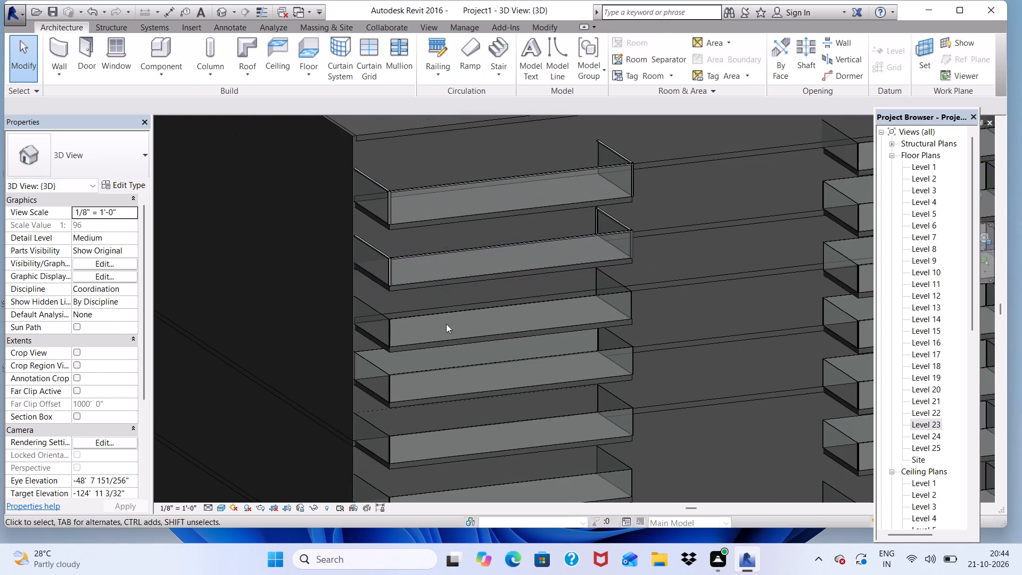
scroll(447, 336, "up", 2)
middle_click_drag(492, 334, 409, 350, "shift")
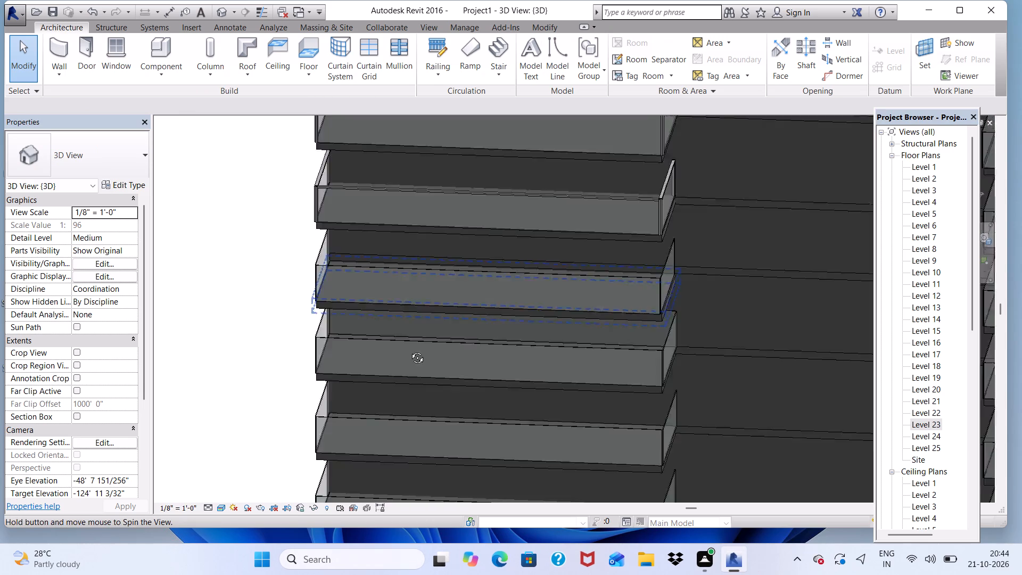
middle_click_drag(409, 350, 337, 371, "shift")
scroll(588, 212, "up", 9)
scroll(656, 173, "down", 2)
scroll(646, 183, "up", 5)
scroll(643, 184, "down", 4)
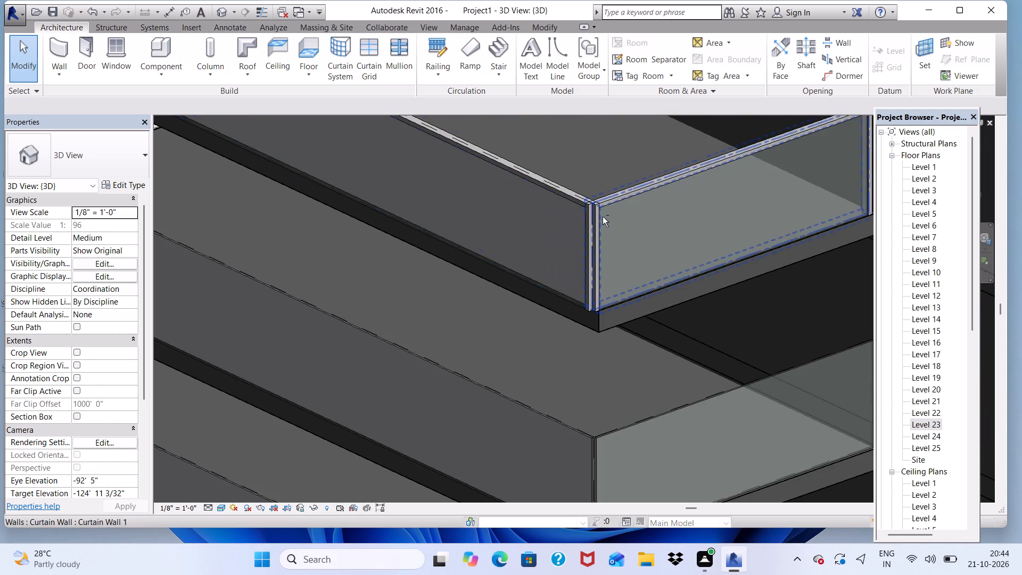
scroll(603, 217, "down", 5, "shift")
scroll(515, 344, "down", 5)
scroll(475, 404, "up", 6)
scroll(473, 405, "down", 4)
middle_click_drag(471, 404, 467, 308, "shift")
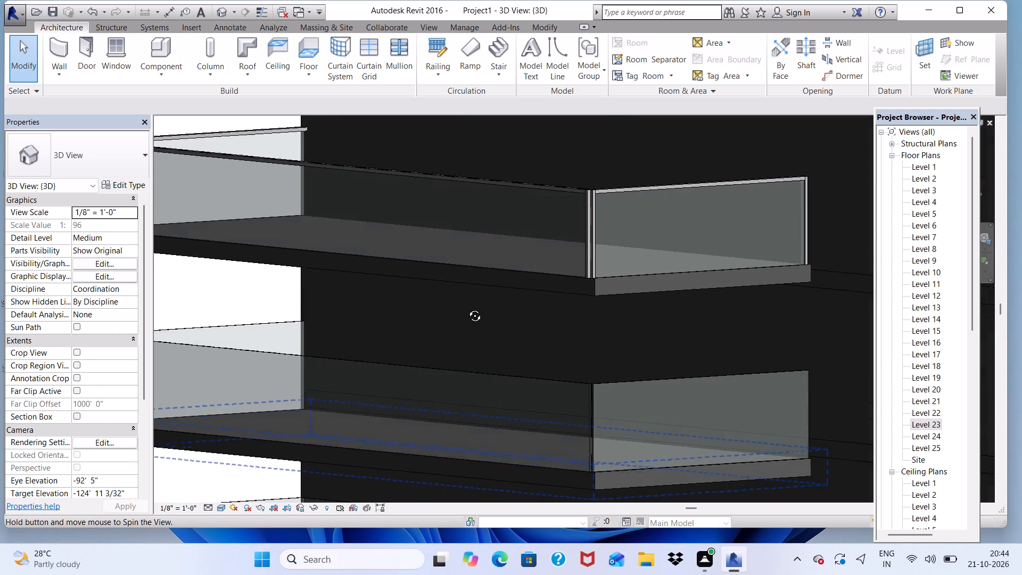
middle_click_drag(467, 308, 472, 340, "shift")
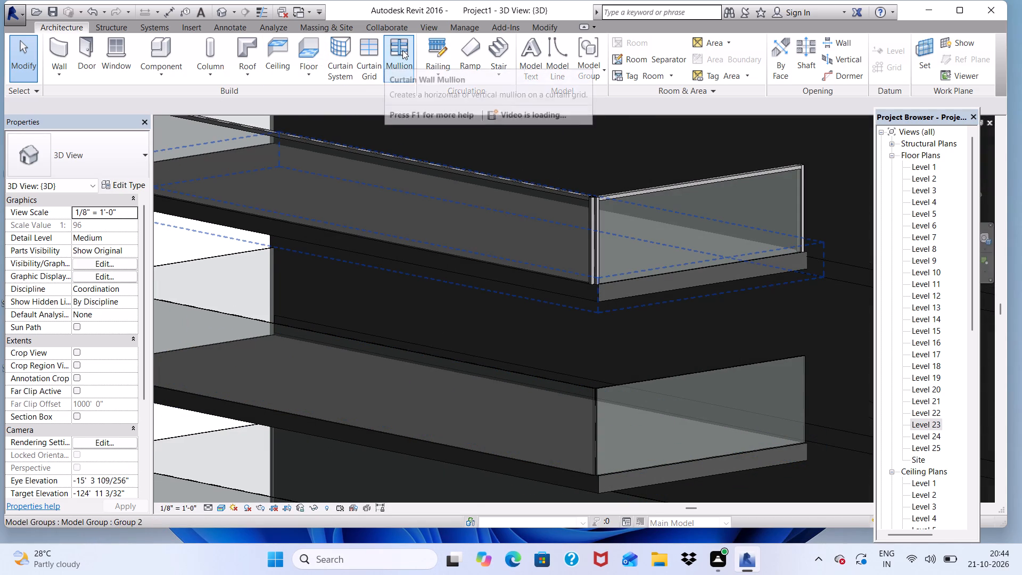
left_click(402, 50)
scroll(586, 397, "down", 1)
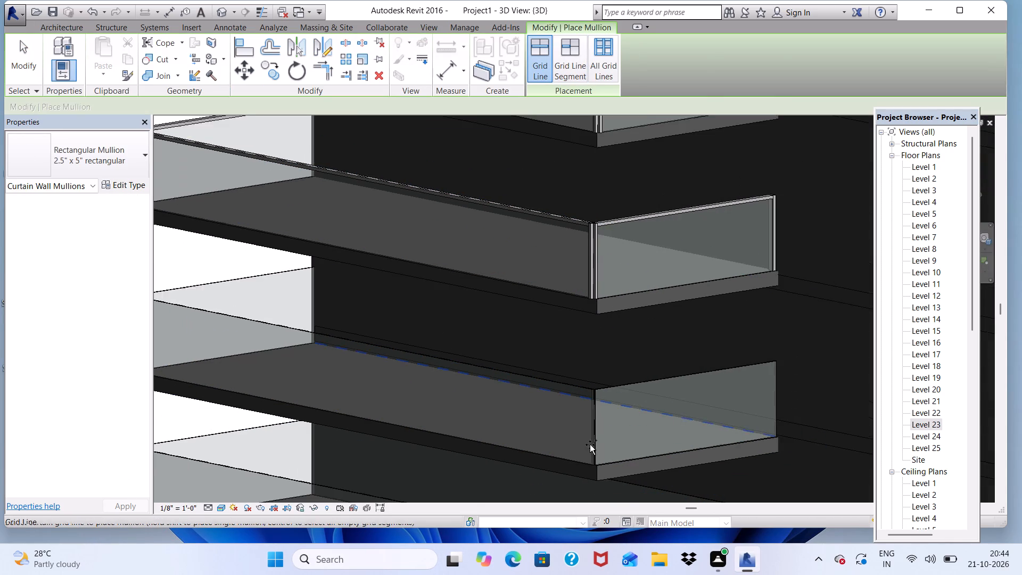
scroll(590, 445, "down", 1)
scroll(592, 385, "up", 18)
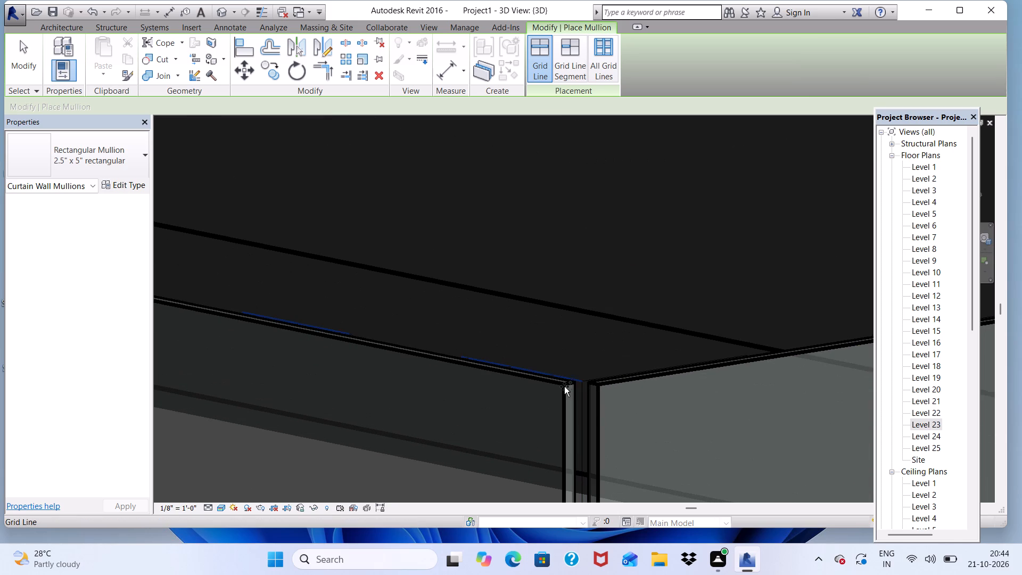
left_click(566, 384)
left_click(594, 390)
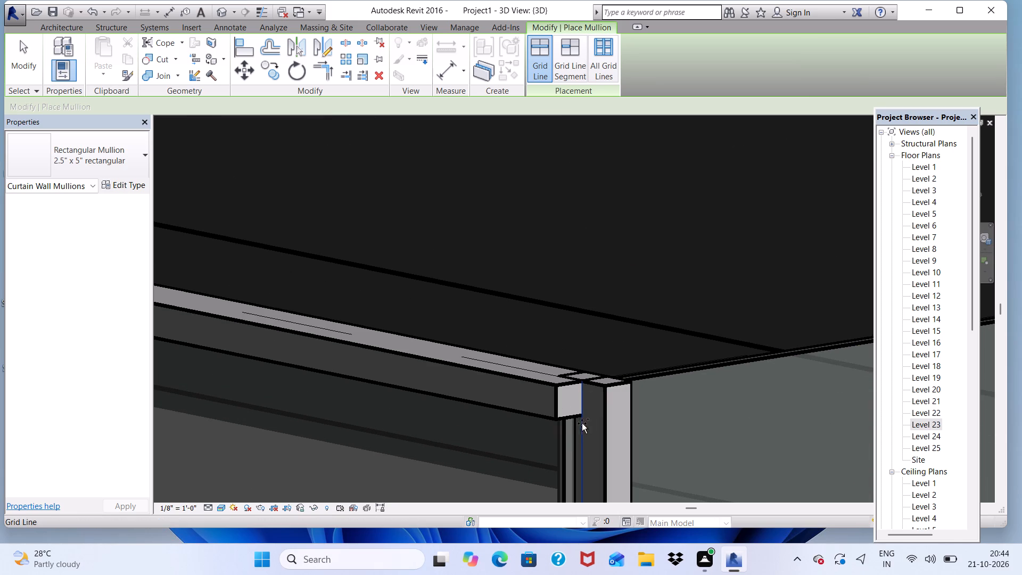
left_click(565, 429)
Place 2.5" x 5" mullions on the top and wall-side vertical edges of that third balcony's short end railing, farther from the tower's corner.
scroll(545, 364, "down", 10)
scroll(693, 330, "down", 4)
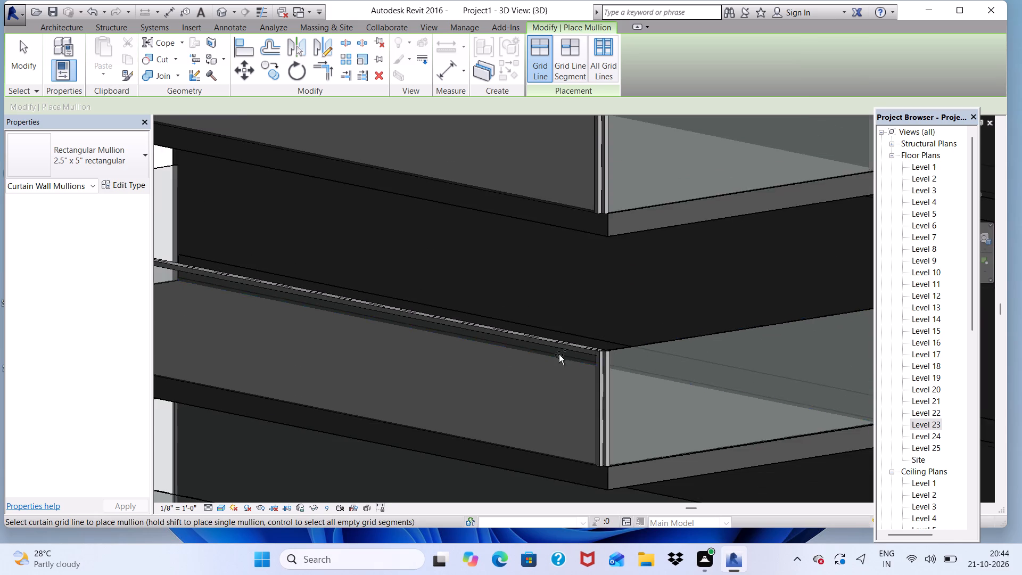
scroll(498, 357, "down", 4)
scroll(716, 323, "up", 8)
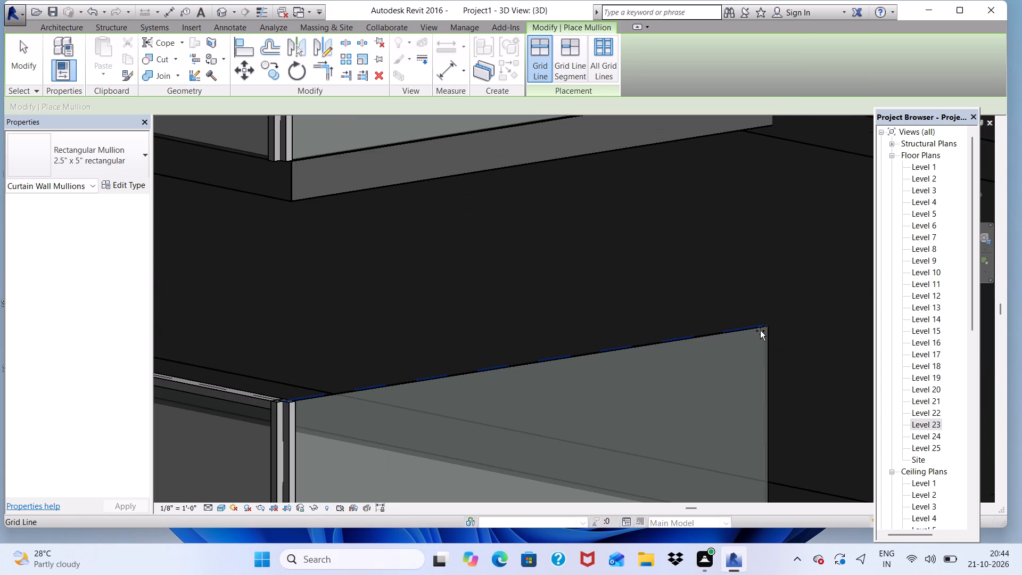
left_click(766, 326)
scroll(761, 309, "down", 6)
scroll(772, 366, "up", 5)
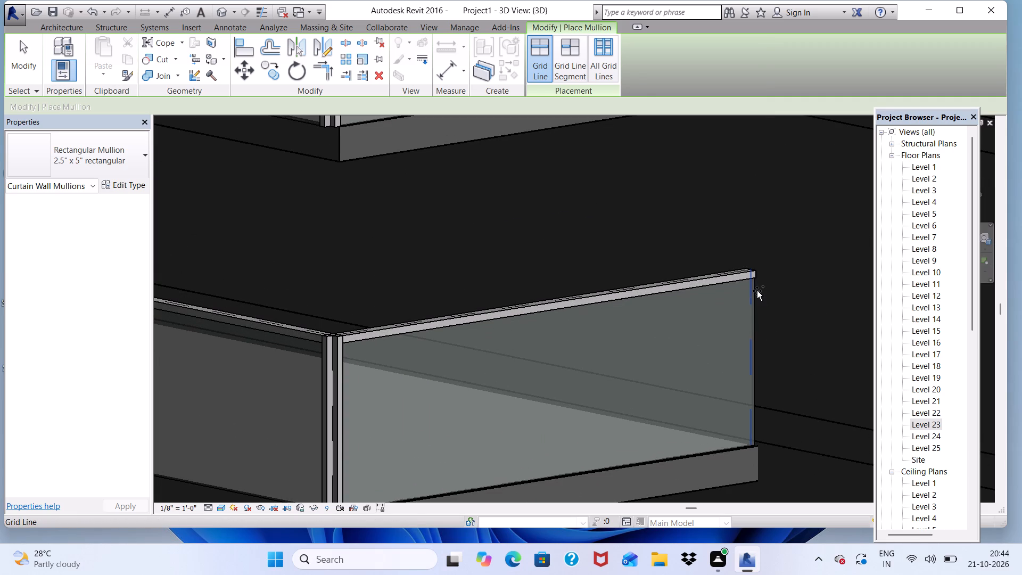
left_click(752, 281)
Place a 2.5" x 5" mullion on the wall-side vertical edge of Level 23's short end railing, farther from the tower's corner.
scroll(746, 290, "down", 11)
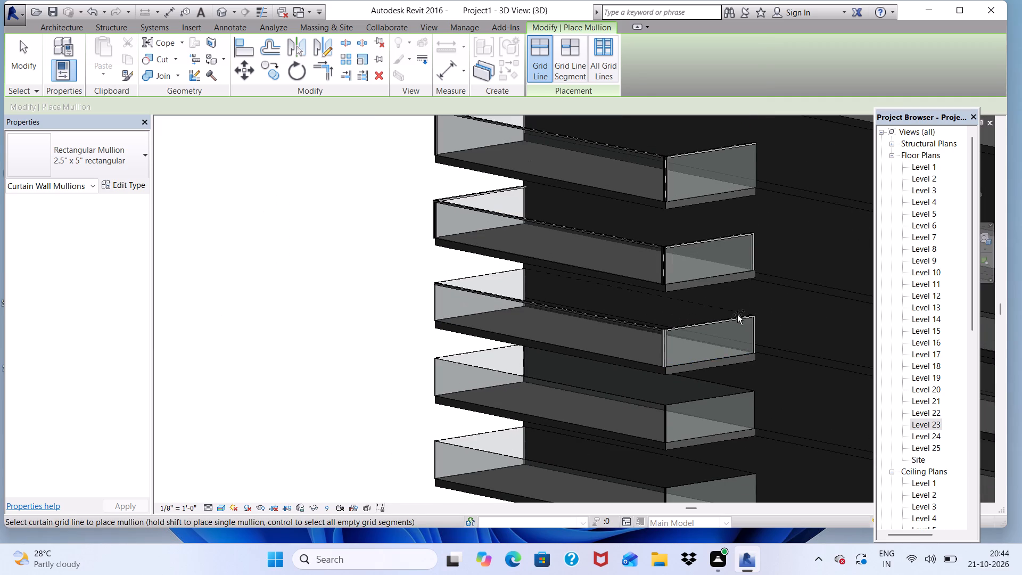
scroll(724, 248, "down", 4)
scroll(752, 169, "up", 13)
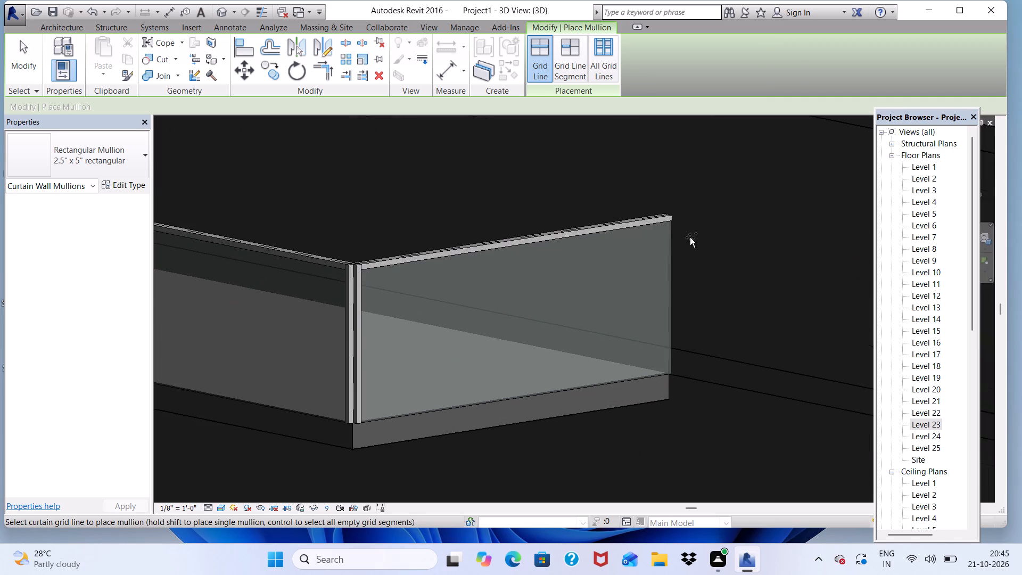
scroll(690, 237, "up", 5)
left_click(672, 218)
On the third balcony from the top, place 2.5" x 5" vertical mullions on both railing edges at the outer corner nearer the tower's corner.
scroll(675, 226, "down", 11)
scroll(640, 334, "down", 2)
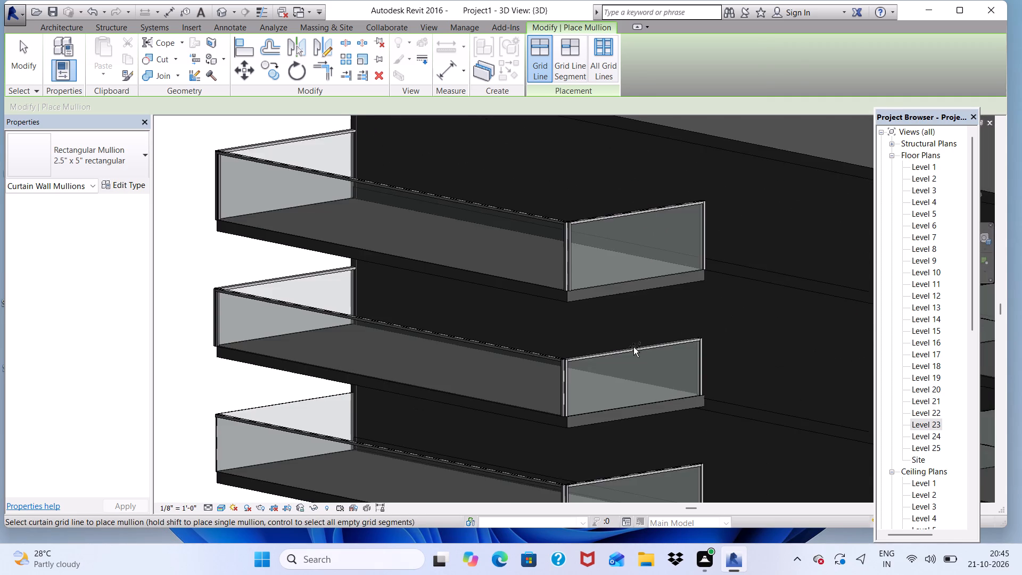
scroll(633, 347, "down", 2)
middle_click_drag(518, 425, 665, 390)
scroll(468, 403, "up", 13)
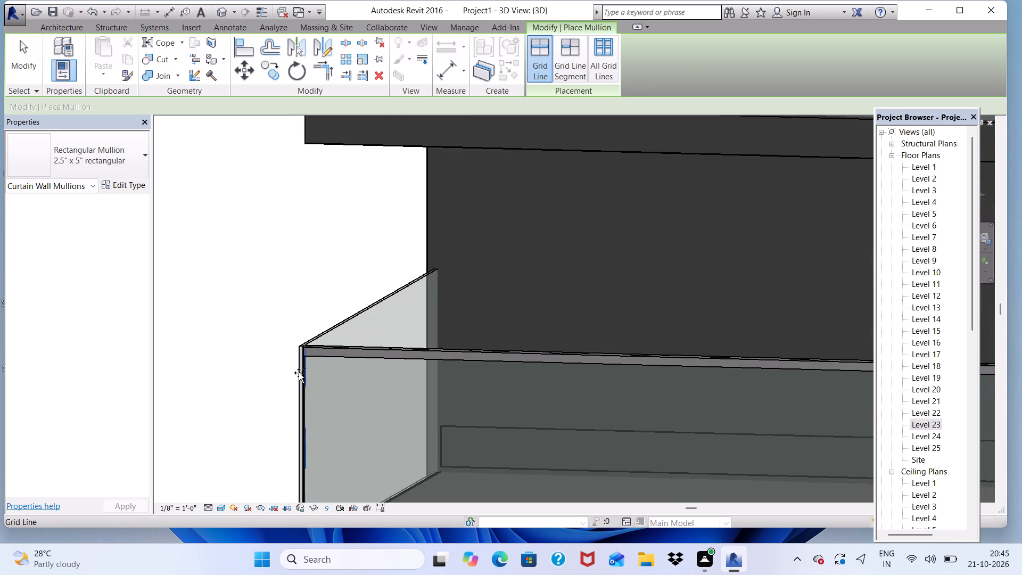
scroll(299, 373, "up", 6)
left_click(301, 352)
scroll(302, 355, "down", 4)
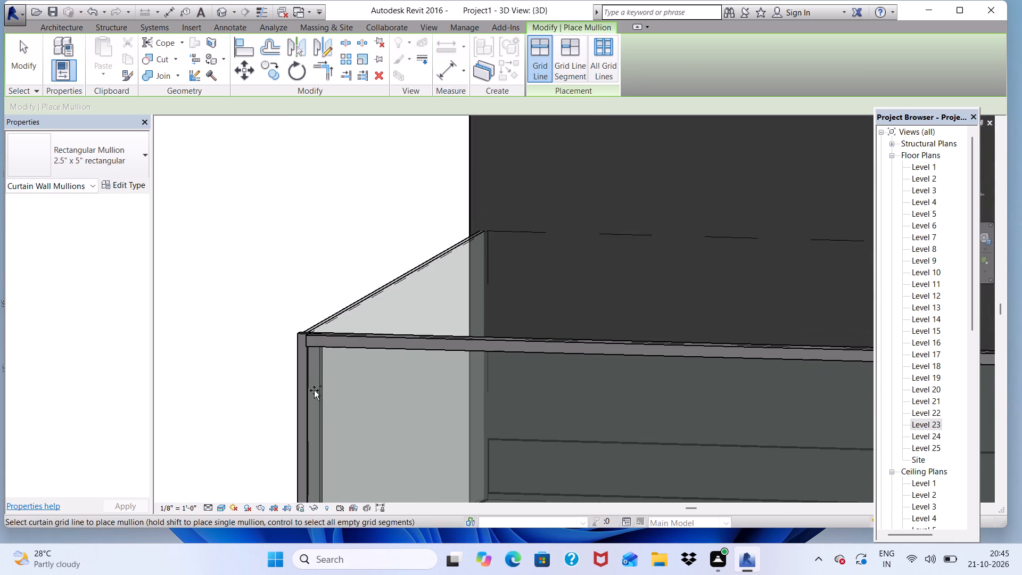
middle_click_drag(314, 391, 416, 400, "shift")
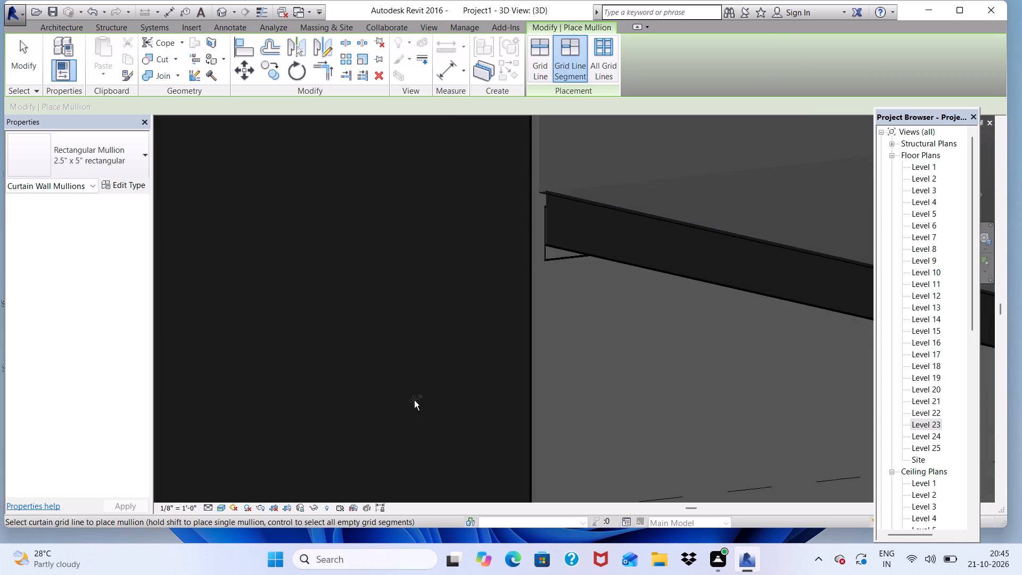
scroll(413, 385, "up", 1, "shift")
scroll(415, 368, "down", 9)
scroll(571, 421, "up", 2)
scroll(620, 457, "up", 8)
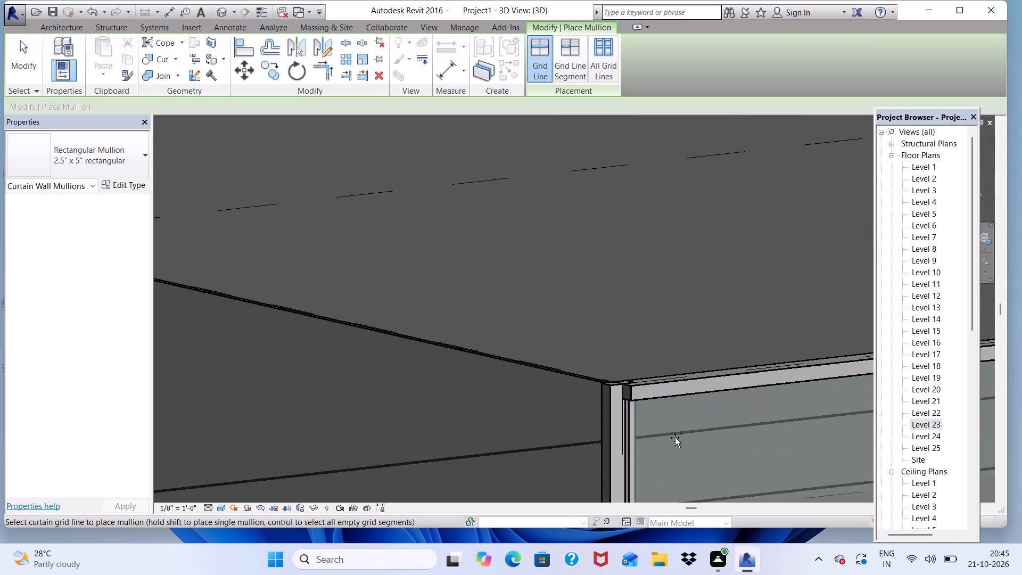
scroll(675, 438, "up", 6)
scroll(605, 375, "down", 1)
scroll(619, 419, "up", 3)
scroll(627, 397, "down", 1)
left_click(645, 400)
Place 2.5" x 5" mullions on the top and wall-side vertical edges of the third balcony's short end railing nearer the tower's corner.
scroll(613, 391, "down", 5)
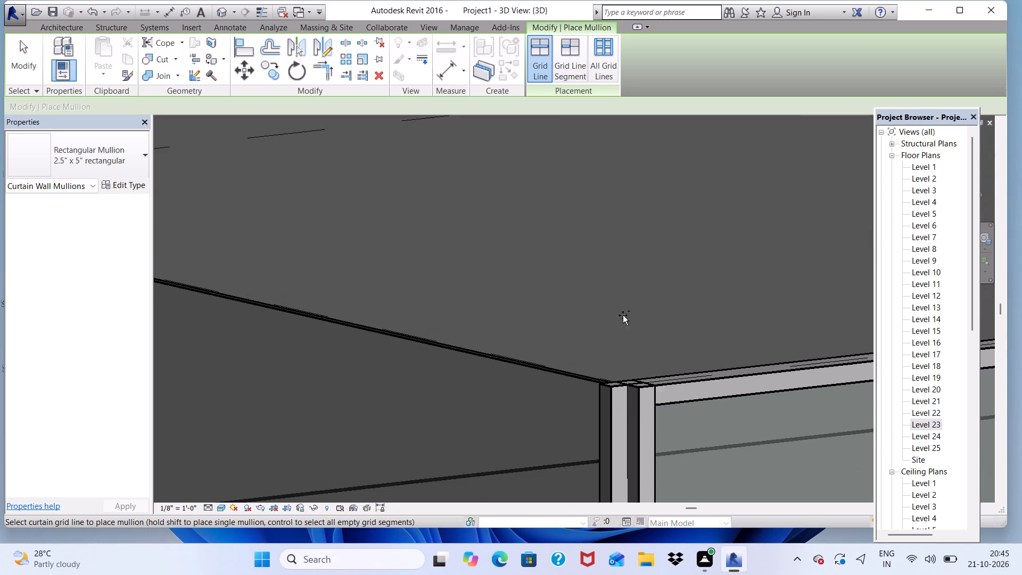
scroll(623, 315, "down", 7)
left_click(508, 346)
scroll(372, 364, "up", 1)
left_click(312, 319)
scroll(310, 319, "down", 14)
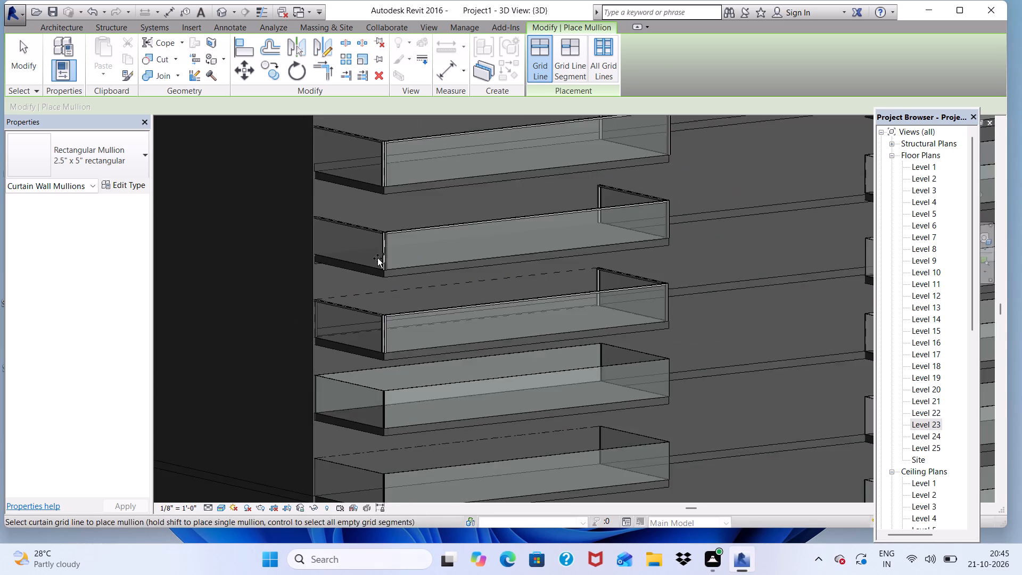
Place 2.5" x 5" mullions on the top and wall-side vertical edges of the fourth balcony's short end railing nearer the tower's corner.
scroll(377, 258, "down", 2)
middle_click_drag(402, 344, 222, 285, "shift")
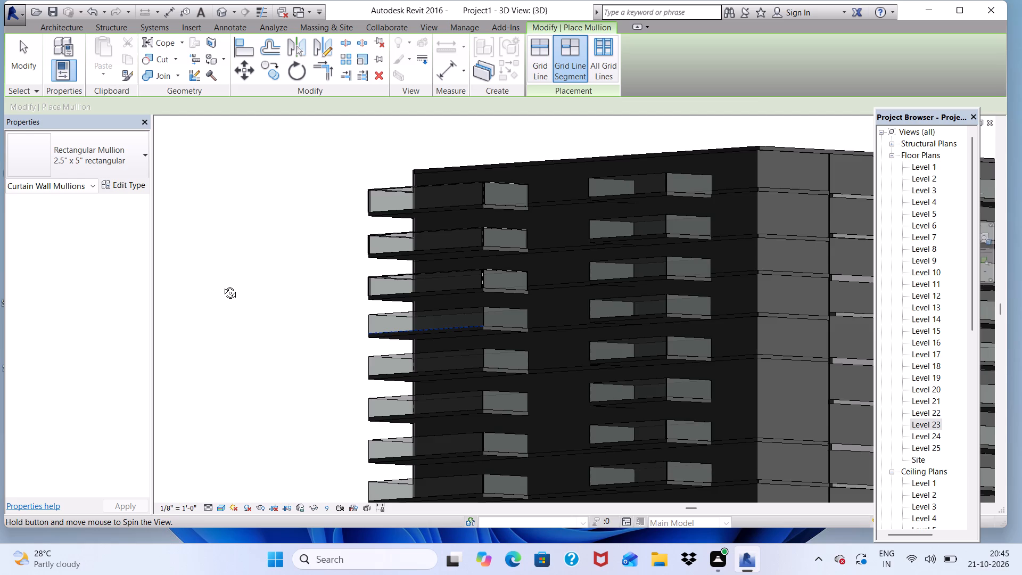
middle_click_drag(222, 285, 483, 277, "shift")
scroll(457, 316, "up", 6)
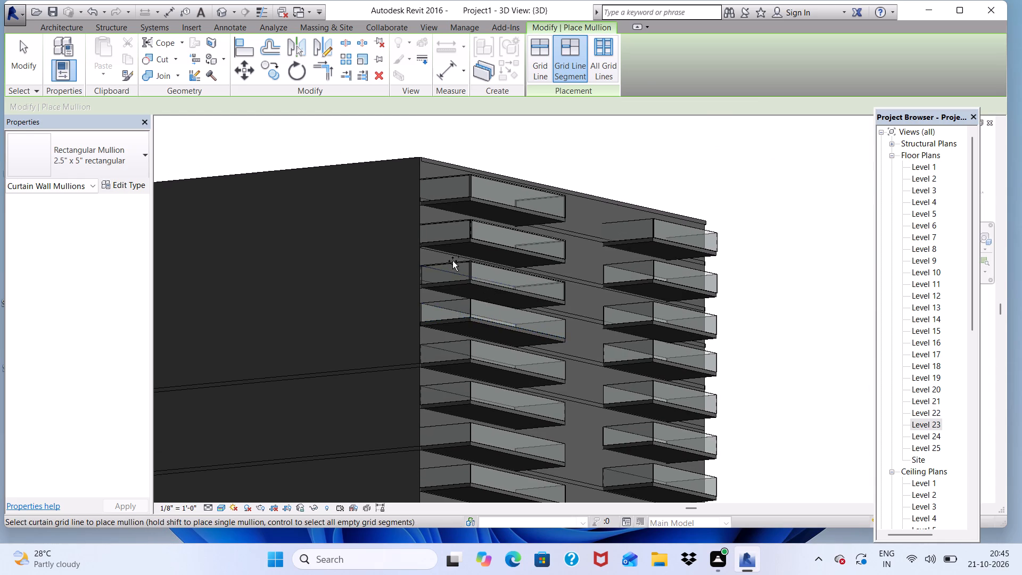
scroll(452, 261, "up", 16)
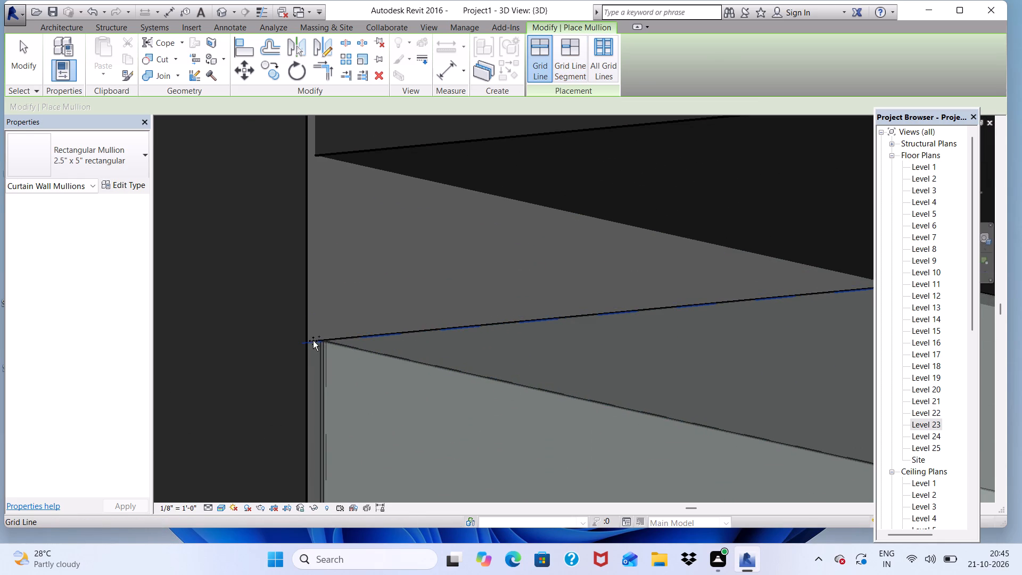
left_click(313, 341)
left_click(312, 367)
left_click(317, 356)
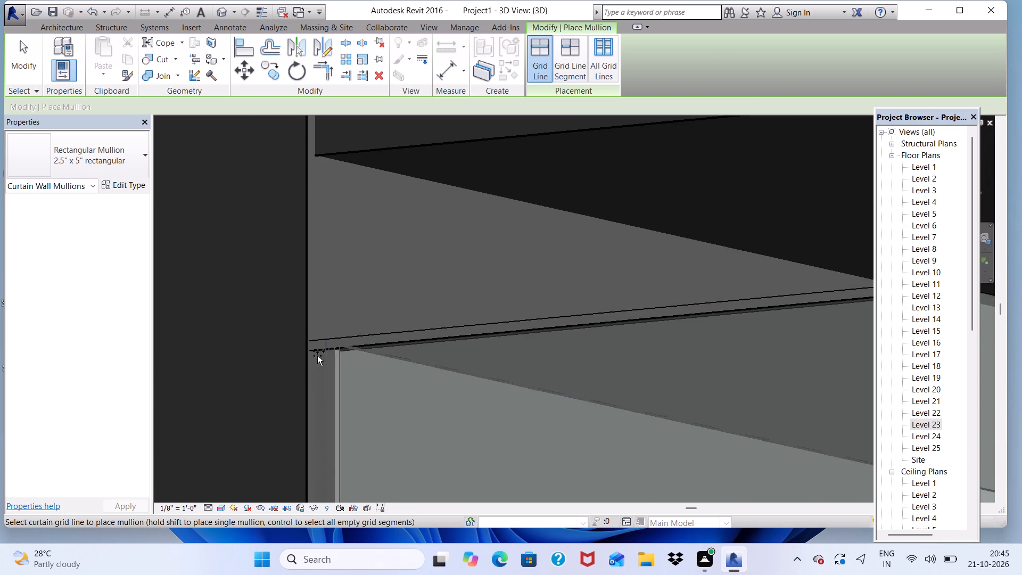
On the fourth balcony from the top, place 2.5" x 5" vertical mullions on both railing edges at the outer corner nearer the tower's corner.
scroll(314, 339, "down", 10)
scroll(493, 354, "up", 9)
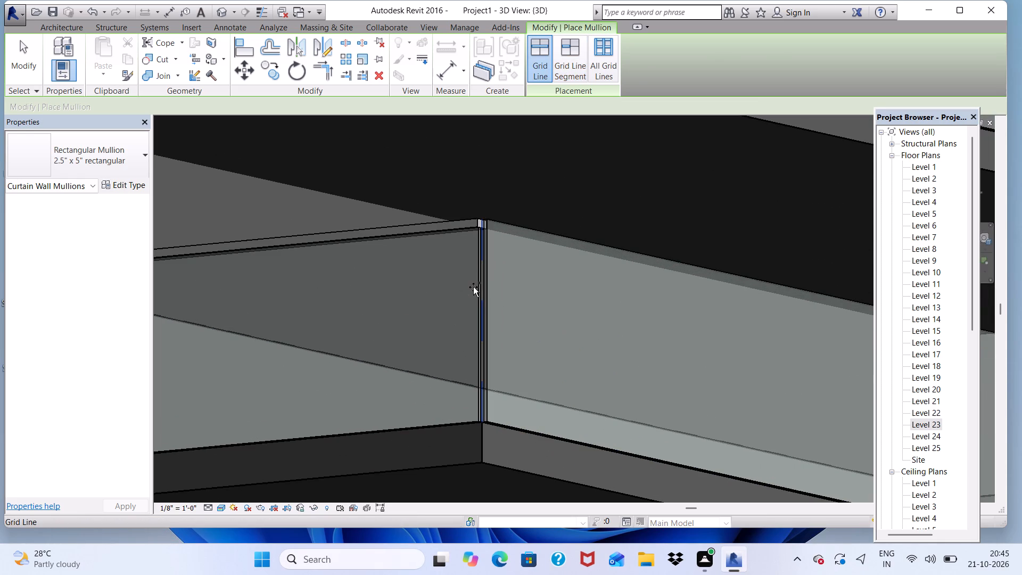
left_click(480, 283)
scroll(487, 301, "up", 4)
left_click(487, 302)
scroll(480, 305, "down", 4)
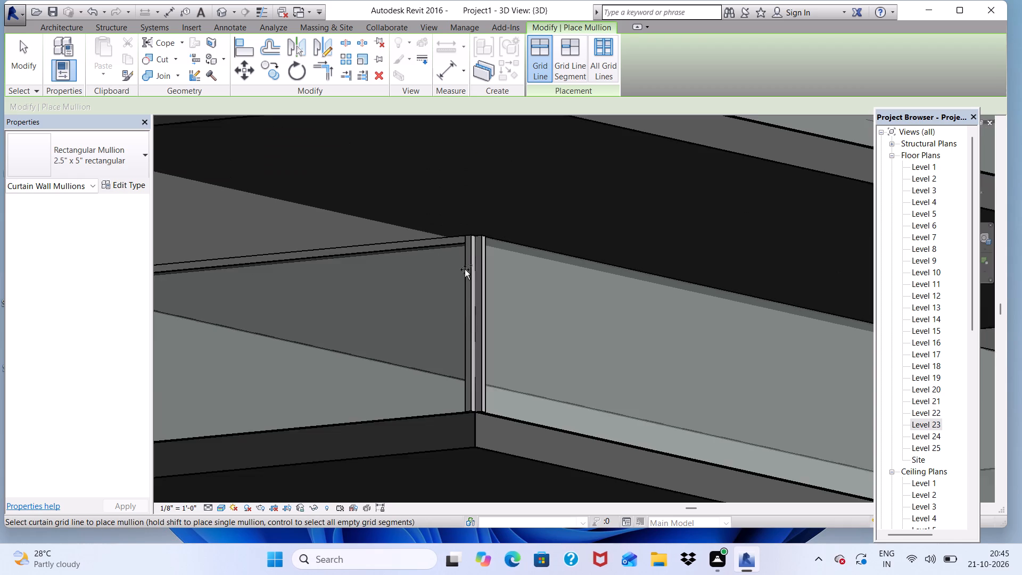
Place a 2.5" x 5" mullion along the top edge of the fourth balcony's long front railing.
scroll(465, 269, "down", 8)
middle_click_drag(520, 322, 410, 495, "shift")
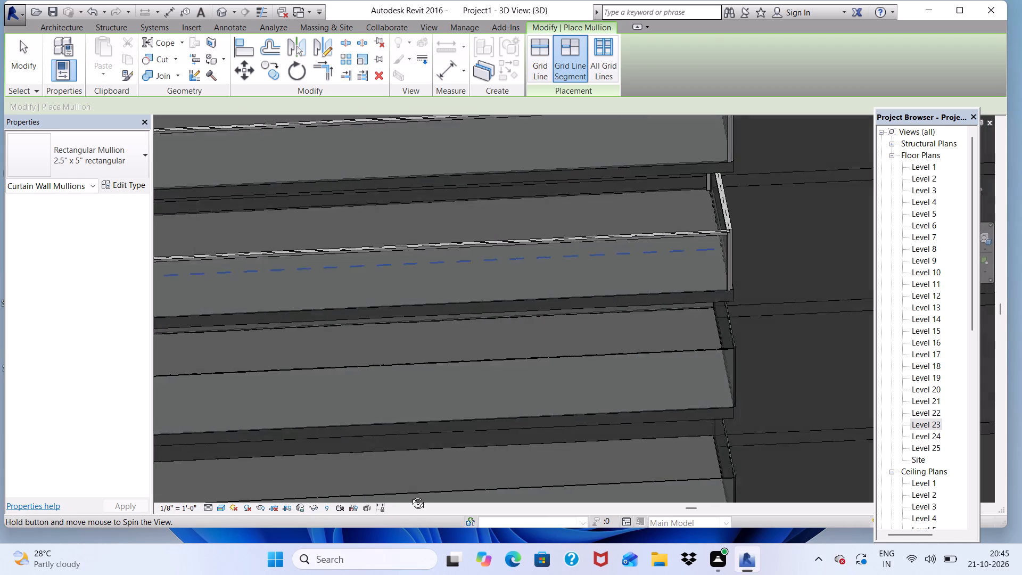
middle_click_drag(410, 495, 386, 512, "shift")
scroll(367, 350, "down", 5)
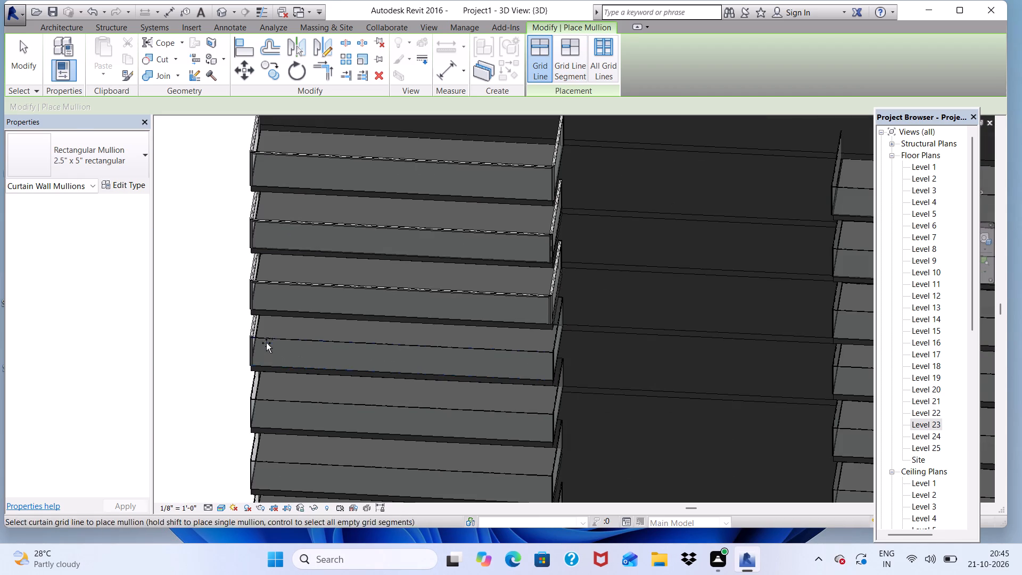
scroll(266, 337, "up", 4)
left_click(266, 340)
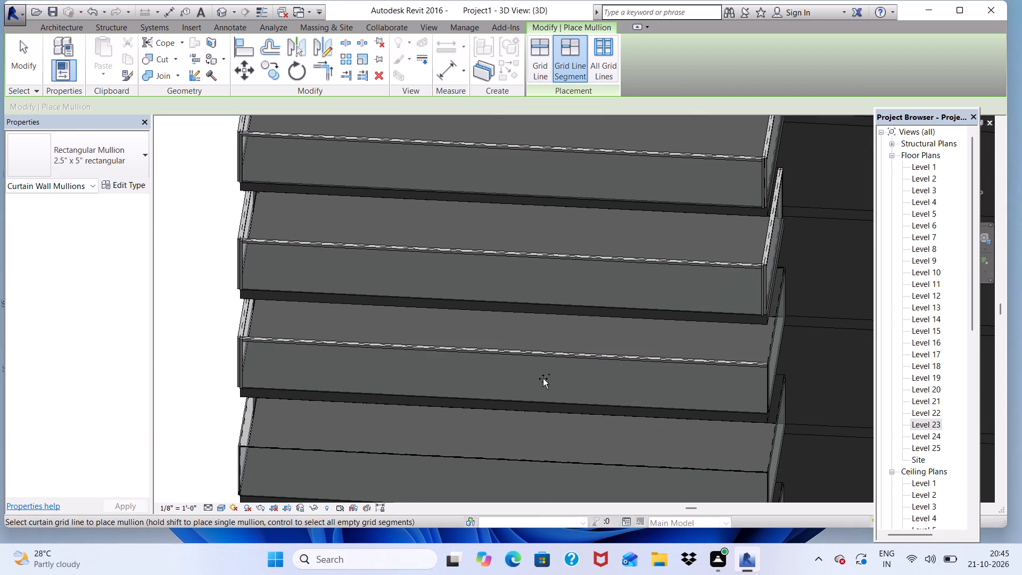
At the fourth balcony's end farther from the tower's corner, place 2.5" x 5" mullions on both outer-corner verticals and the short railing's top edge.
middle_click_drag(543, 379, 391, 322, "shift")
scroll(650, 361, "up", 8, "shift")
scroll(683, 366, "down", 1)
scroll(683, 366, "up", 2)
left_click(685, 359)
scroll(696, 338, "up", 3)
left_click(696, 338)
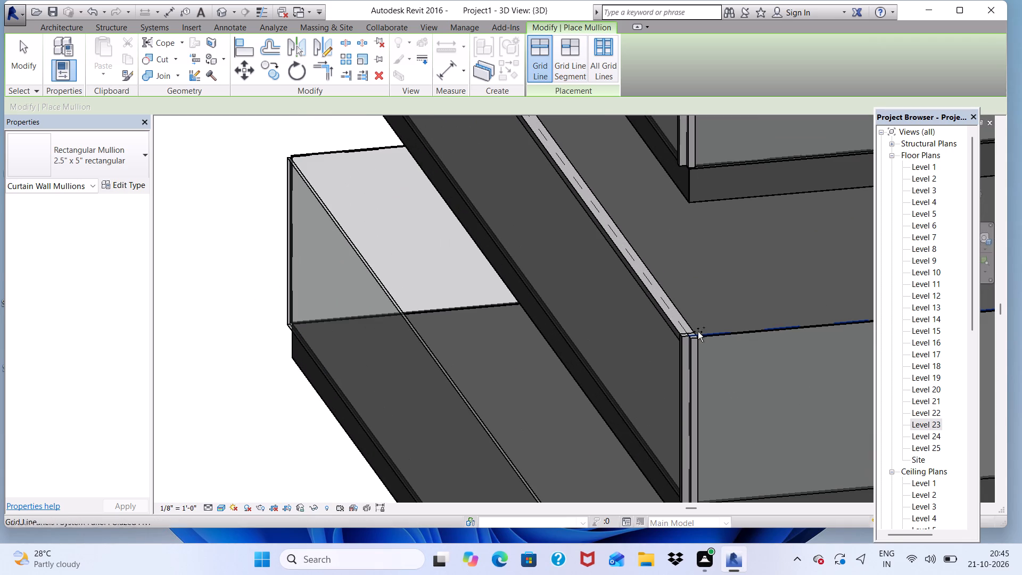
left_click(712, 332)
scroll(686, 308, "down", 12)
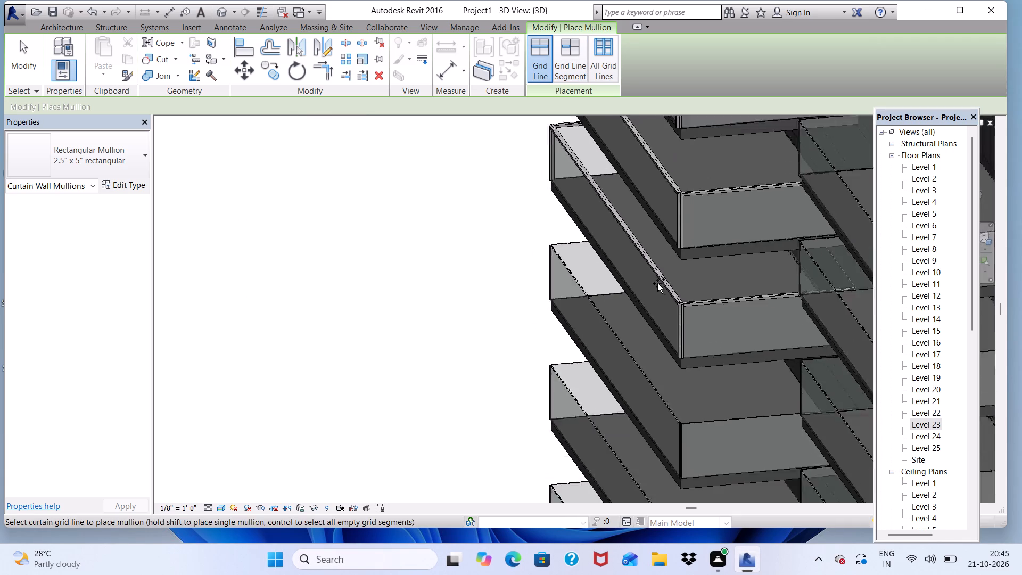
Place a 2.5" x 5" mullion on the wall-side vertical edge of the fourth balcony's short end railing, farther from the tower's corner.
middle_click_drag(722, 324, 769, 223, "shift")
scroll(771, 324, "up", 10, "shift")
scroll(743, 280, "down", 1)
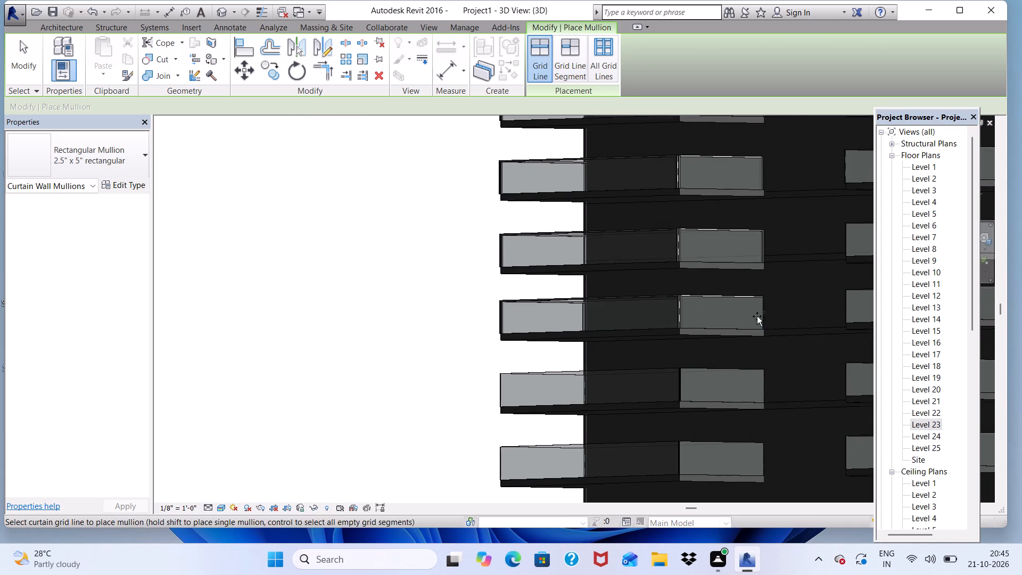
scroll(761, 324, "up", 14)
left_click(764, 225)
At the fifth balcony's end farther from the tower's corner, place 2.5" x 5" mullions on both outer-corner verticals and the short railing's top edge.
scroll(764, 225, "down", 3)
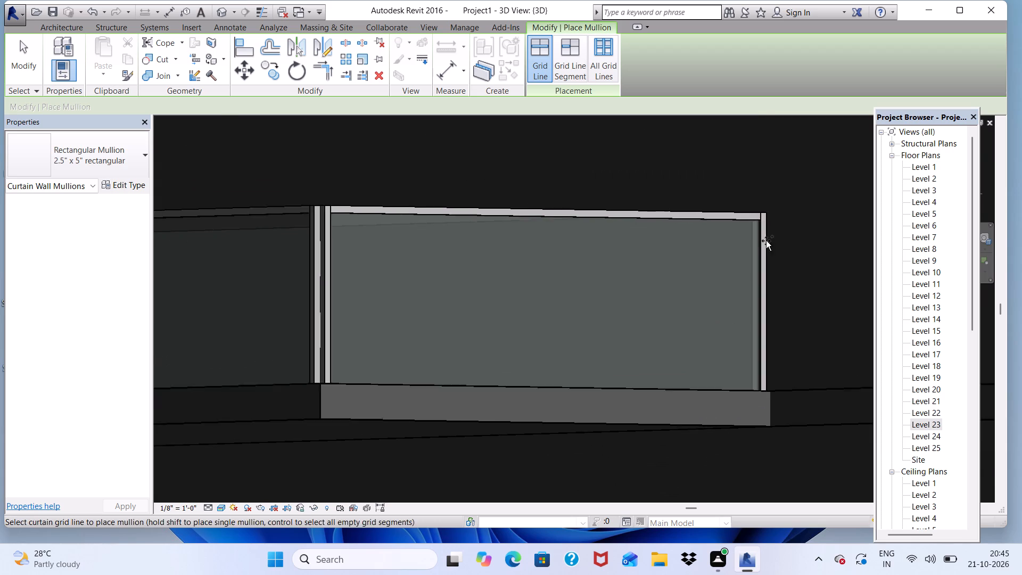
scroll(766, 241, "down", 8)
scroll(675, 405, "up", 1)
scroll(654, 350, "up", 7)
left_click(650, 323)
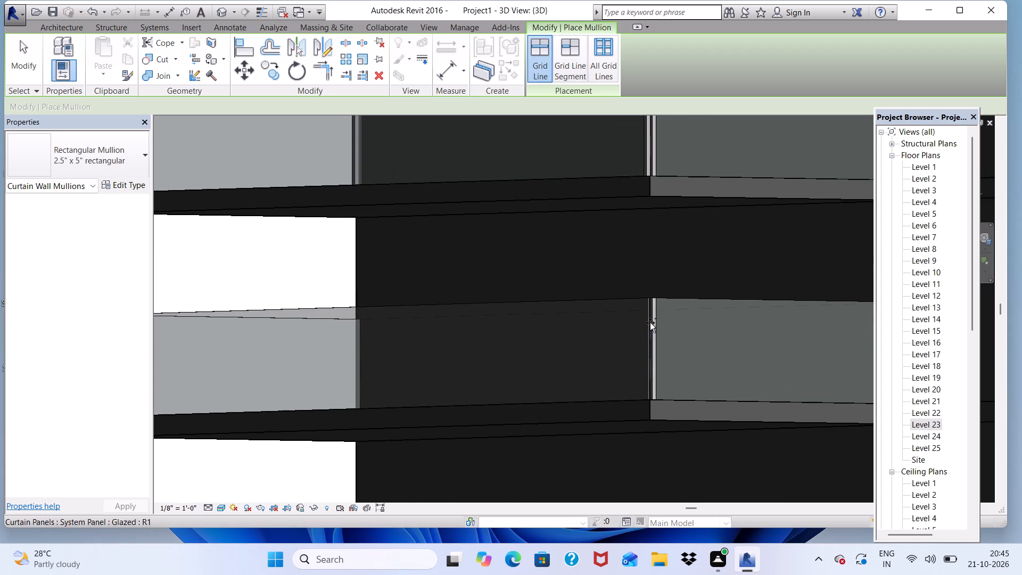
left_click(649, 310)
left_click(679, 297)
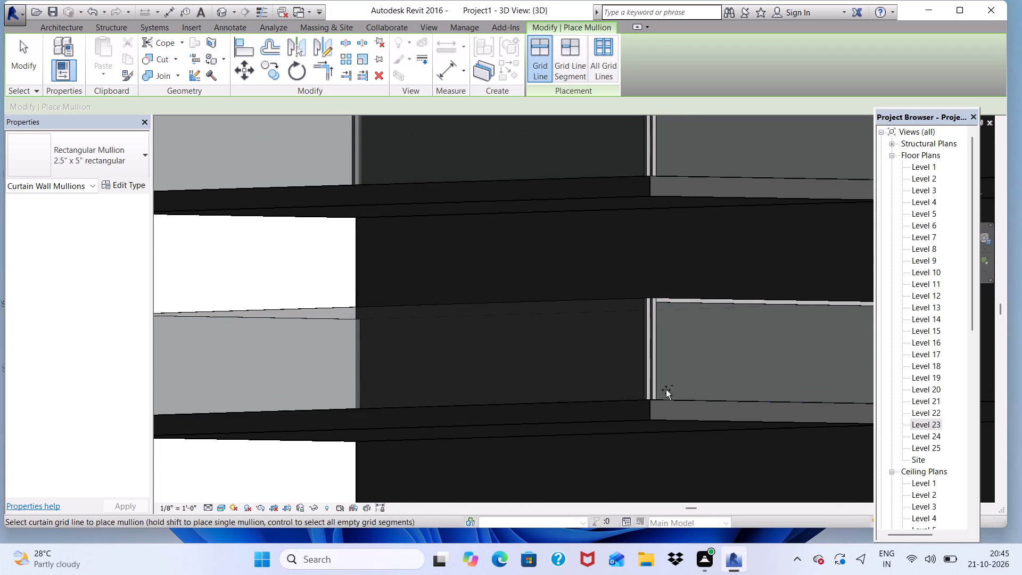
Place 2.5" x 5" mullions on the fifth balcony's long railing top edge and the wall-side vertical edge of its farther short railing.
scroll(662, 406, "up", 3)
left_click(611, 244)
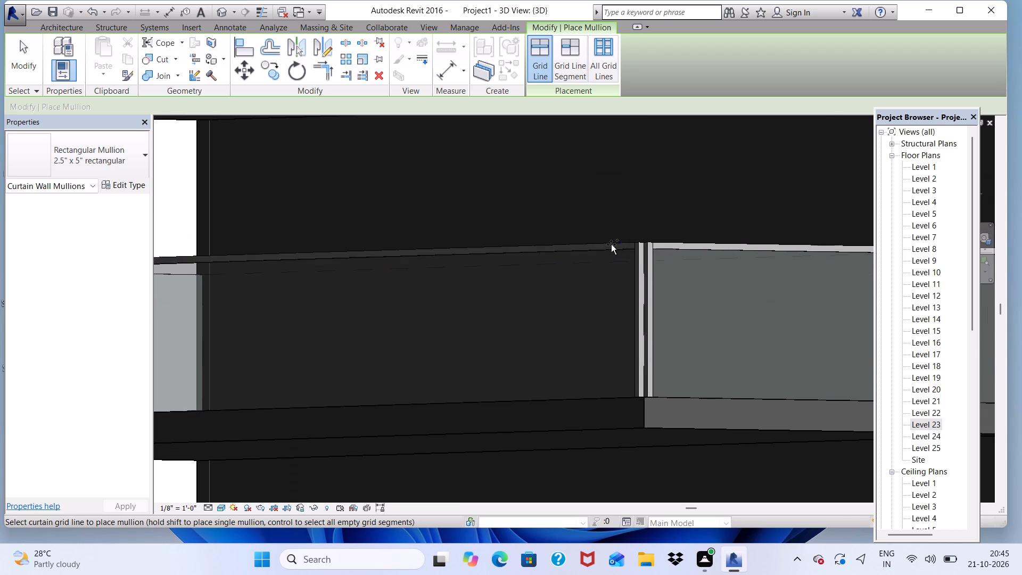
scroll(615, 258, "down", 5)
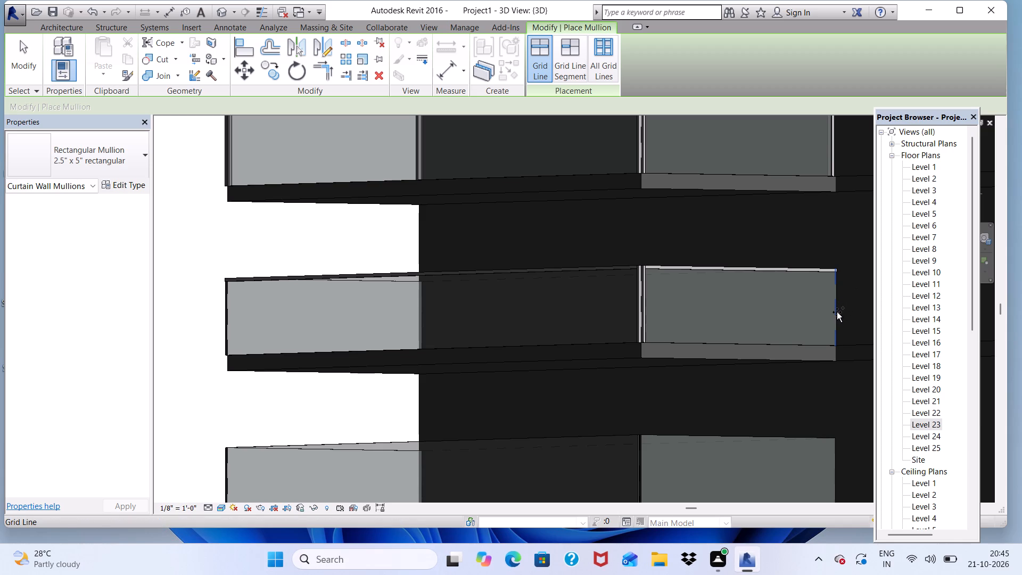
left_click(837, 313)
At the fifth balcony's end nearer the tower's corner, place 2.5" x 5" mullions on both outer-corner verticals and the short railing's top edge.
middle_click_drag(582, 344, 685, 356, "shift")
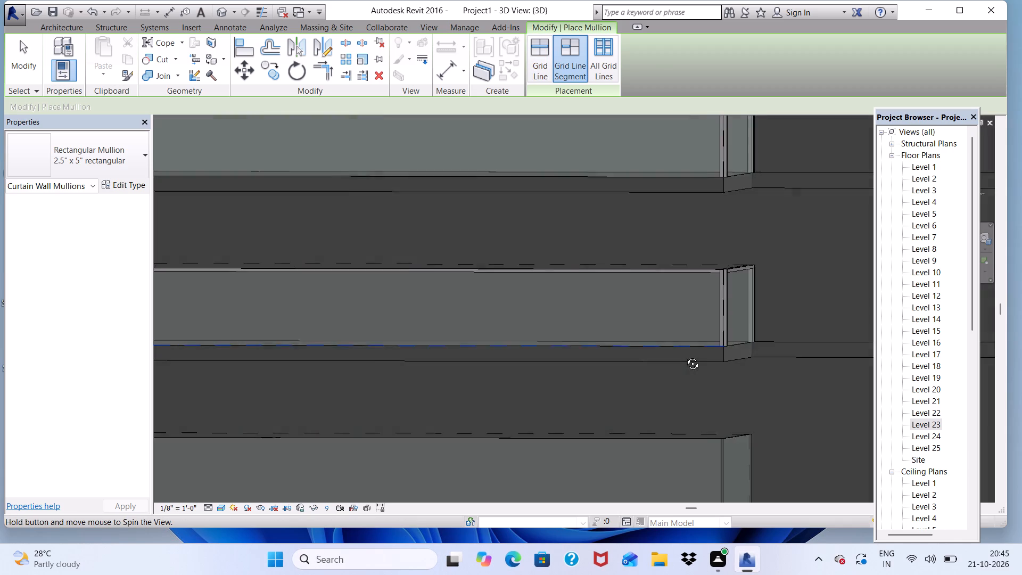
middle_click_drag(685, 356, 740, 357, "shift")
scroll(758, 356, "up", 1)
scroll(733, 345, "down", 5)
scroll(459, 340, "up", 4)
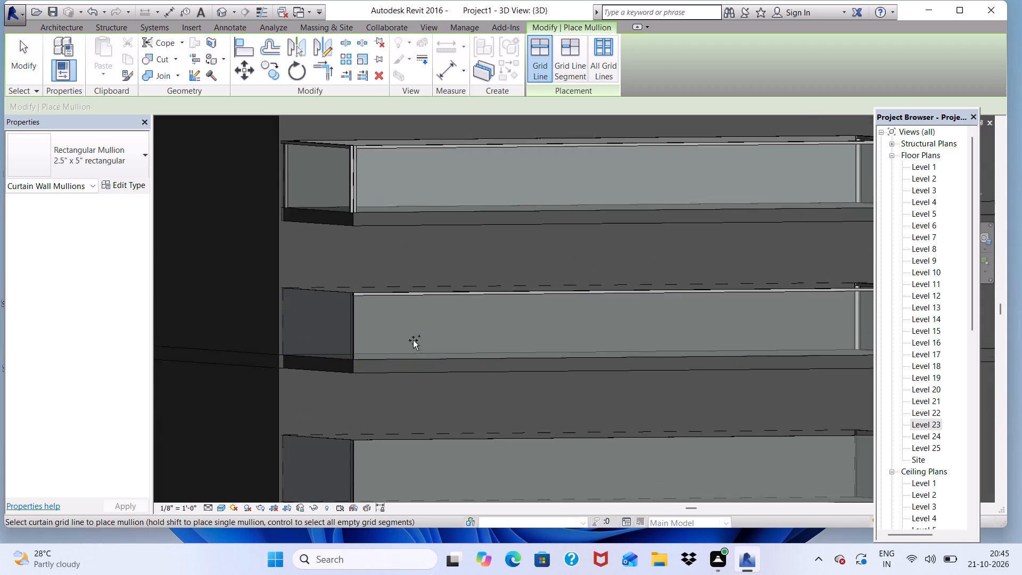
scroll(325, 314, "up", 3)
left_click(348, 315)
scroll(343, 348, "up", 3)
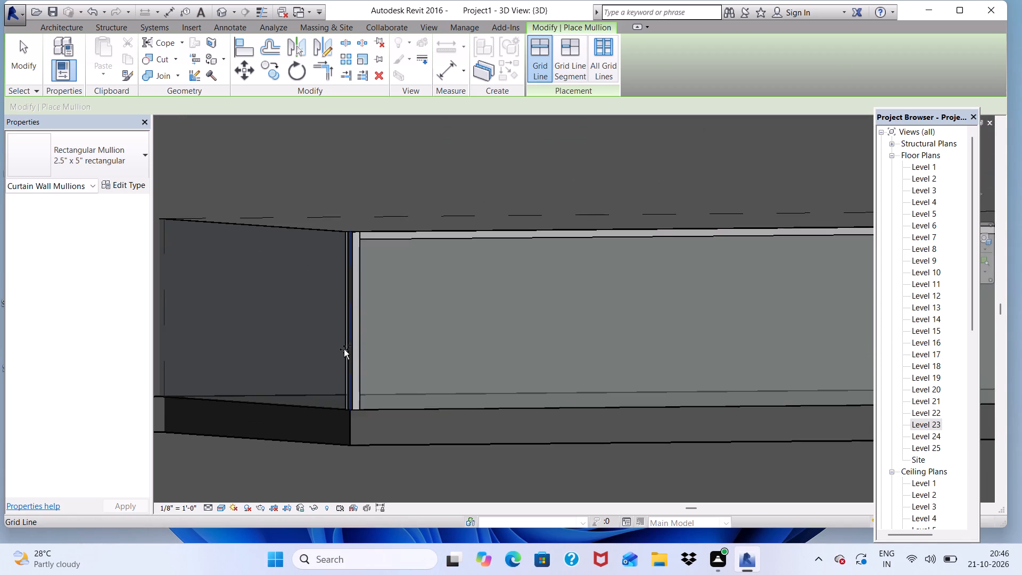
scroll(344, 349, "up", 3)
left_click(348, 333)
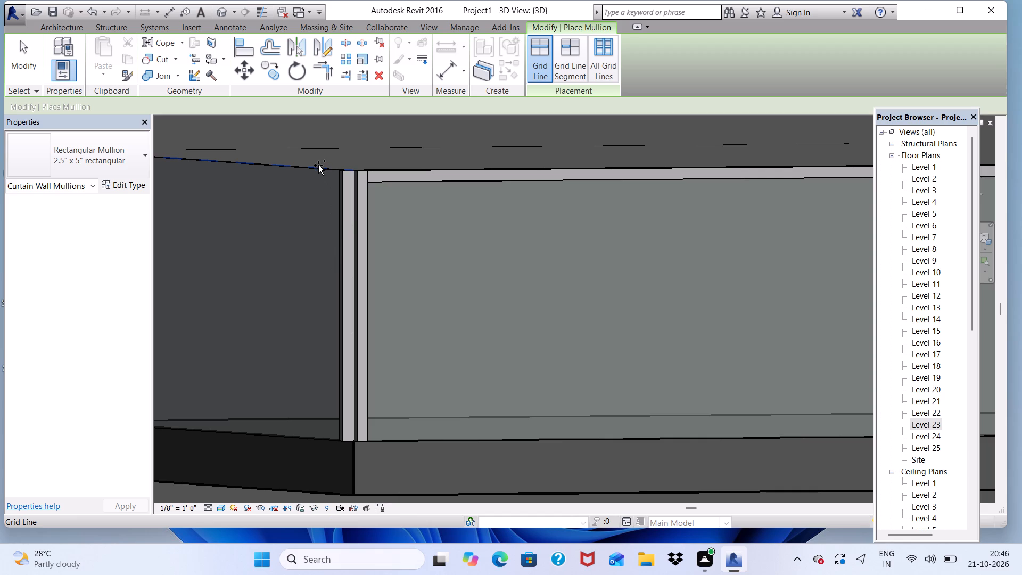
left_click(318, 168)
scroll(320, 167, "down", 6)
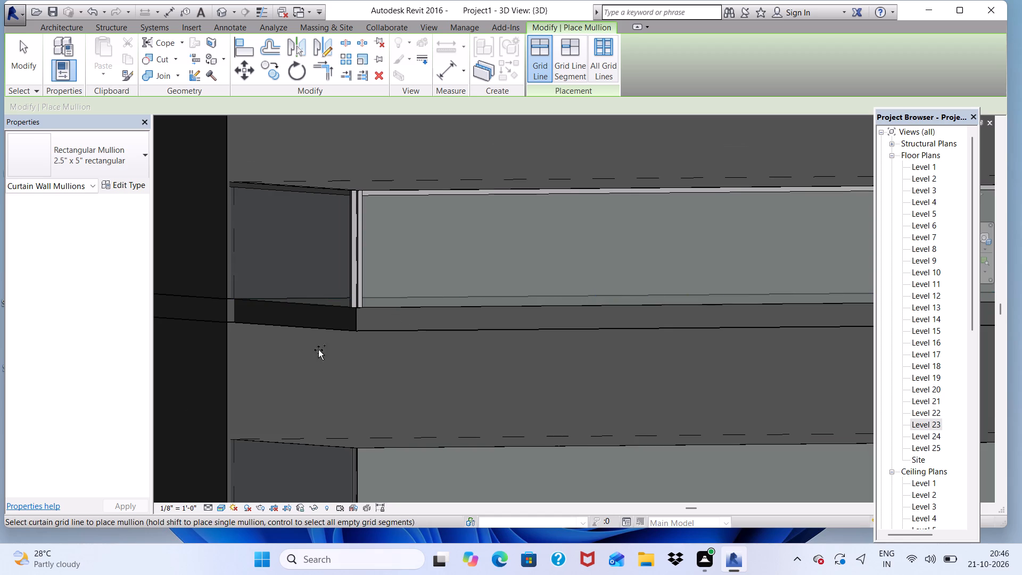
On the sixth balcony, place 2.5" x 5" mullions on the long railing's top edge and both outer-corner verticals nearer the tower's corner.
scroll(245, 310, "up", 3)
scroll(329, 287, "down", 3)
scroll(461, 313, "up", 2)
scroll(411, 272, "down", 7)
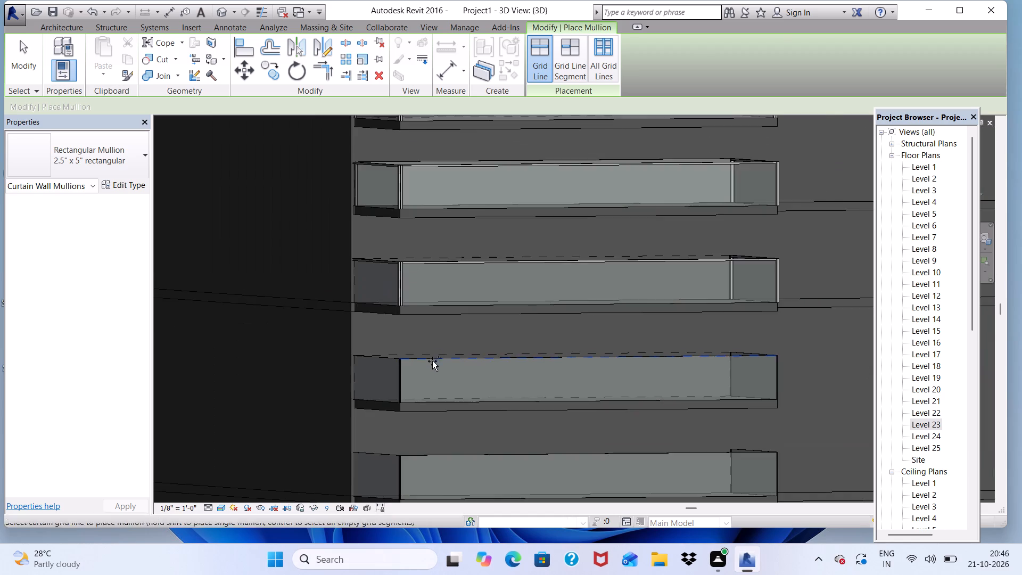
scroll(432, 361, "down", 3)
scroll(430, 374, "up", 4)
scroll(425, 363, "down", 1)
scroll(425, 355, "up", 6)
scroll(425, 355, "down", 1)
left_click(425, 355)
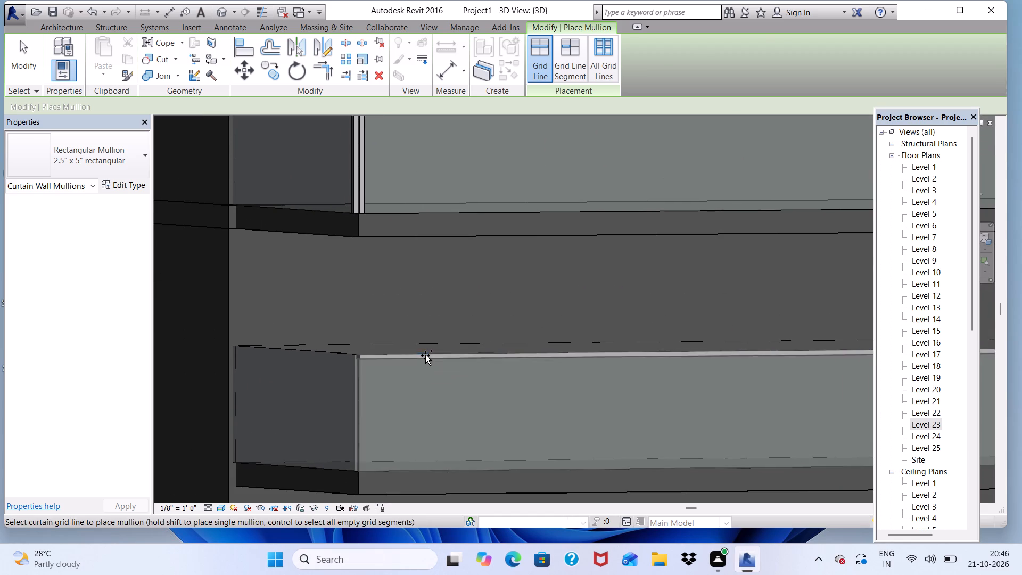
scroll(382, 382, "up", 7)
left_click(332, 359)
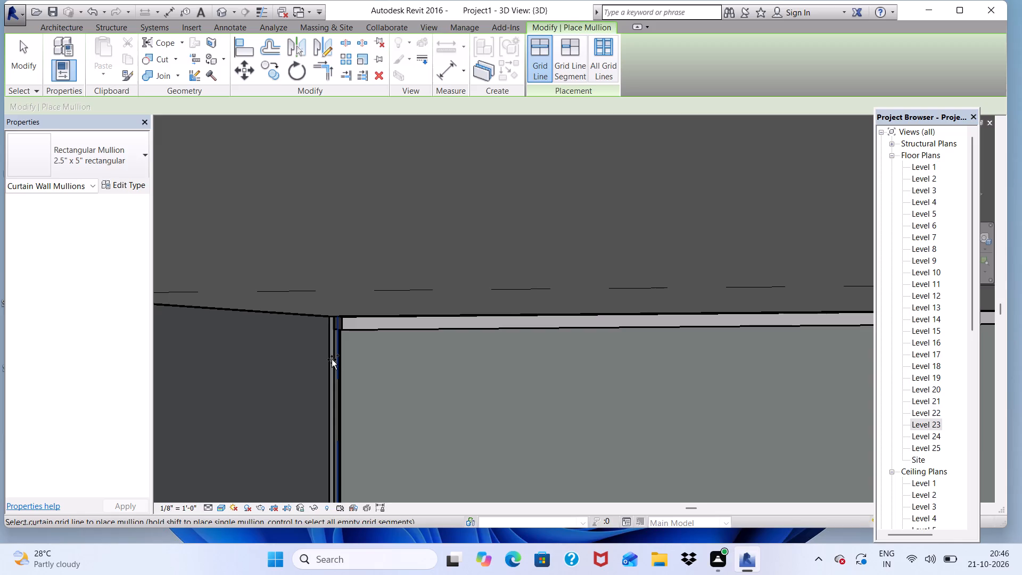
left_click(337, 354)
scroll(340, 354, "down", 9)
Place 2.5" x 5" mullions on the top and wall-side vertical edges of the sixth balcony's short end railing nearer the tower's corner.
scroll(332, 365, "up", 1)
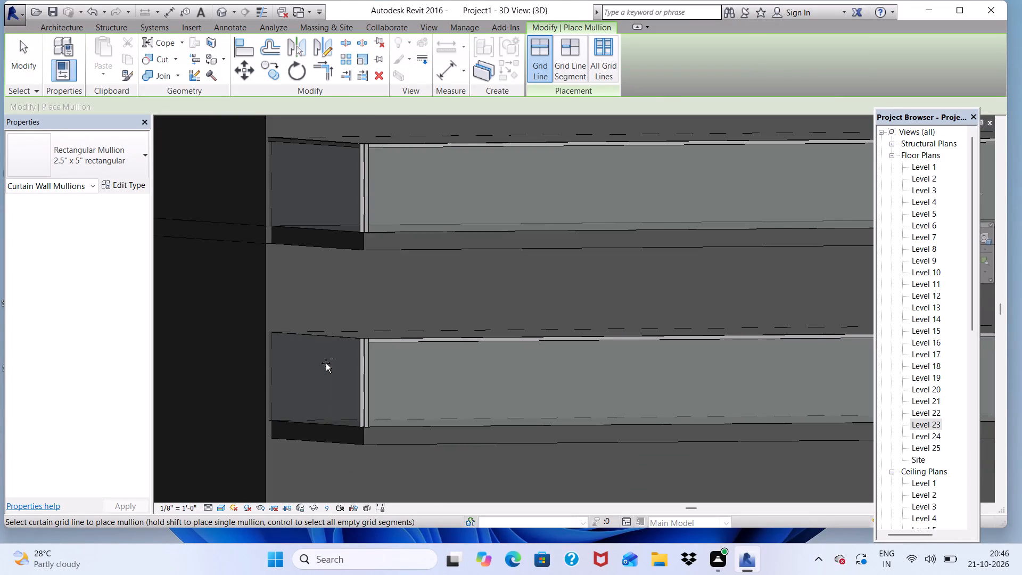
scroll(326, 363, "up", 4)
left_click(346, 311)
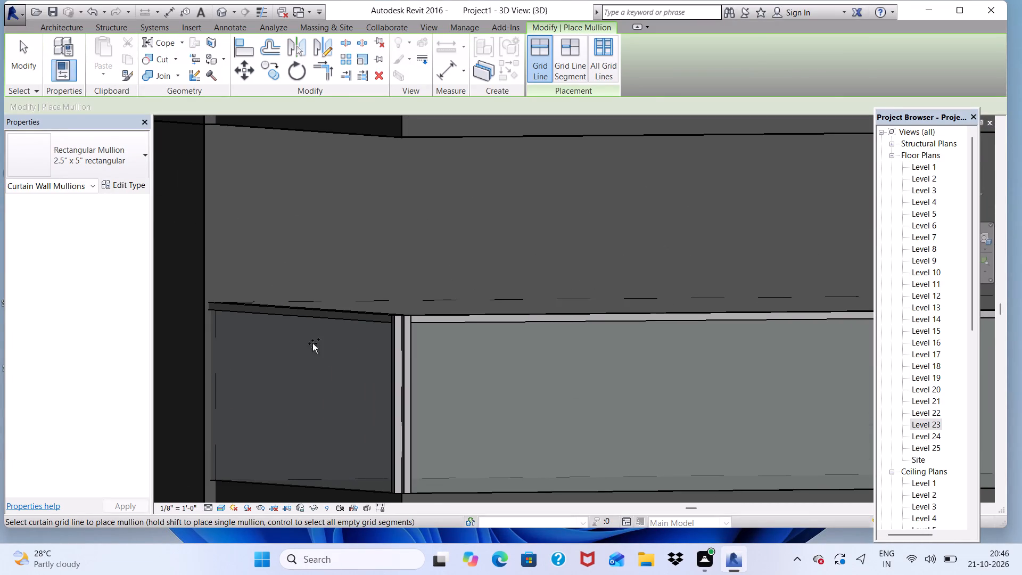
left_click(213, 357)
At the sixth balcony's end farther from the tower's corner, place 2.5" x 5" mullions on both outer-corner verticals and the short railing's top edge.
scroll(213, 357, "down", 4)
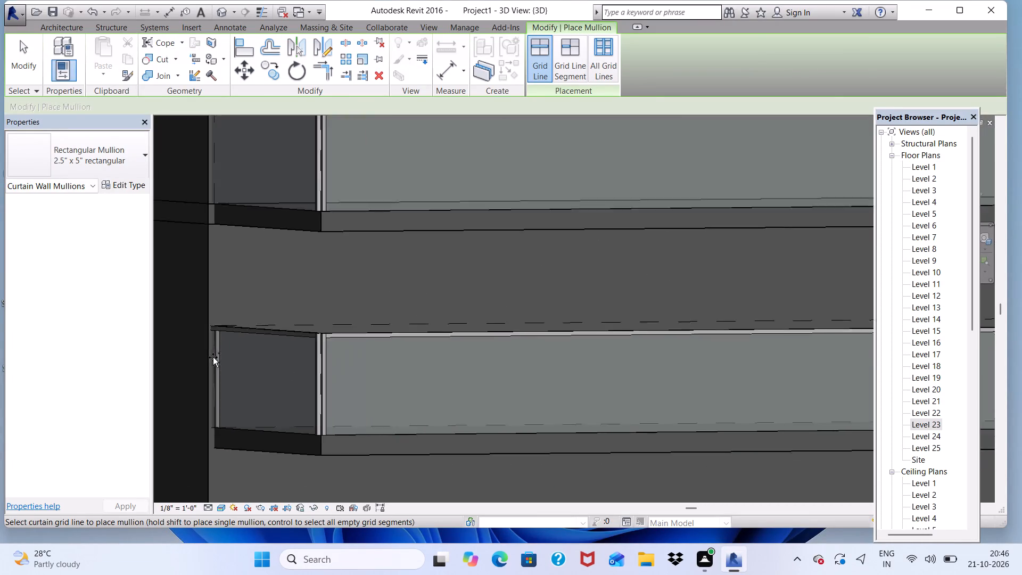
scroll(213, 357, "down", 5)
scroll(651, 353, "up", 4)
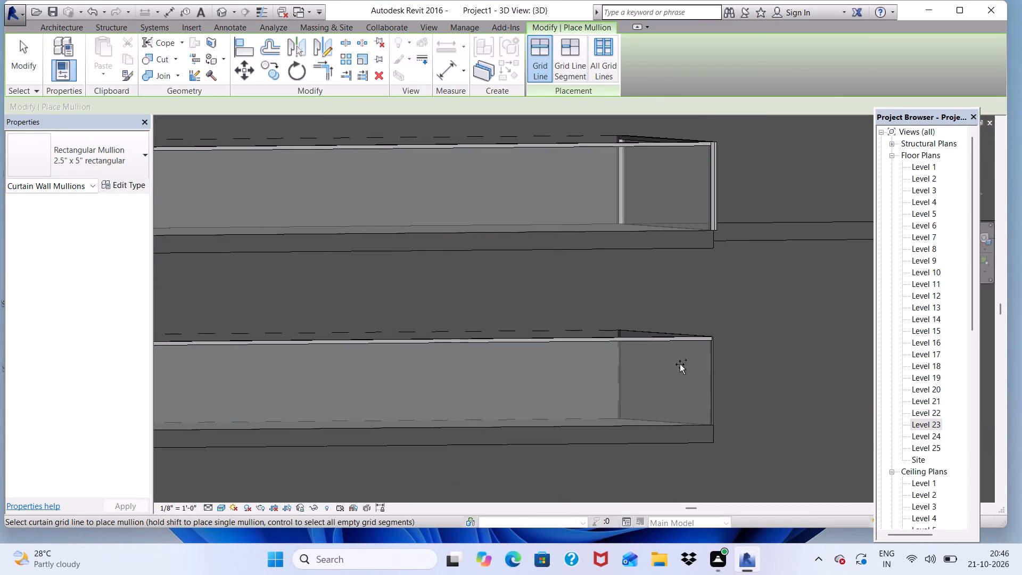
middle_click_drag(681, 367, 548, 397)
scroll(568, 373, "up", 8)
scroll(572, 359, "down", 1)
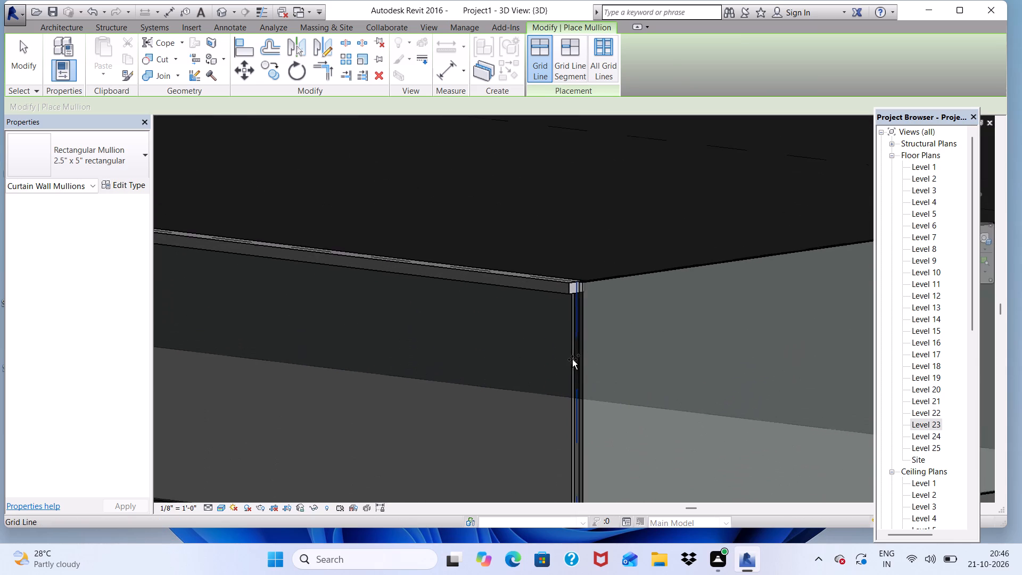
left_click(572, 359)
left_click(582, 342)
left_click(591, 294)
scroll(591, 294, "down", 4)
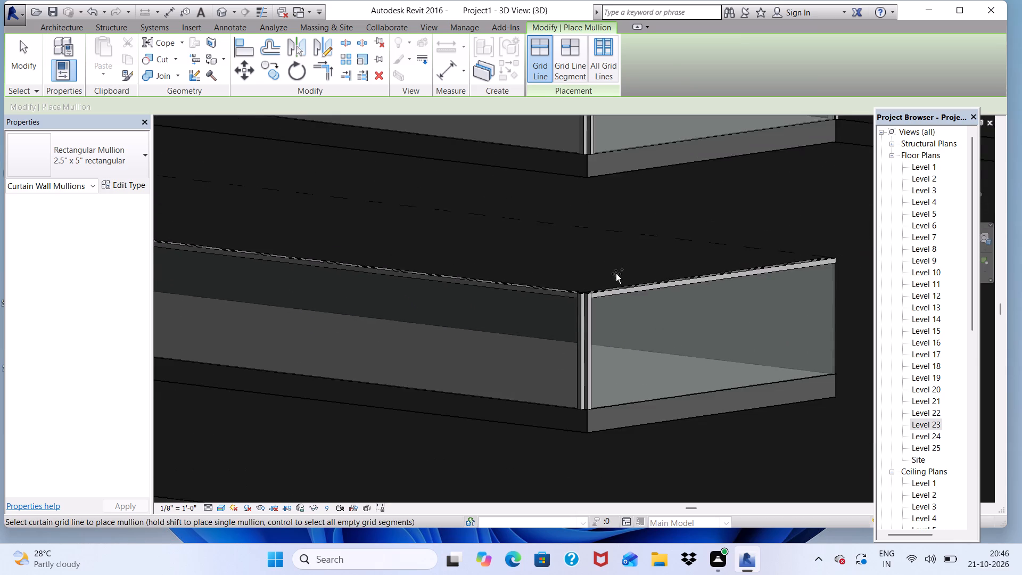
On the seventh balcony, place 2.5" x 5" mullions on both outer-corner verticals farther from the tower's corner and the short and long railings' top edges.
scroll(616, 274, "down", 6)
scroll(625, 410, "up", 3)
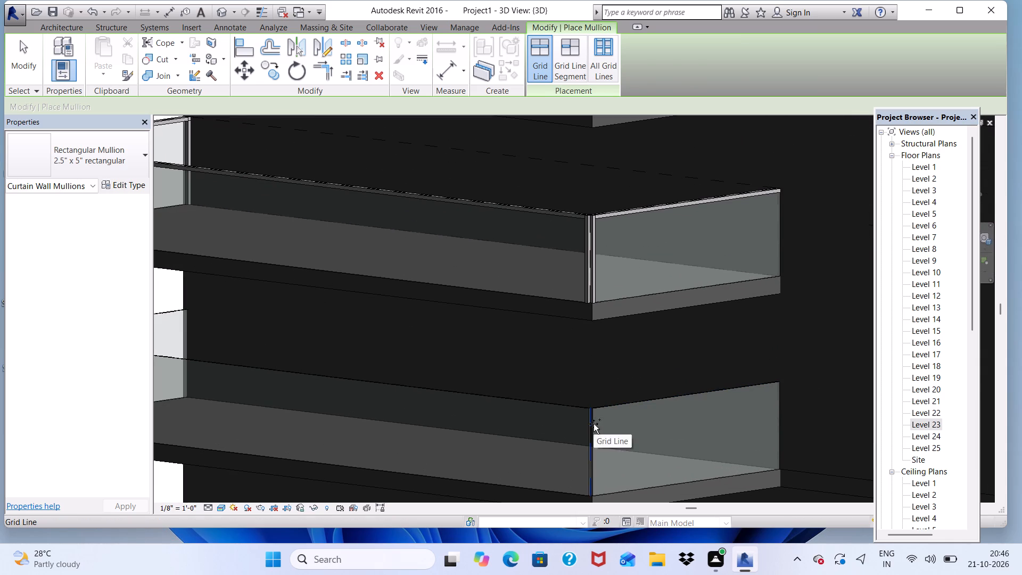
left_click(594, 424)
scroll(588, 420, "up", 4)
left_click(587, 408)
left_click(611, 399)
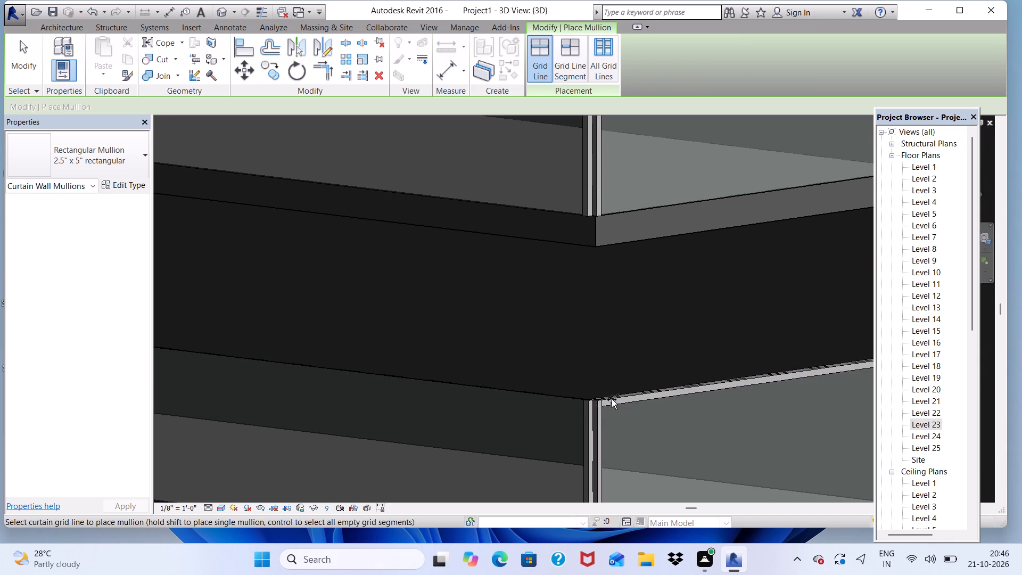
scroll(565, 400, "up", 1)
left_click(571, 396)
Place a 2.5" x 5" mullion on the wall-side vertical edge of the seventh balcony's short end railing, farther from the tower's corner.
scroll(579, 392, "down", 6)
scroll(787, 393, "up", 2)
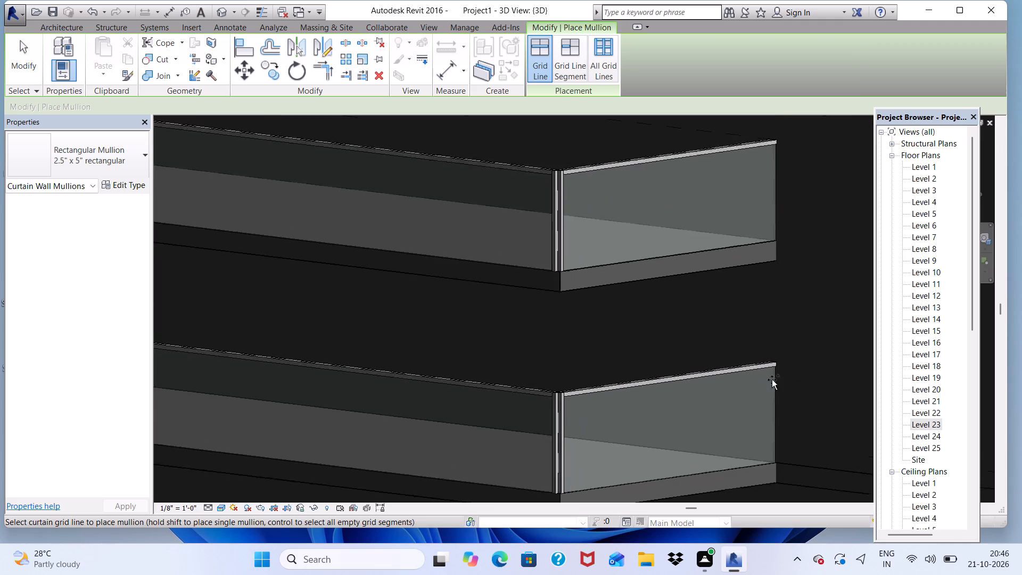
scroll(772, 380, "up", 2)
left_click(773, 362)
scroll(773, 363, "down", 5)
scroll(769, 251, "up", 2)
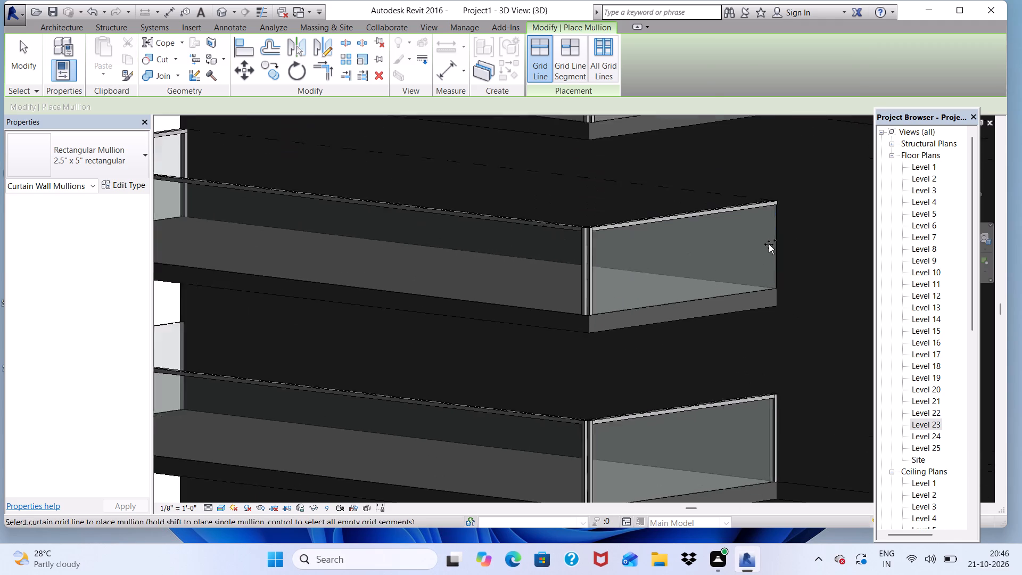
Place a 2.5" x 5" mullion on the wall-side vertical of the sixth balcony's short end railing farther from the tower's corner.
scroll(769, 244, "up", 2)
left_click(774, 228)
scroll(775, 237, "down", 6)
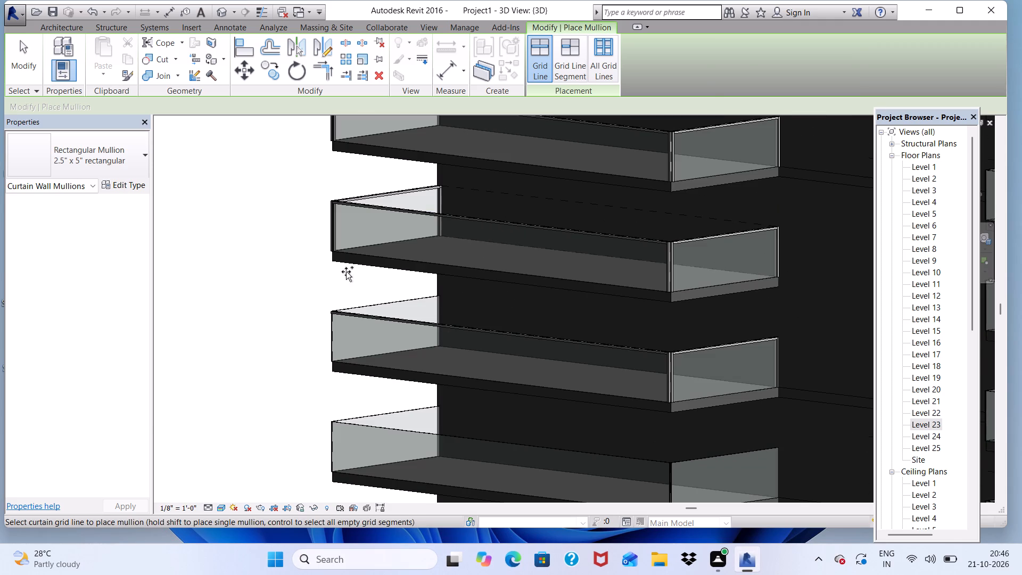
At the seventh balcony's end nearer the tower's corner, place 2.5" x 5" mullions on the outer-corner vertical and the short railing's top edge.
scroll(346, 272, "down", 2)
scroll(346, 315, "up", 7)
left_click(329, 324)
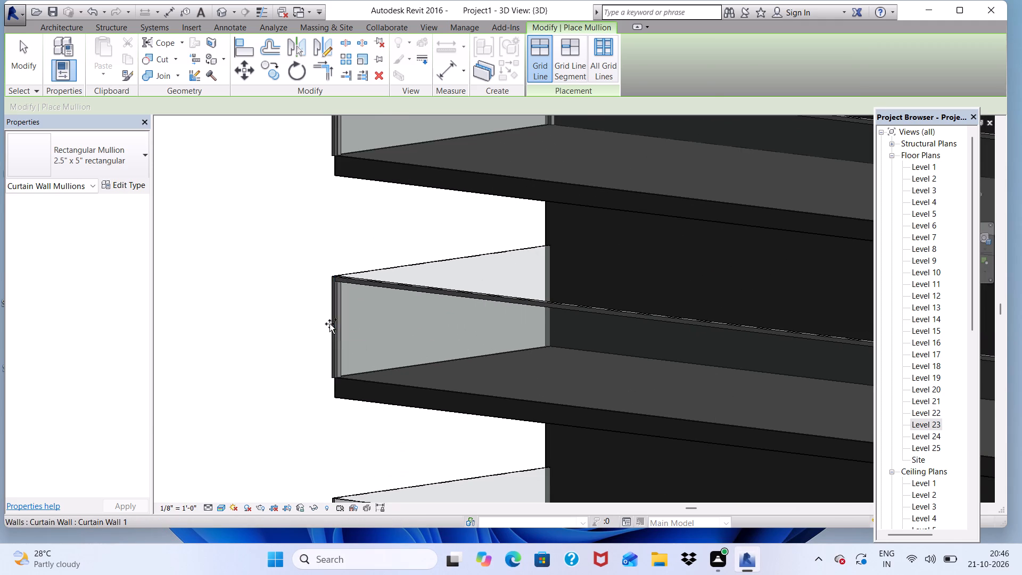
scroll(329, 325, "down", 2)
middle_click_drag(347, 356, 579, 346)
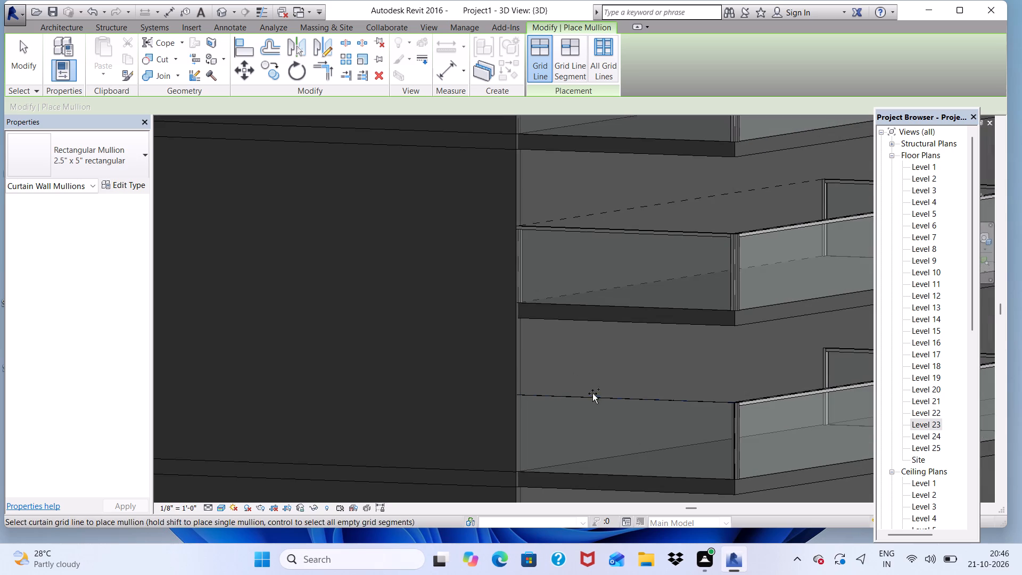
left_click(593, 397)
On the eighth balcony, place 2.5" x 5" mullions on the outer-corner verticals nearer the tower's corner and the short and long railings' top edges.
scroll(600, 391, "down", 3)
scroll(699, 453, "up", 4)
scroll(686, 412, "down", 5)
scroll(699, 481, "up", 2)
scroll(677, 409, "down", 3)
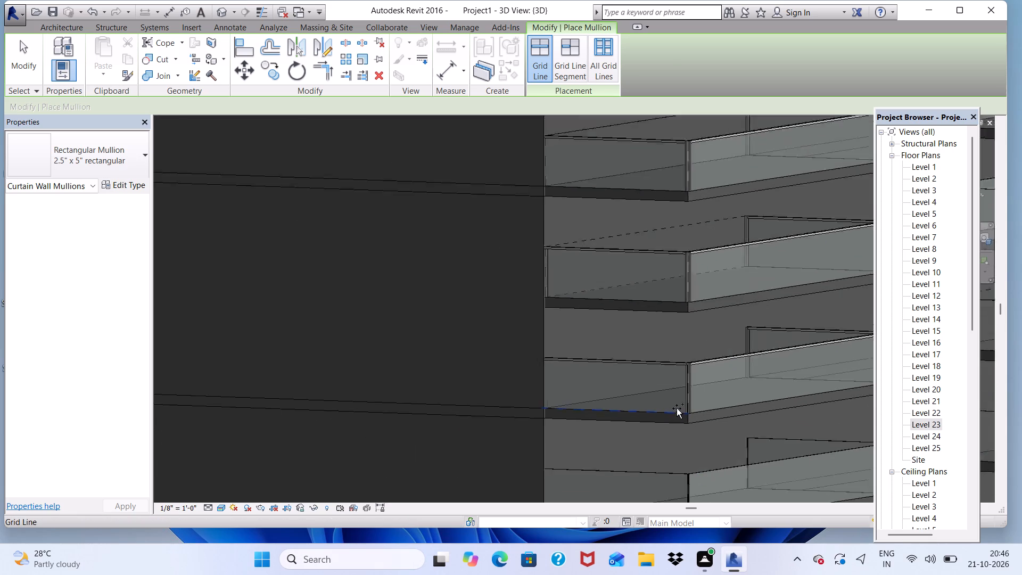
scroll(677, 408, "down", 2)
scroll(654, 492, "up", 5)
scroll(625, 397, "up", 4)
left_click(619, 394)
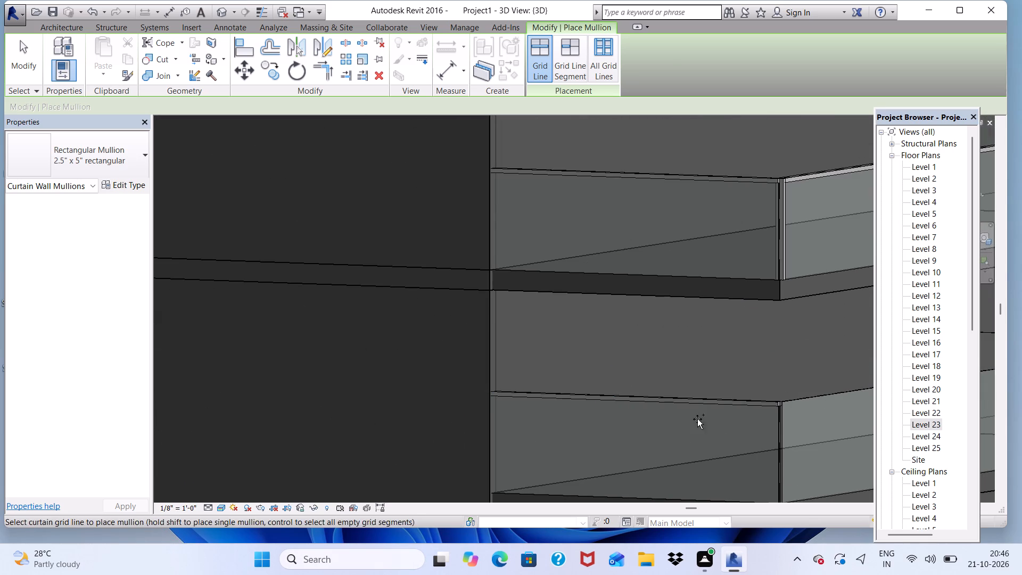
left_click(776, 424)
left_click(781, 408)
left_click(785, 401)
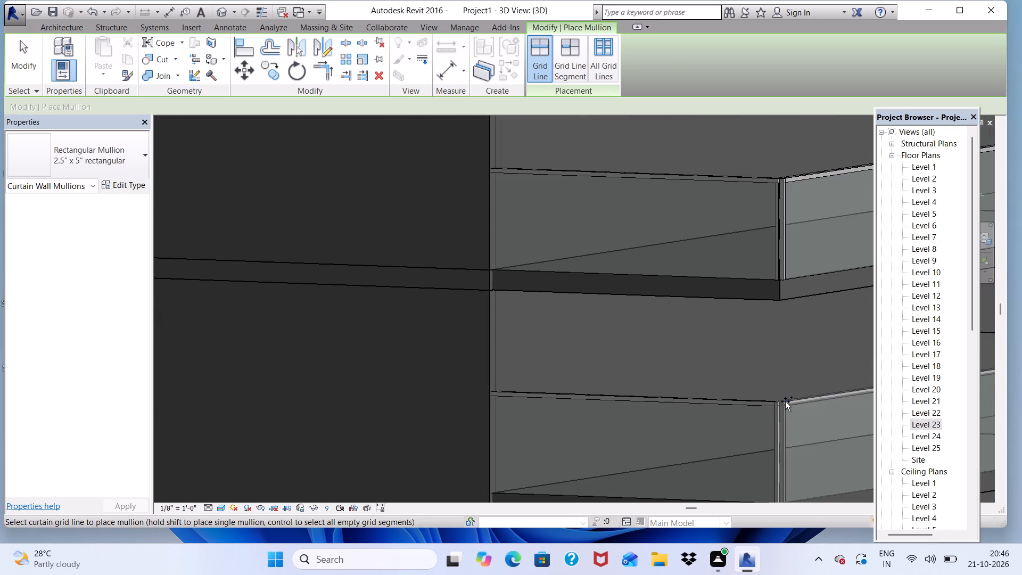
At the eighth balcony's end farther from the tower's corner, place 2.5" x 5" mullions on both outer-corner verticals and the short railing's top edge.
scroll(763, 401, "down", 9)
middle_click_drag(737, 422, 416, 451, "shift")
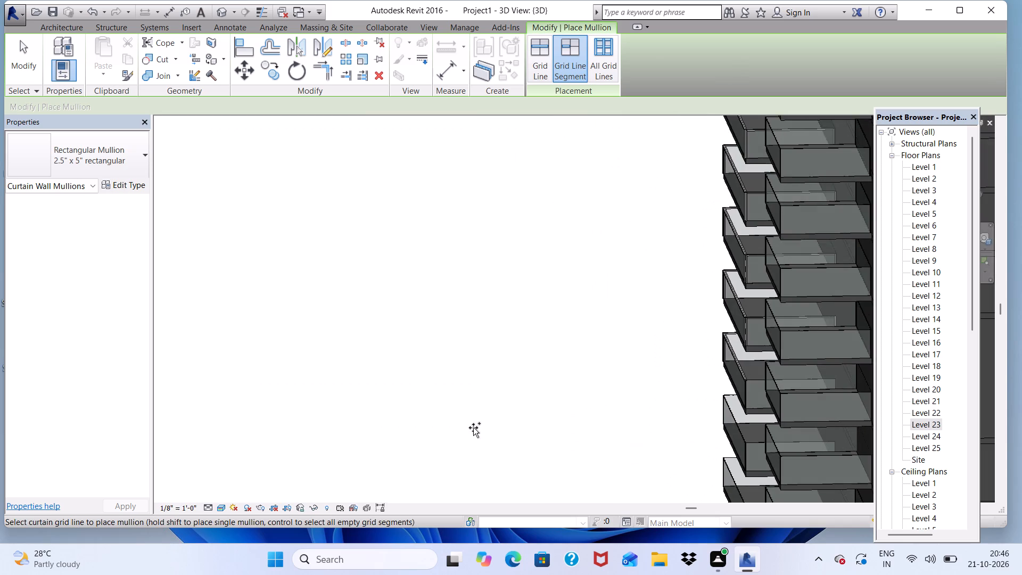
scroll(687, 407, "up", 4)
scroll(794, 380, "up", 12)
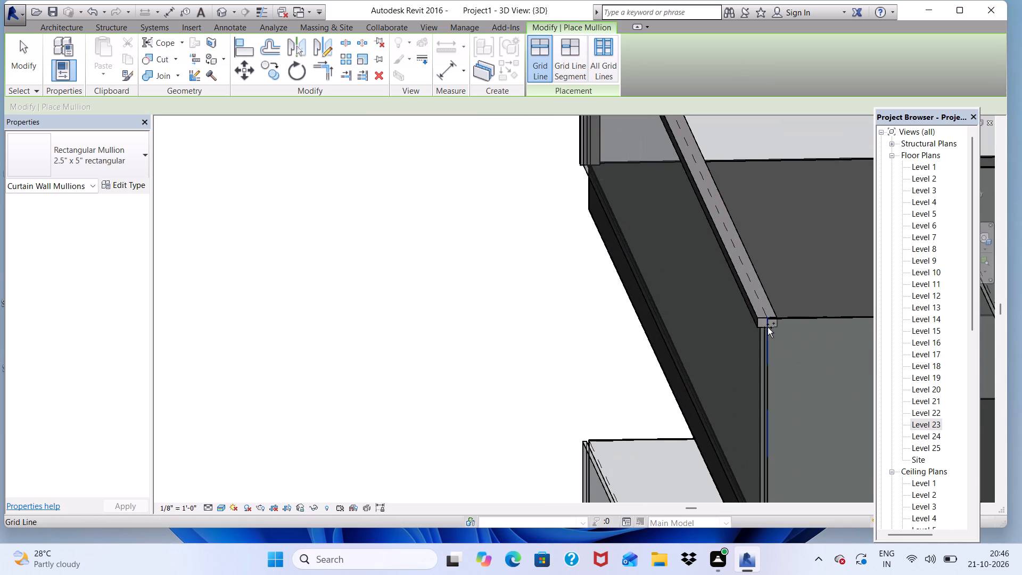
scroll(768, 327, "up", 3)
left_click(765, 324)
left_click(757, 339)
left_click(789, 313)
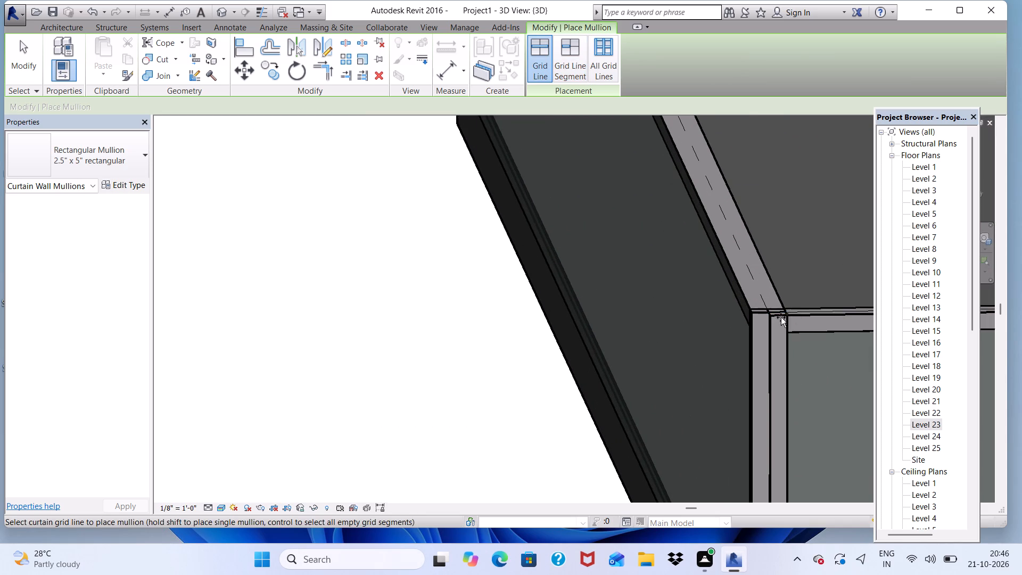
On the ninth balcony, place 2.5" x 5" mullions on the long top edge, the far-end outer-corner verticals and the far short railing's top edge.
scroll(769, 324, "down", 13)
middle_click_drag(687, 375, 844, 269, "shift")
scroll(844, 270, "up", 1, "shift")
scroll(702, 339, "down", 6)
scroll(599, 454, "up", 3)
scroll(615, 401, "up", 7)
left_click(624, 378)
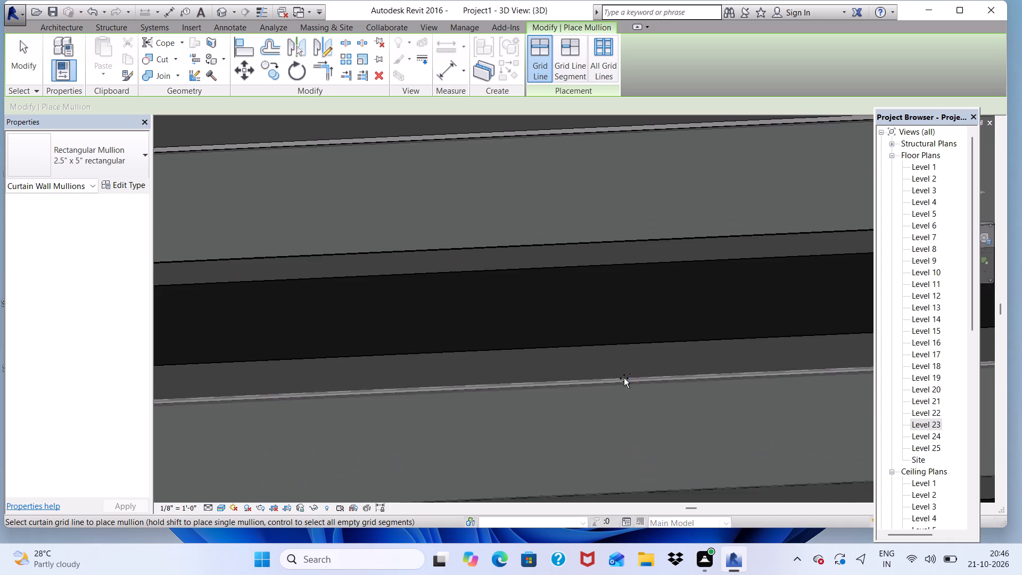
scroll(612, 389, "down", 5)
scroll(671, 372, "down", 4)
scroll(804, 388, "up", 4)
scroll(790, 392, "down", 1)
scroll(764, 422, "up", 10)
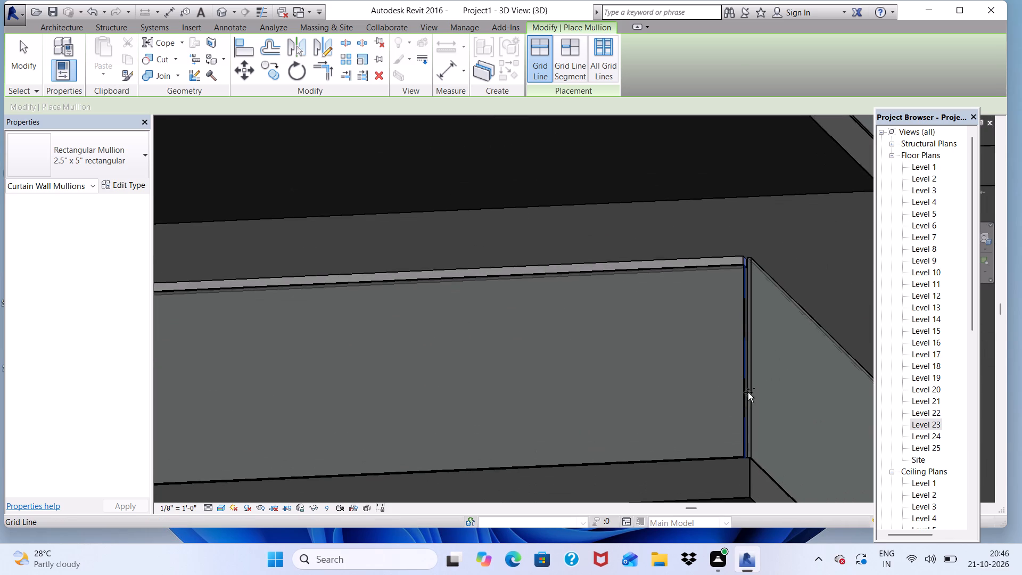
left_click(748, 392)
left_click(749, 375)
scroll(748, 370, "down", 4)
scroll(758, 334, "up", 5)
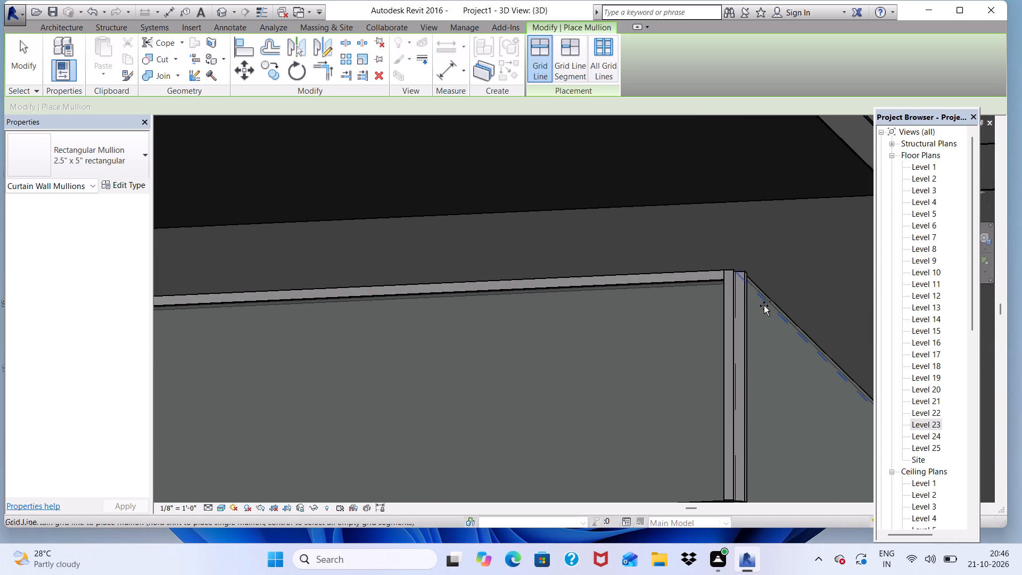
left_click(766, 294)
At the ninth balcony's end nearer the tower's corner, place 2.5" x 5" mullions on the short railing's top edge and the outer-corner vertical.
scroll(722, 322, "down", 10)
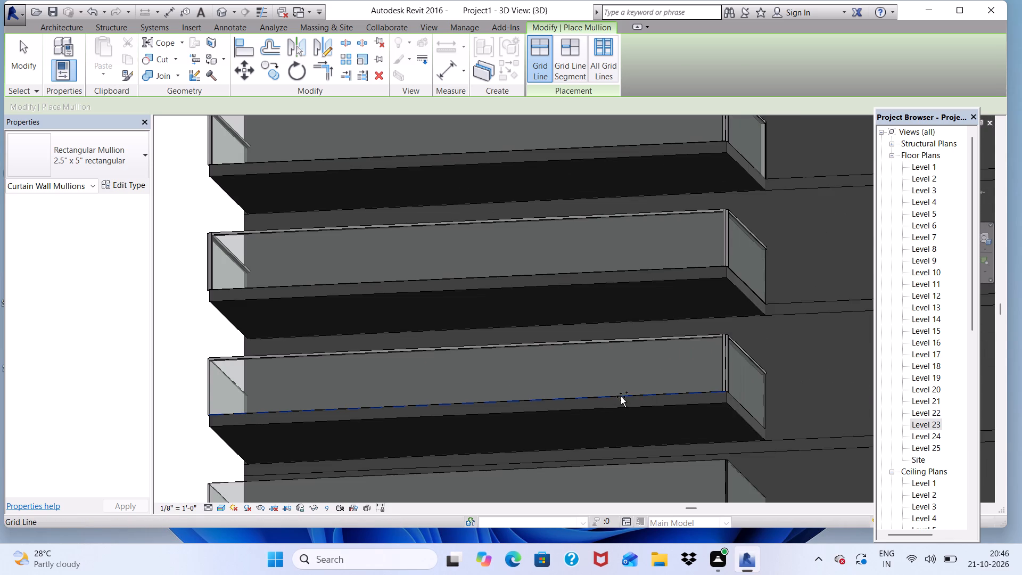
middle_click_drag(621, 397, 677, 416)
middle_click_drag(508, 400, 659, 447, "shift")
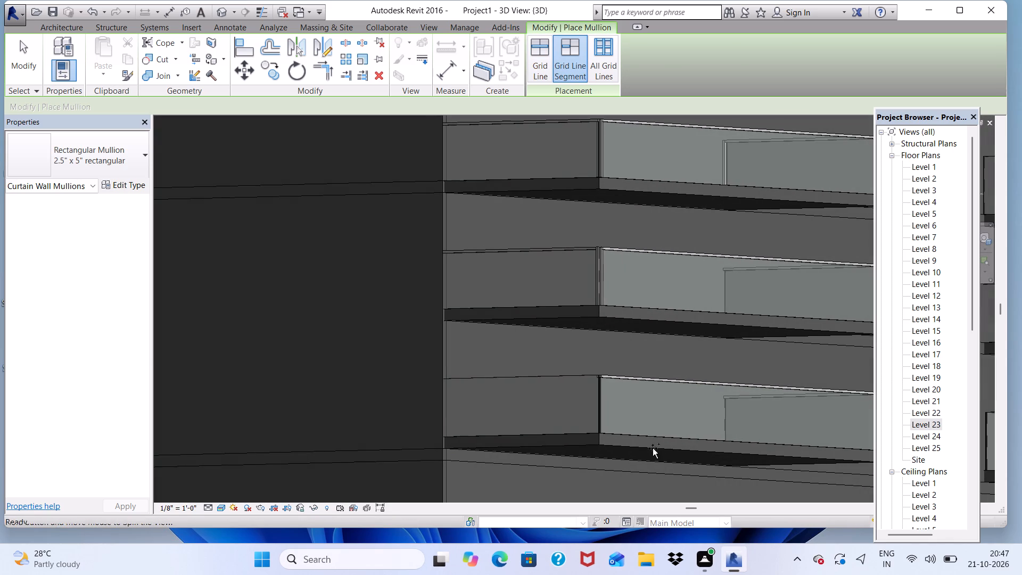
scroll(493, 402, "up", 4, "shift")
left_click(504, 377)
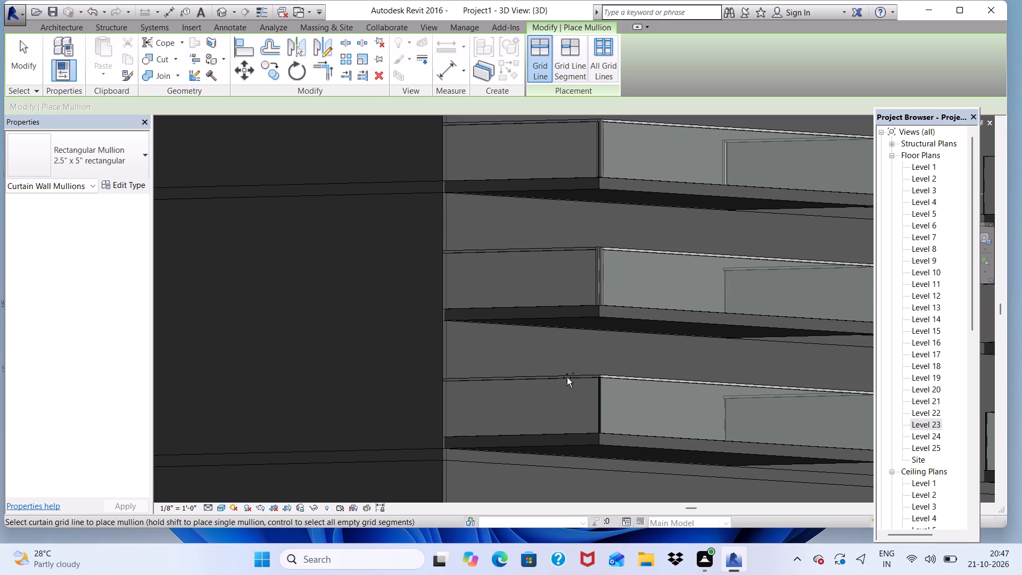
left_click(599, 397)
On the tenth balcony, place 2.5" x 5" mullions on the outer-corner verticals nearer the tower's corner and the short and long railings' top edges.
scroll(558, 327, "down", 6)
scroll(563, 443, "up", 3)
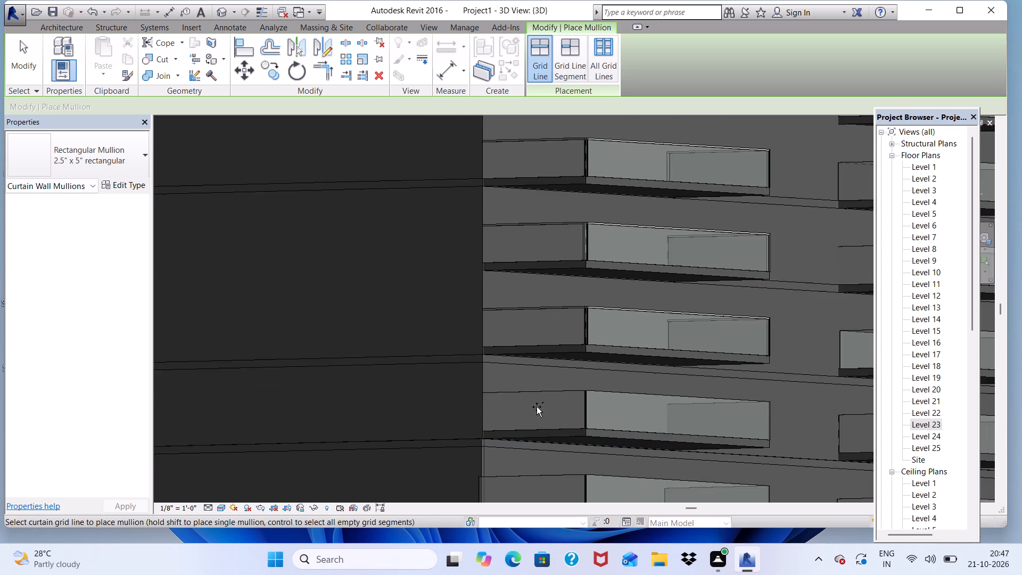
scroll(508, 396, "up", 4)
left_click(498, 389)
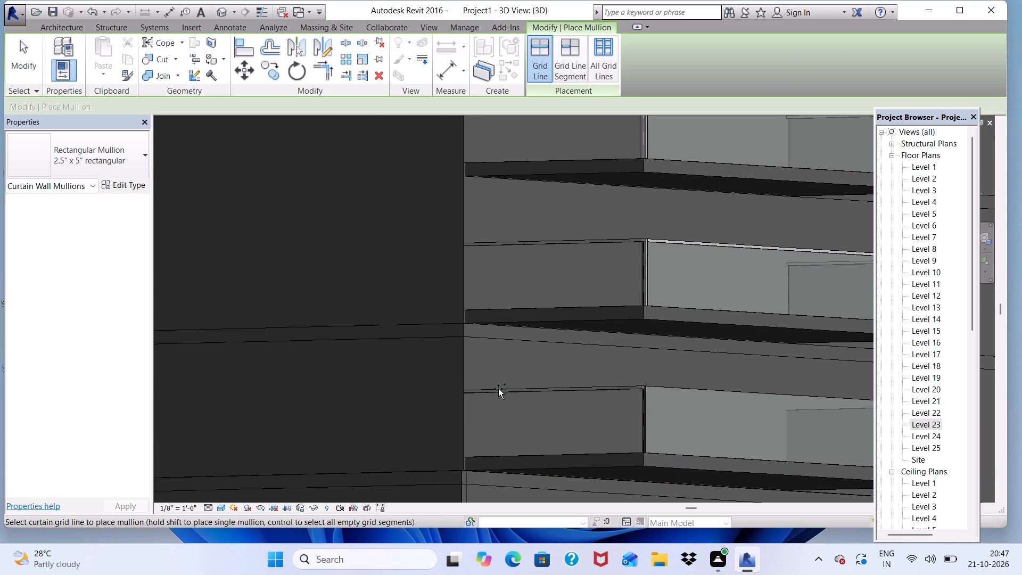
left_click(641, 403)
scroll(644, 402, "up", 6)
left_click(645, 400)
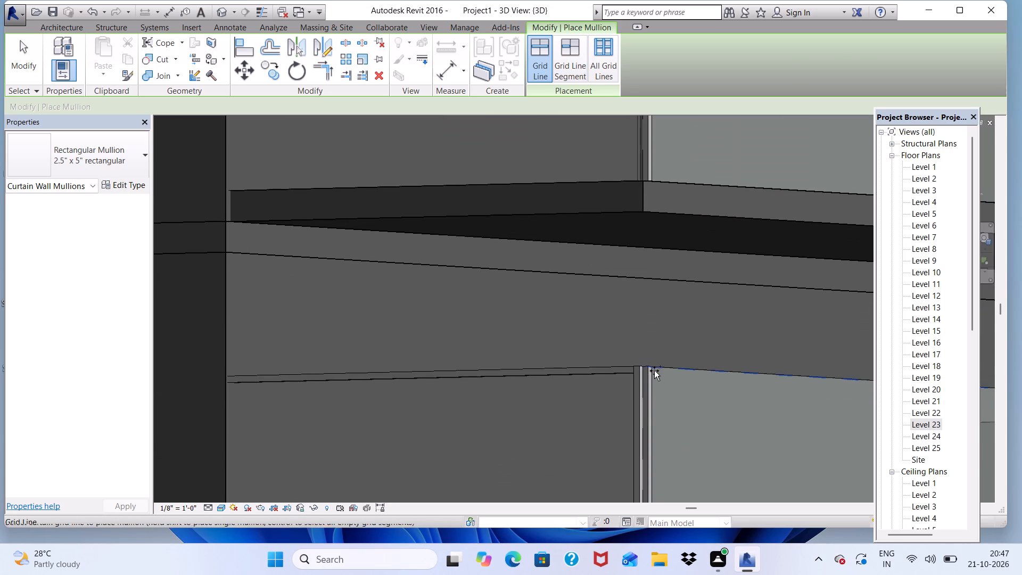
left_click(656, 368)
At the tenth balcony's end farther from the tower's corner, place 2.5" x 5" mullions on both outer-corner verticals and the short railing's top edge.
scroll(650, 374, "down", 9)
middle_click_drag(648, 401, 507, 475, "shift")
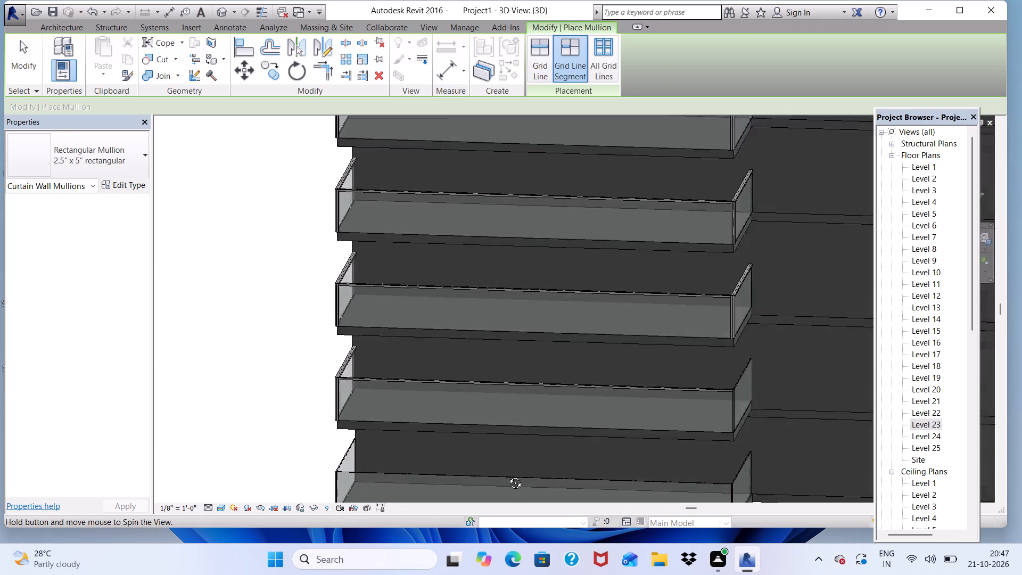
middle_click_drag(507, 475, 460, 475, "shift")
scroll(748, 411, "up", 8)
scroll(690, 382, "down", 1)
scroll(705, 379, "up", 3)
left_click(679, 385)
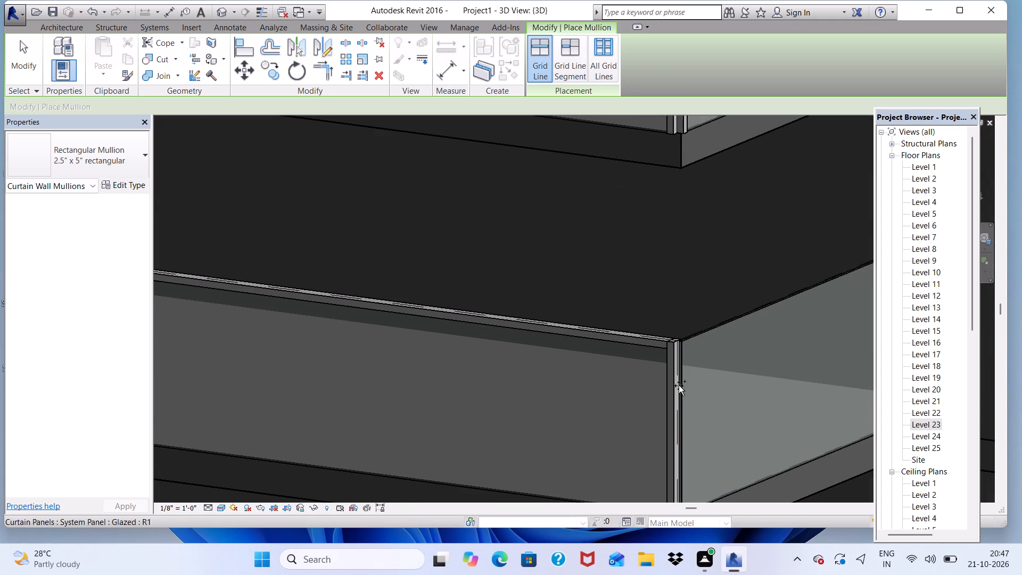
left_click(680, 379)
left_click(692, 337)
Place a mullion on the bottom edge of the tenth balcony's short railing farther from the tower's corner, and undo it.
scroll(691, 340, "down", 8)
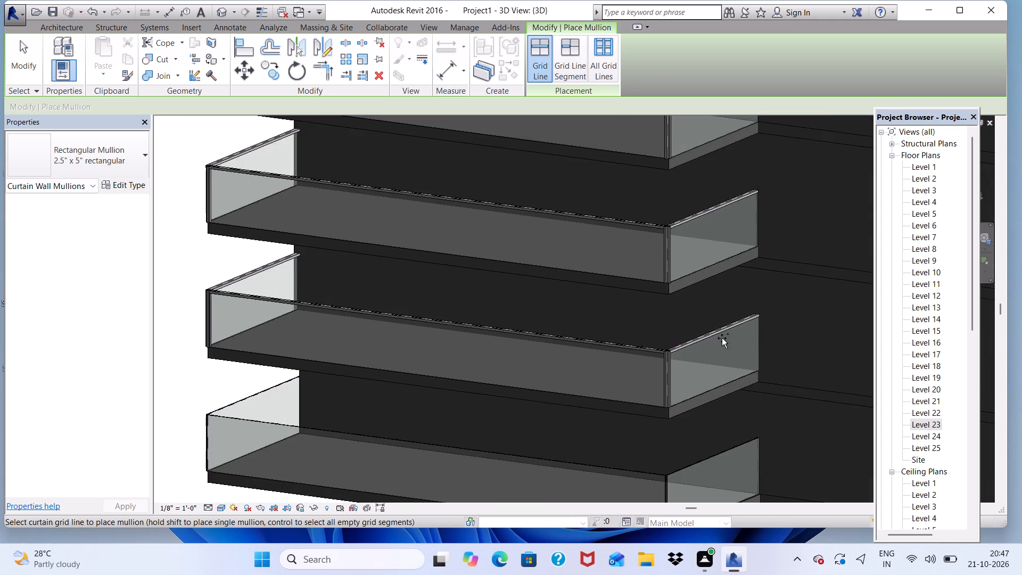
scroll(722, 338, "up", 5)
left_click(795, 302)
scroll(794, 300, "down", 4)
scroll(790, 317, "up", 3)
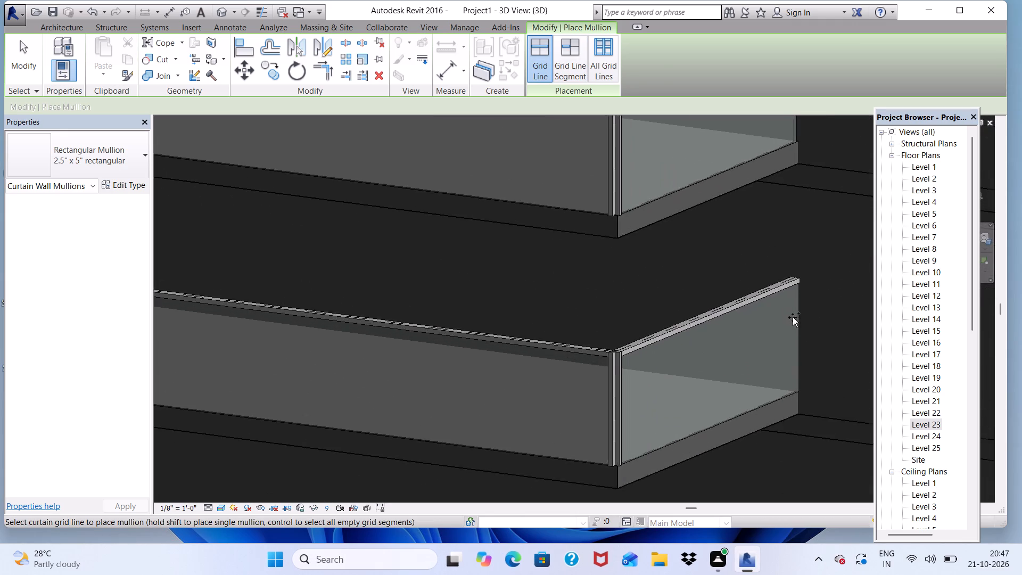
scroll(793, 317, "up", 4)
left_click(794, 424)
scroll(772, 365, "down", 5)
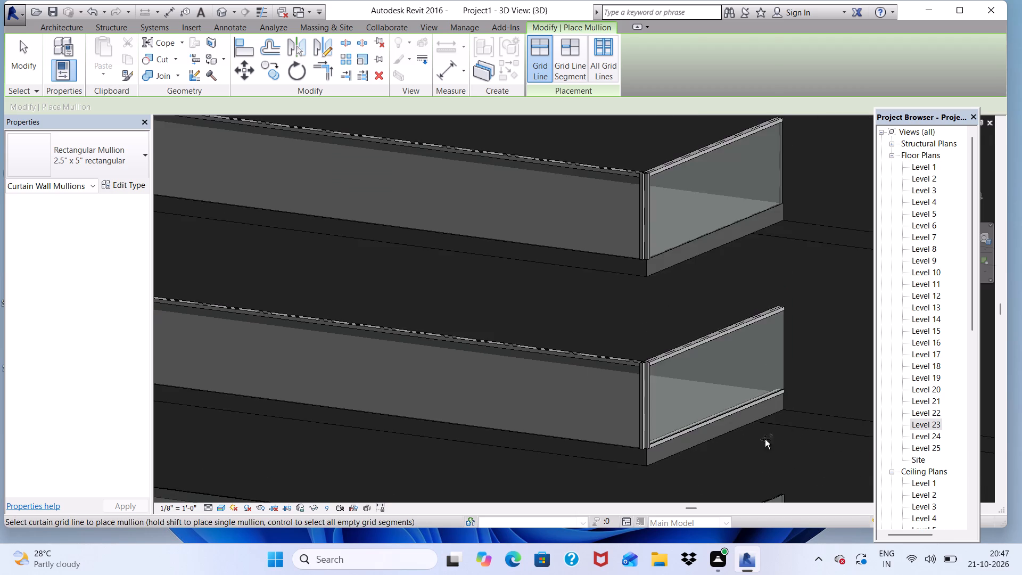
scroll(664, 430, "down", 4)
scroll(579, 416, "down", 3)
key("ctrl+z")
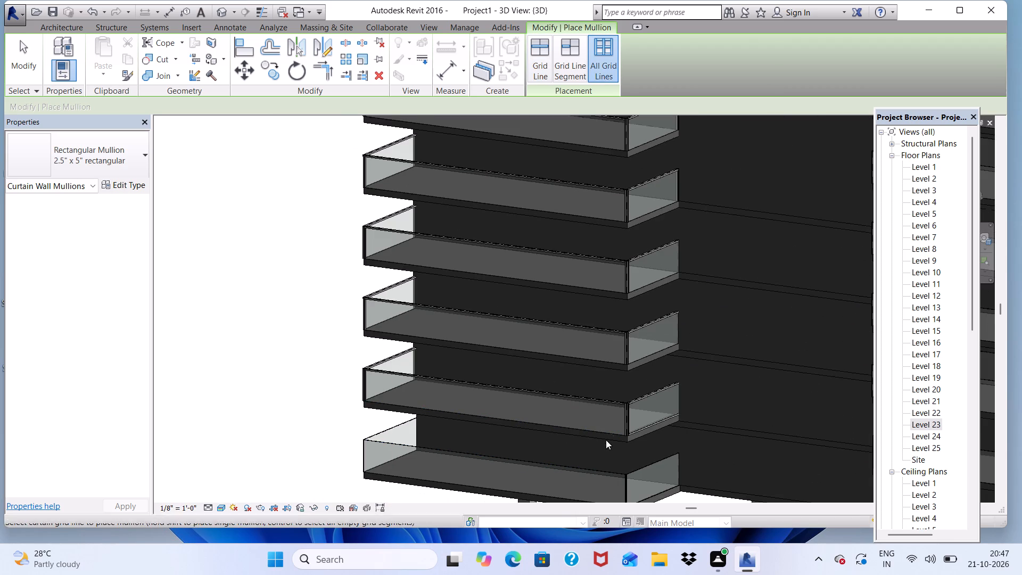
Place a 2.5" x 5" mullion on the wall-side vertical of the tenth balcony's short end railing farther from the tower's corner.
scroll(627, 406, "down", 8)
scroll(697, 330, "up", 7)
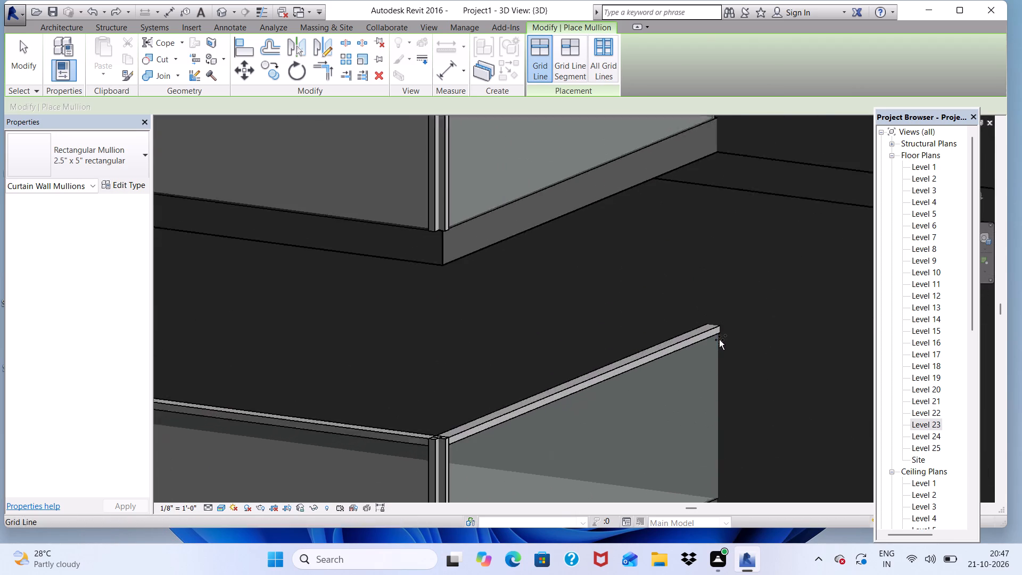
scroll(719, 340, "up", 6)
left_click(718, 338)
left_click(712, 339)
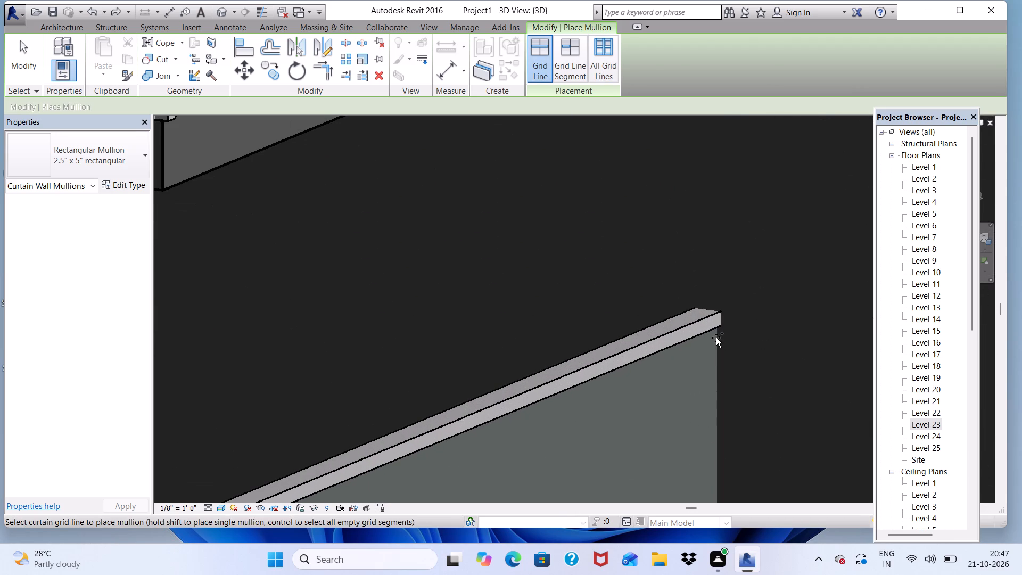
left_click(716, 334)
left_click(716, 331)
left_click(716, 326)
Place a 2.5" x 5" mullion on the wall-side vertical of the tenth balcony's short end railing nearer the tower's corner.
scroll(715, 328, "down", 3)
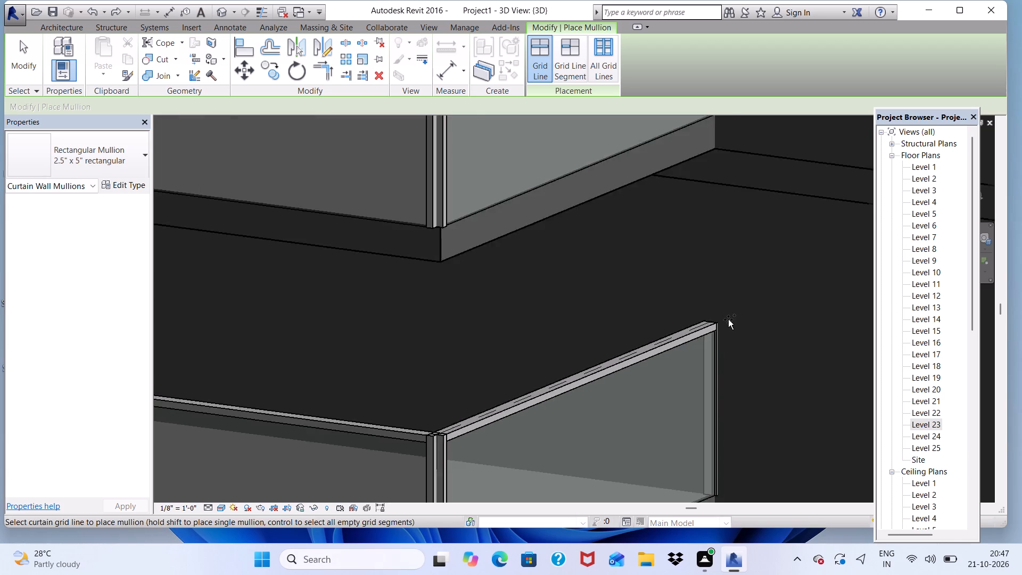
scroll(728, 319, "down", 13)
middle_click_drag(294, 395, 381, 372)
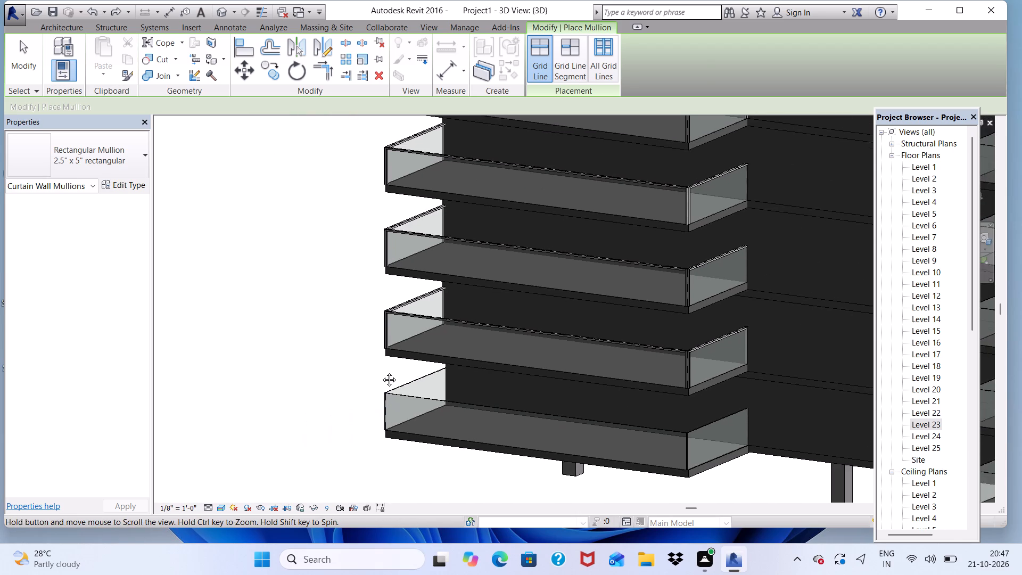
middle_click_drag(381, 372, 606, 307)
scroll(670, 374, "up", 4)
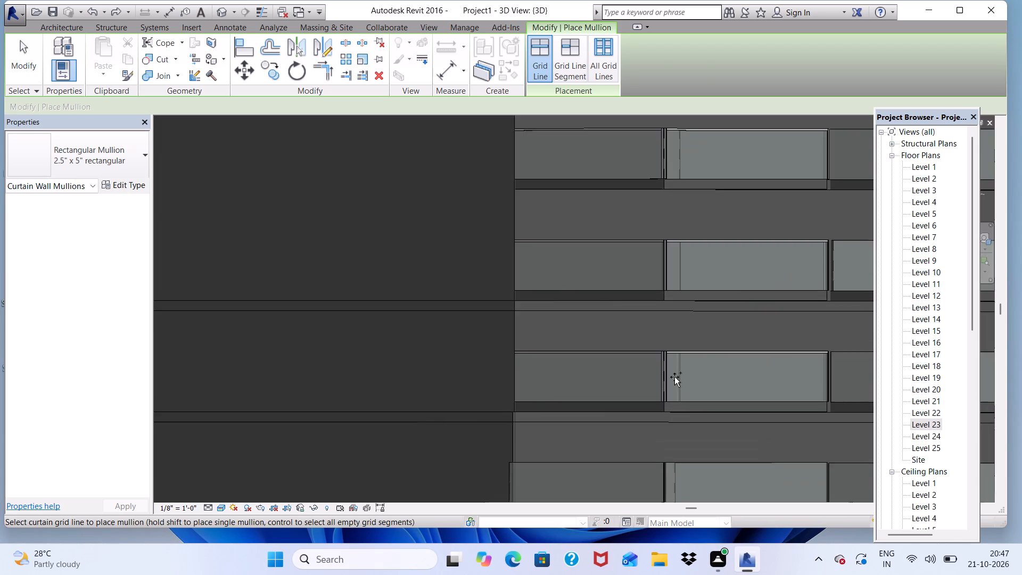
scroll(674, 377, "up", 10)
scroll(650, 335, "down", 6)
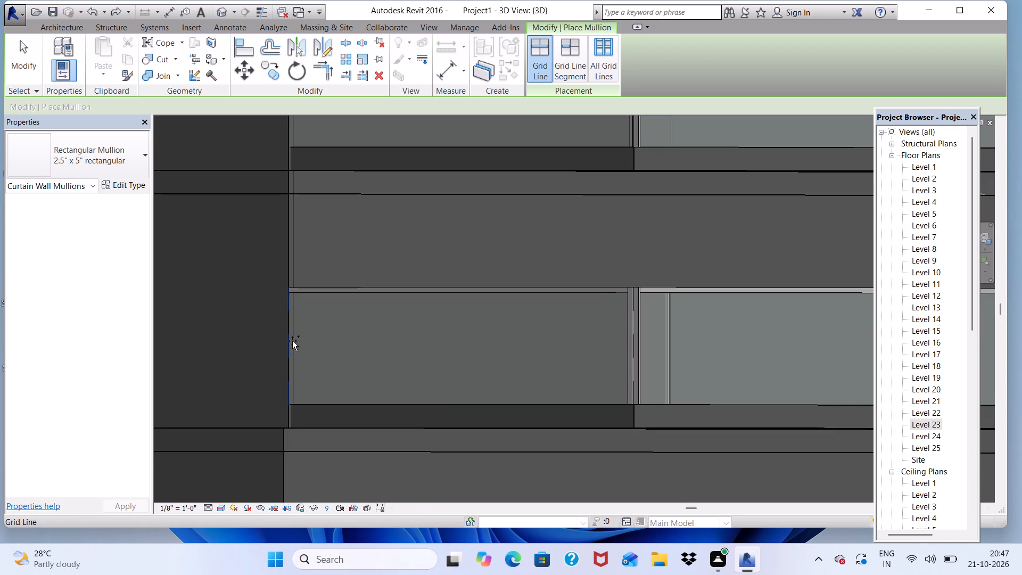
left_click(288, 339)
On the lowest balcony, place 2.5" x 5" mullions on both outer-corner verticals nearer the tower's corner and the long railing's top edge.
scroll(310, 344, "down", 11)
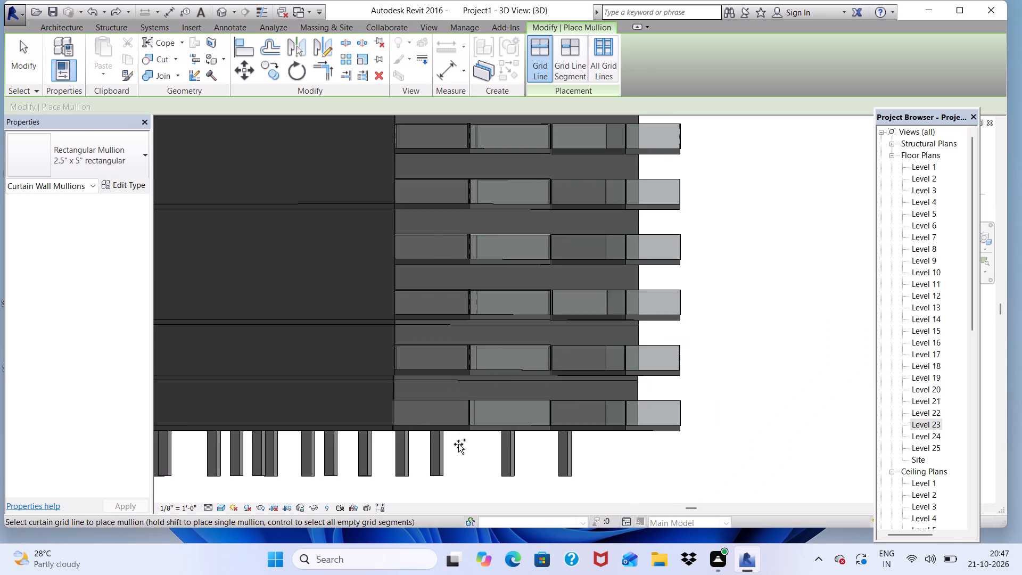
scroll(458, 433, "up", 13)
left_click(452, 354)
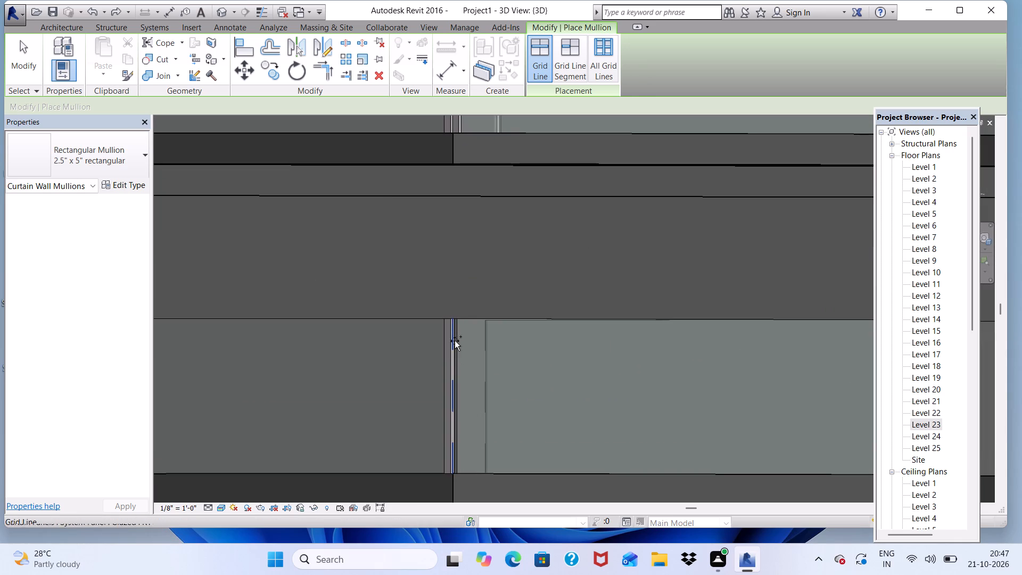
left_click(458, 326)
scroll(463, 315, "down", 2)
middle_click_drag(464, 316, 484, 410)
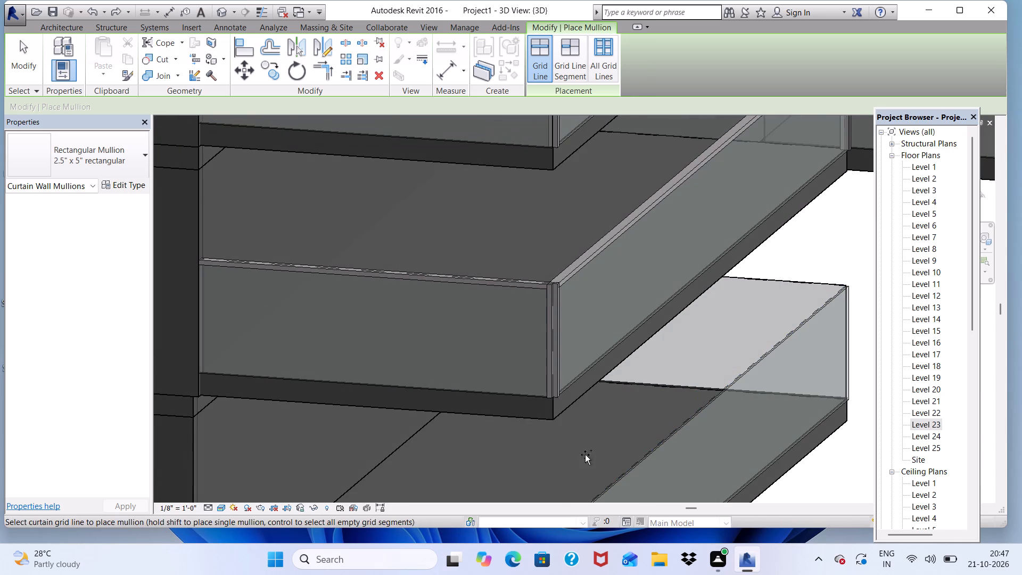
scroll(585, 455, "up", 2, "shift")
left_click(656, 446)
Place 2.5" x 5" mullions on the top and wall-side vertical edges of the lowest balcony's short railing nearer the tower's corner.
scroll(649, 381, "down", 6)
scroll(542, 453, "up", 4)
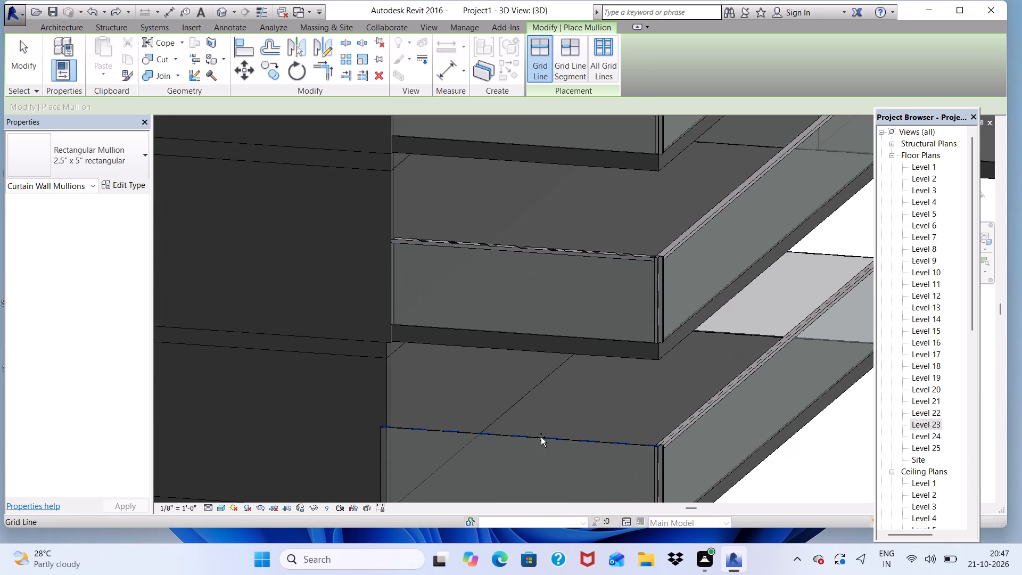
left_click(541, 436)
scroll(333, 471, "up", 1)
left_click(386, 441)
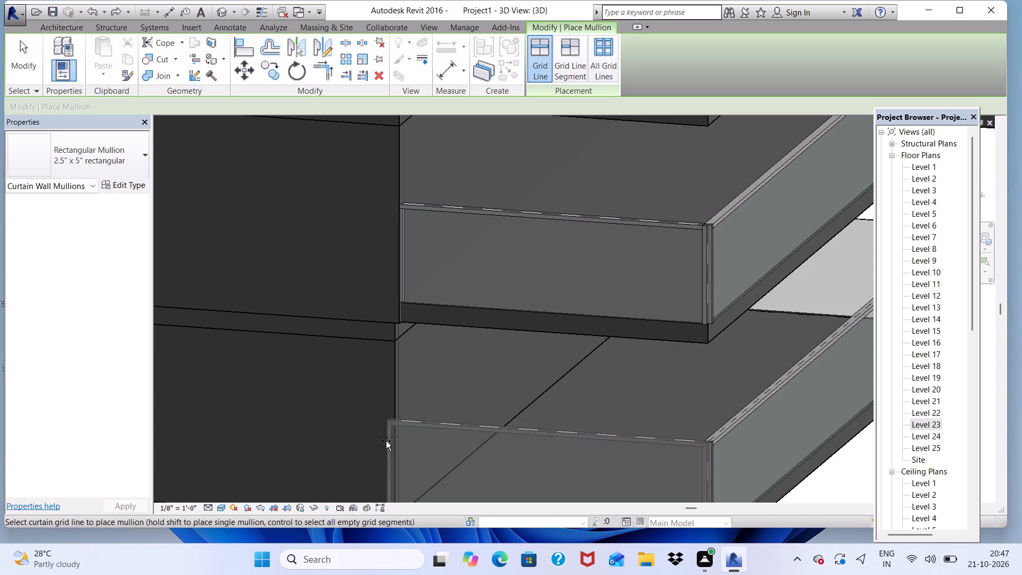
On the lowest balcony, place 2.5" x 5" mullions on both outer-corner verticals farther from the tower's corner and that short railing's top edge.
scroll(386, 441, "down", 4)
middle_click_drag(571, 422, 405, 457, "shift")
scroll(418, 434, "down", 1, "shift")
middle_click_drag(453, 465, 454, 465, "shift")
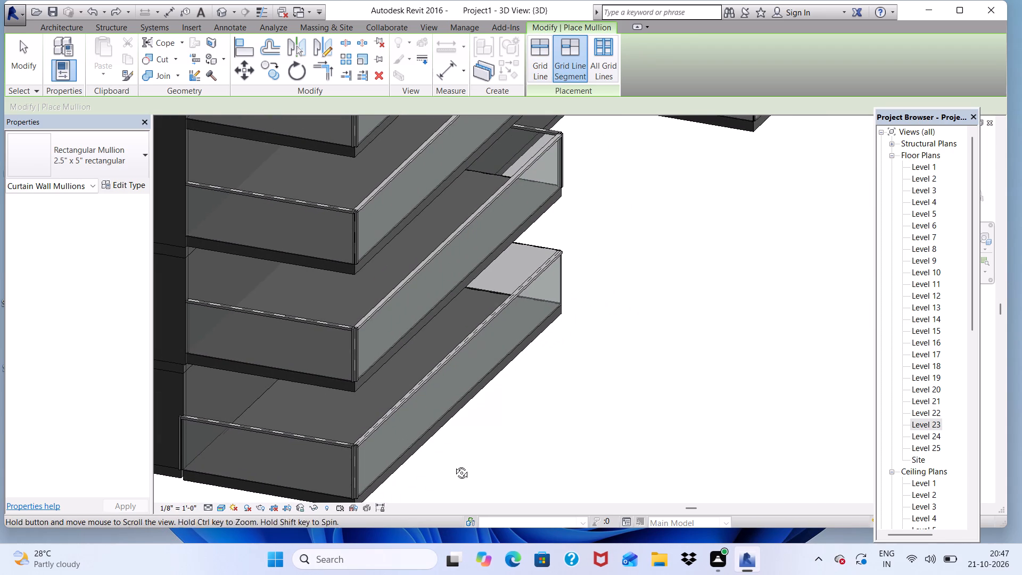
middle_click_drag(454, 465, 204, 383, "shift")
scroll(405, 384, "up", 3)
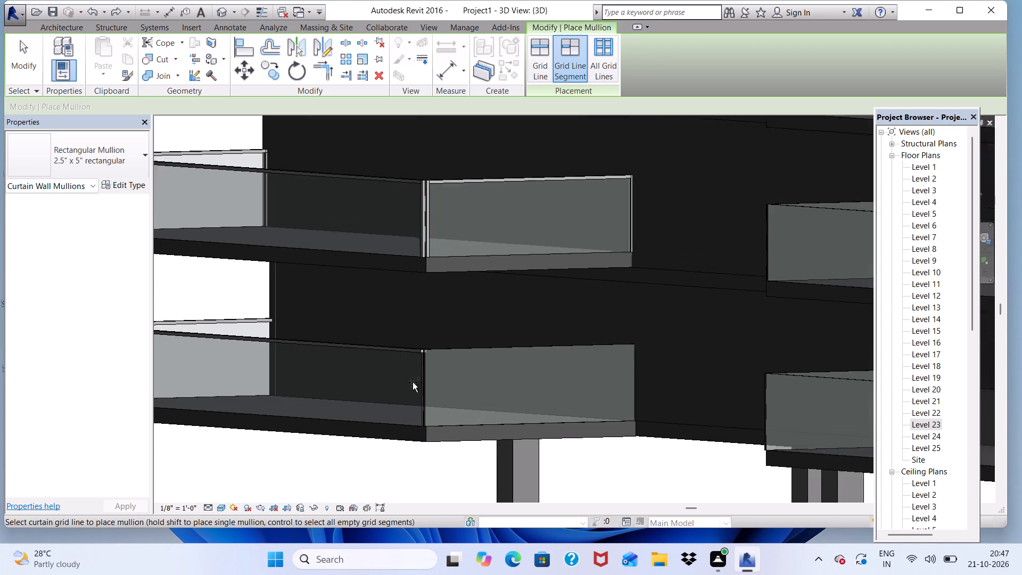
scroll(432, 361, "up", 8)
left_click(421, 358)
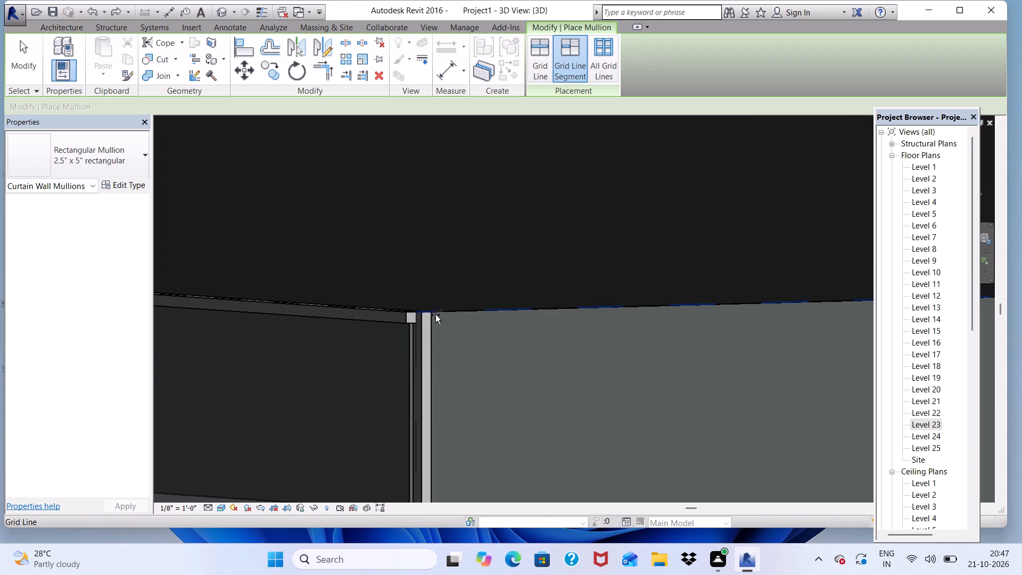
left_click(446, 311)
left_click(409, 354)
On the adjacent stack's lowest balcony, place 2.5" x 5" mullions on the long and nearer short railings' top edges and their shared corner's verticals.
scroll(409, 354, "down", 6)
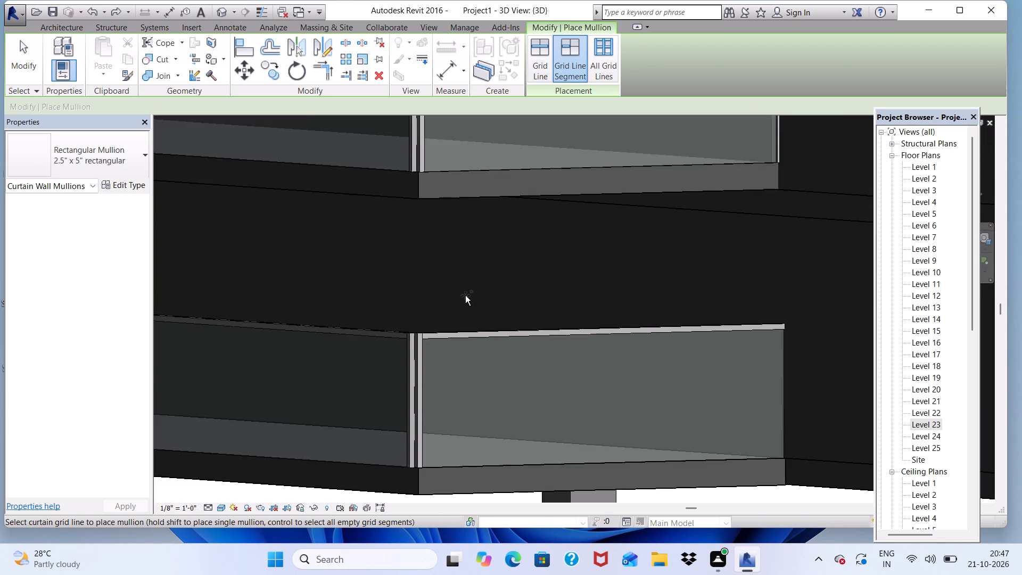
scroll(465, 295, "down", 4)
scroll(549, 368, "down", 5)
middle_click_drag(551, 382, 645, 429, "shift")
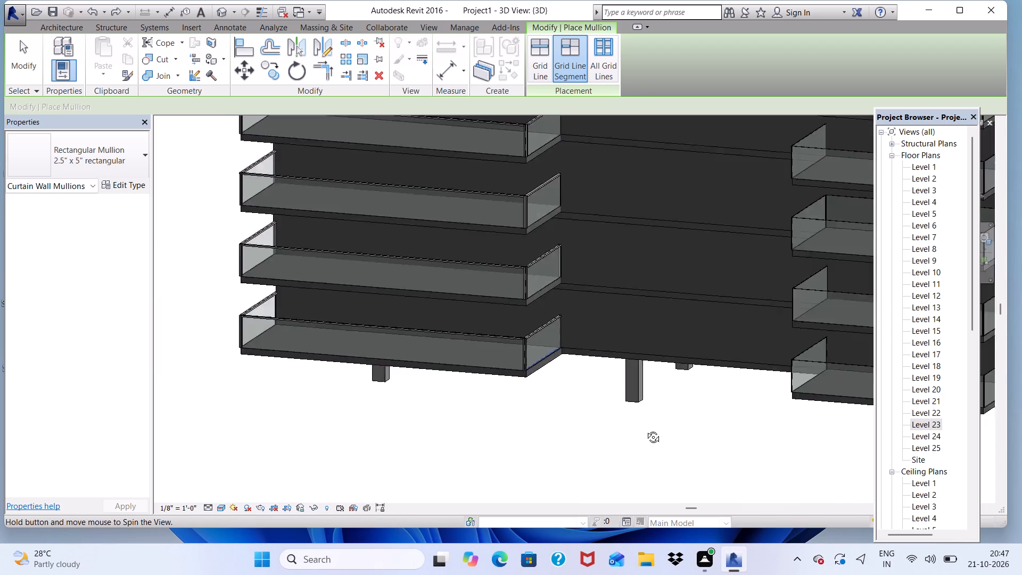
middle_click_drag(645, 429, 677, 412, "shift")
scroll(776, 378, "up", 1)
scroll(597, 388, "down", 15)
scroll(583, 419, "up", 5)
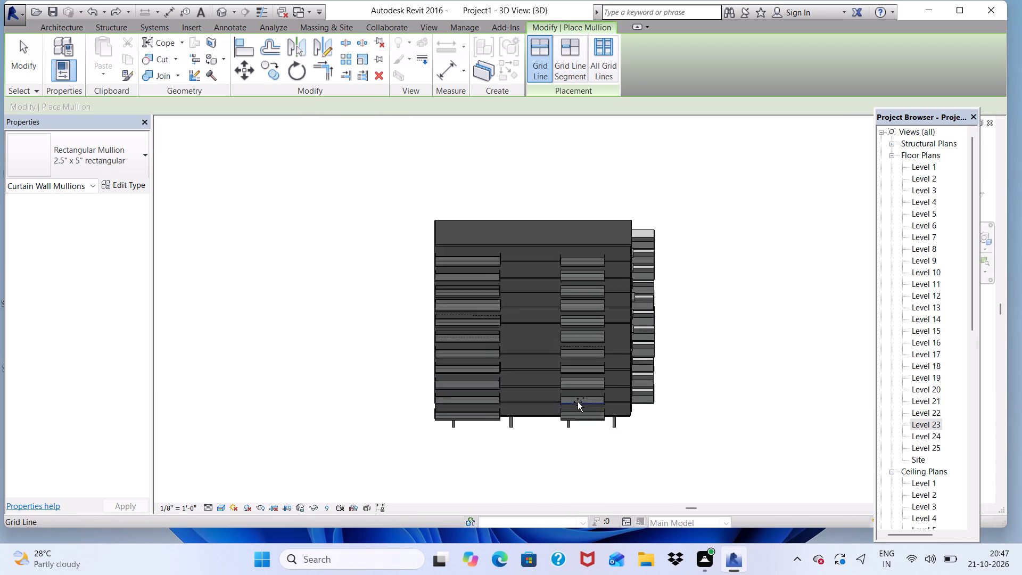
scroll(578, 402, "up", 19)
left_click(510, 391)
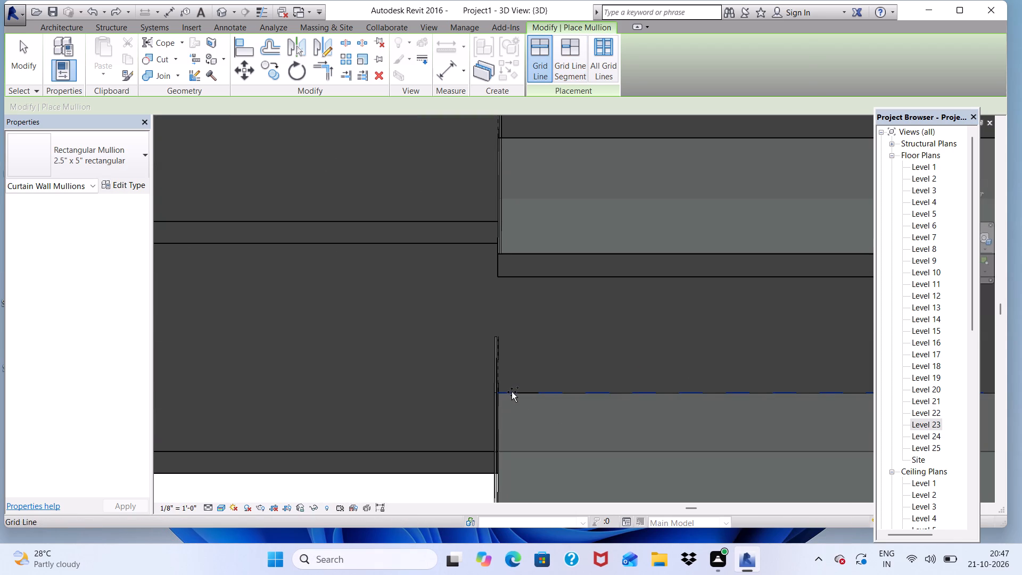
scroll(501, 416, "up", 4)
left_click(491, 403)
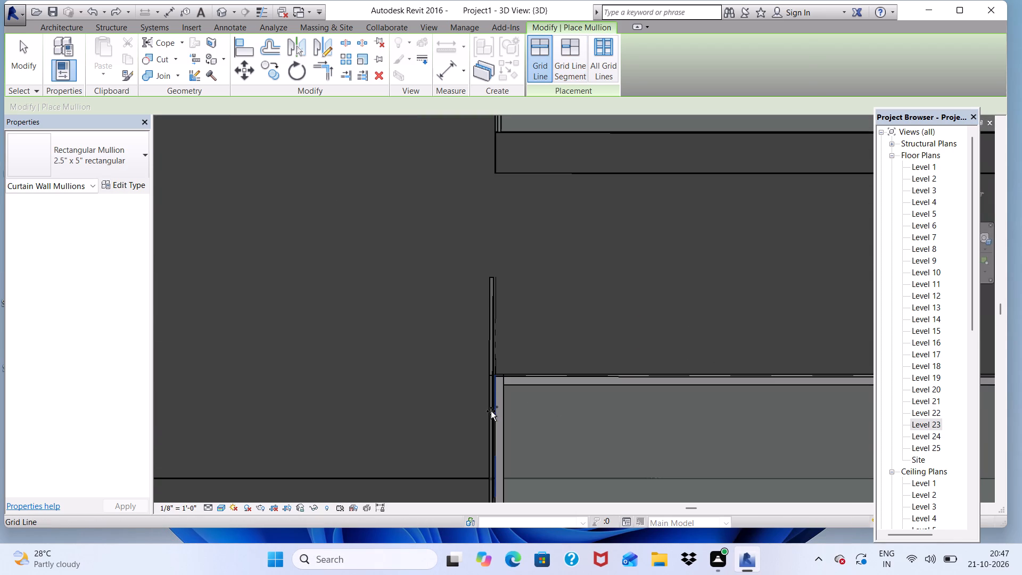
middle_click_drag(491, 413, 566, 395, "shift")
middle_click_drag(543, 403, 602, 380, "shift")
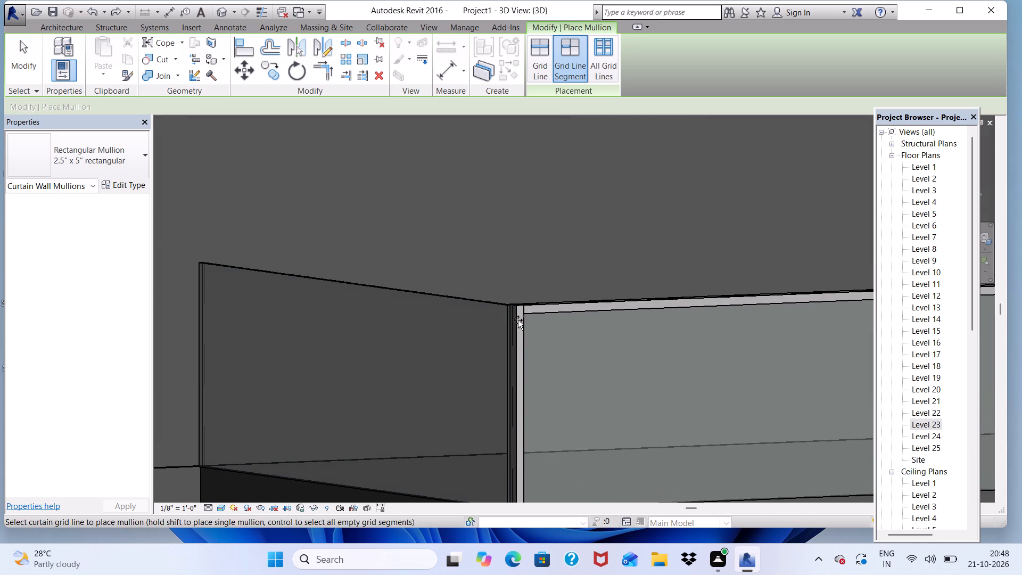
scroll(486, 336, "up", 3)
scroll(533, 315, "up", 3)
left_click(517, 327)
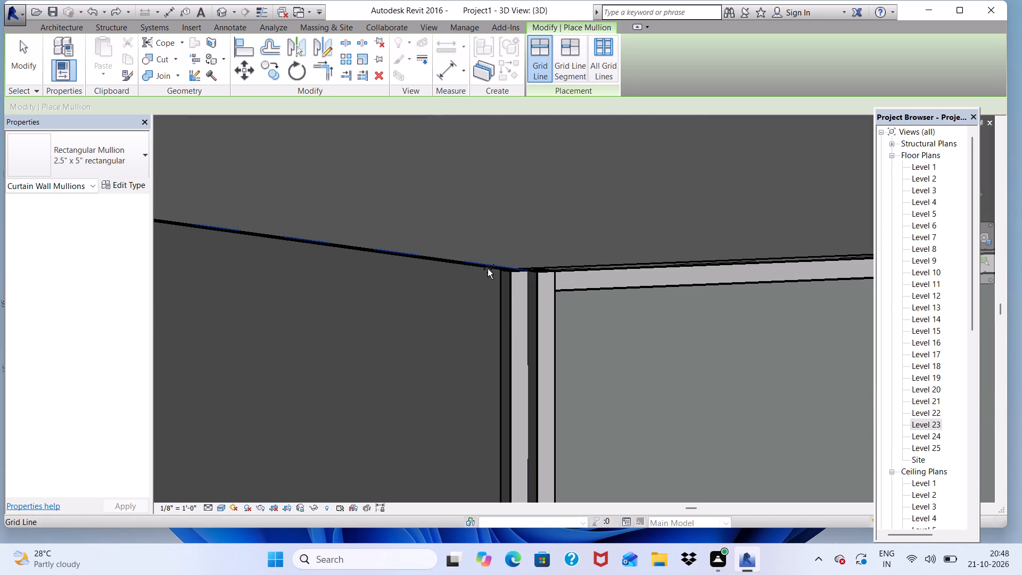
left_click(488, 269)
left_click(526, 265)
At the same balcony's end farther from the first stack, place 2.5" x 5" mullions on both outer-corner verticals and the short railing's top edge.
scroll(502, 289, "down", 11)
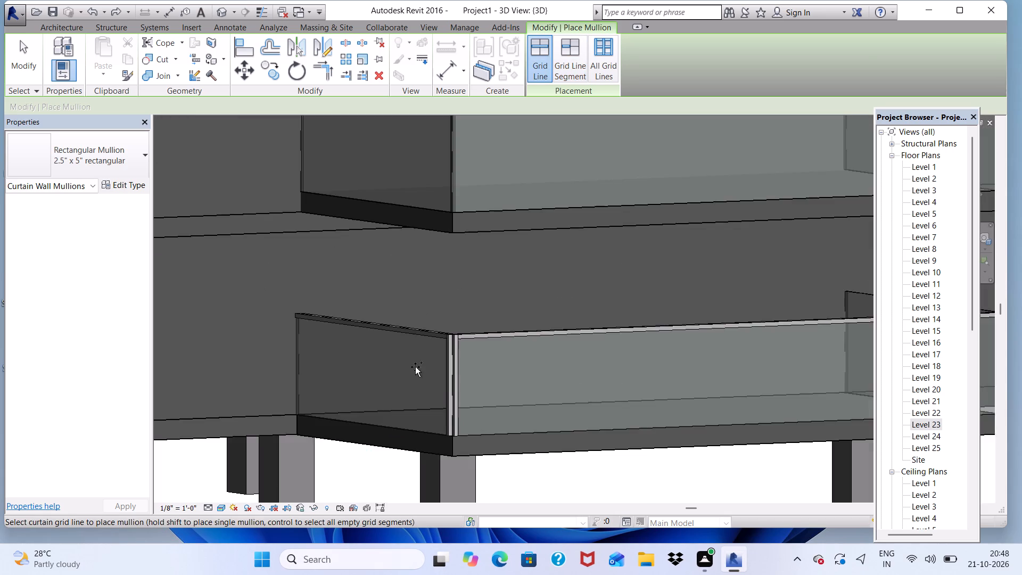
scroll(415, 367, "down", 5)
scroll(622, 351, "up", 5)
scroll(740, 339, "up", 4)
scroll(788, 352, "up", 6)
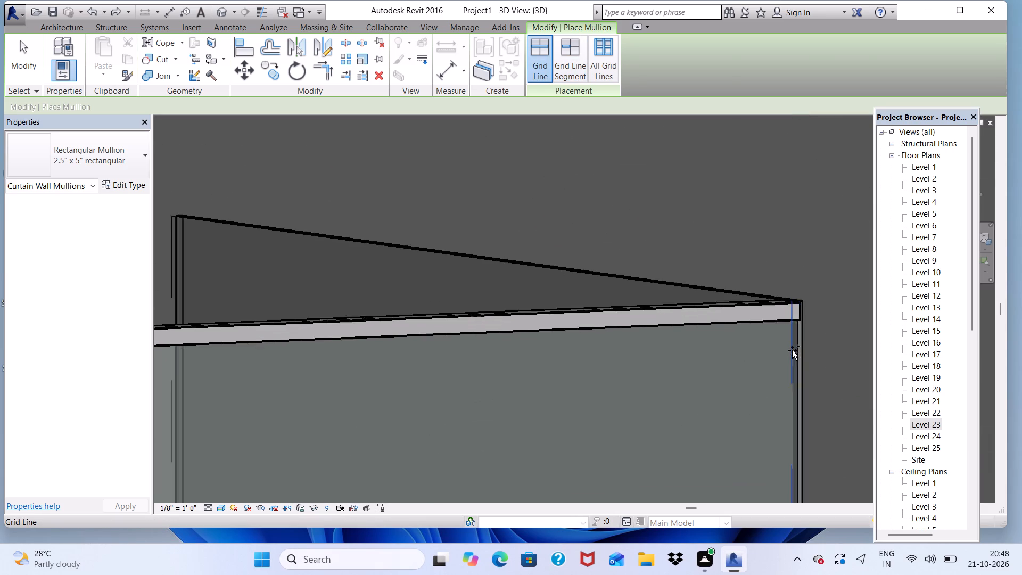
scroll(792, 350, "up", 1)
left_click(797, 346)
scroll(797, 348, "down", 2)
middle_click_drag(798, 364, 655, 400, "shift")
scroll(639, 382, "down", 14)
scroll(627, 357, "up", 2)
scroll(602, 426, "down", 3)
scroll(543, 423, "up", 1)
scroll(528, 411, "down", 4)
scroll(562, 523, "up", 20)
scroll(562, 523, "up", 1)
left_click(536, 470)
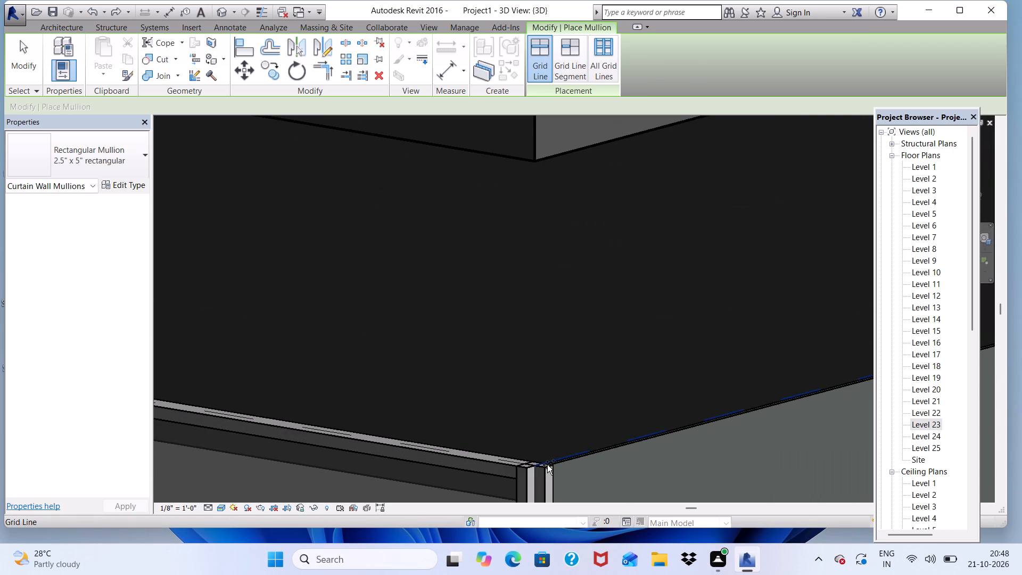
left_click(549, 463)
On the second-lowest balcony, place 2.5" x 5" mullions on the far outer-corner vertical and the top edges of the long and short railings.
scroll(549, 463, "down", 11)
scroll(550, 280, "up", 4)
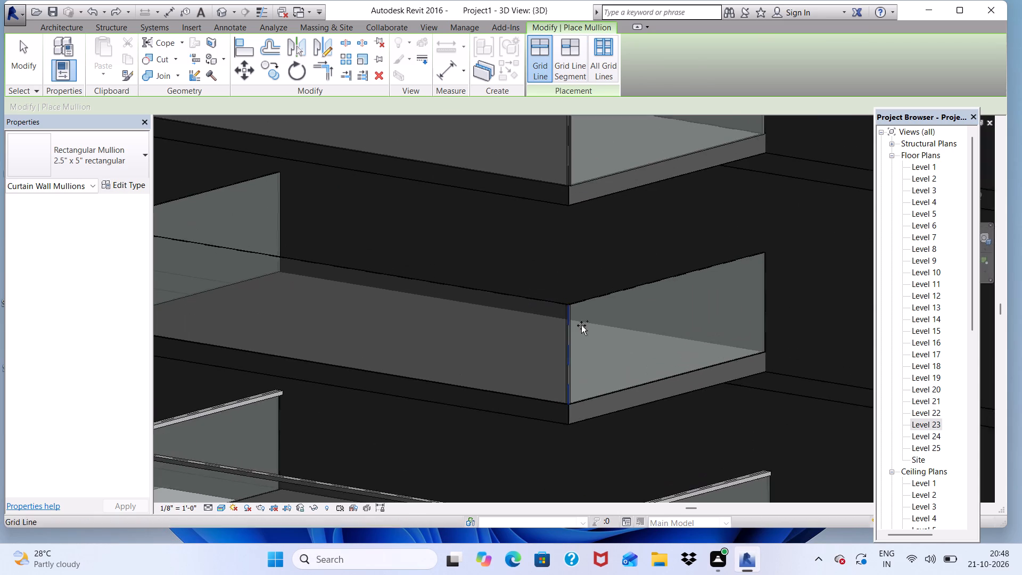
scroll(581, 325, "up", 3)
scroll(529, 348, "up", 3)
left_click(573, 339)
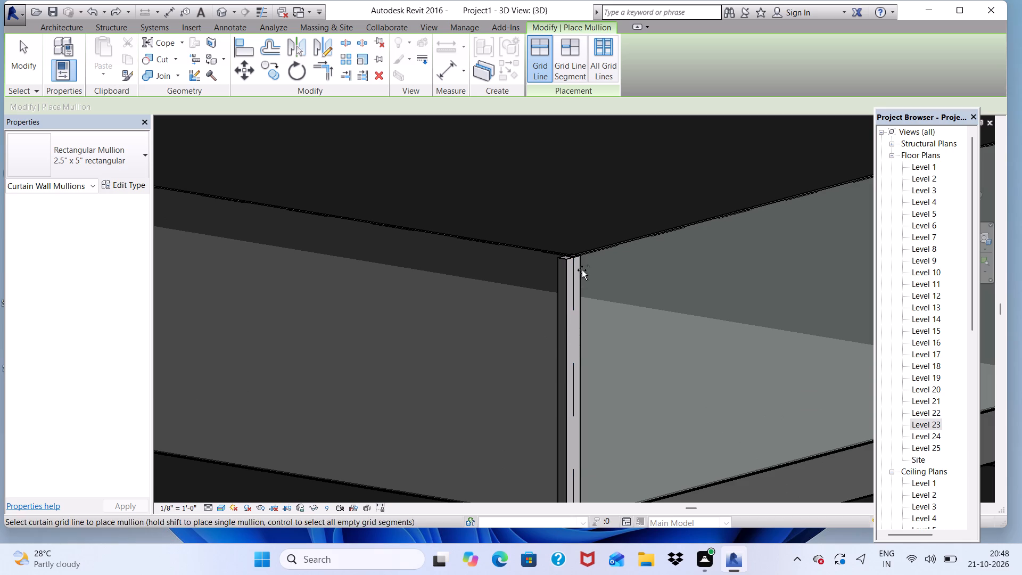
left_click(579, 257)
left_click(587, 254)
At the second-lowest balcony's end nearer the first stack, place 2.5" x 5" mullions on both outer-corner verticals and the short railing's top edge.
scroll(591, 262, "down", 4)
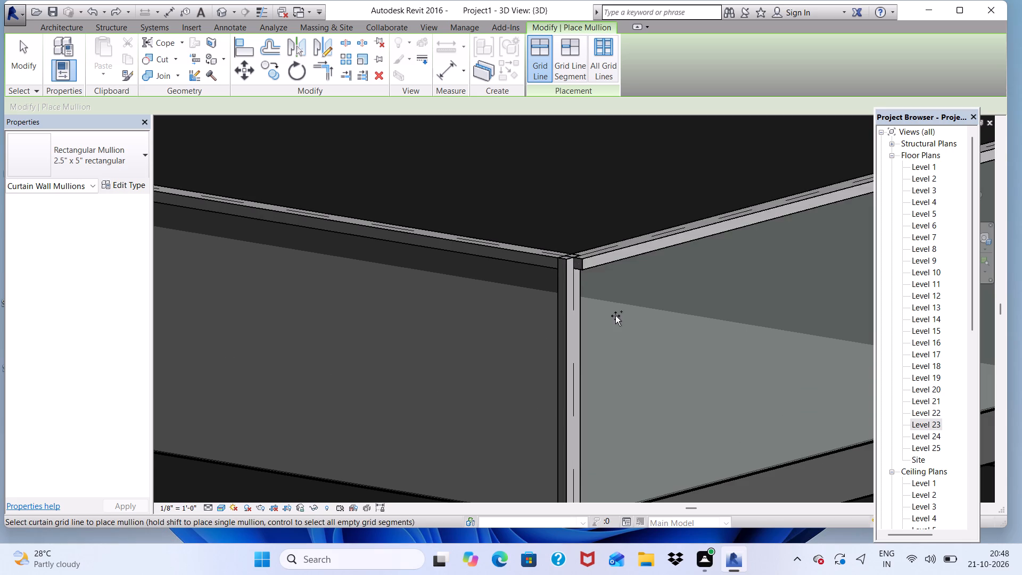
middle_click_drag(583, 408, 608, 405, "shift")
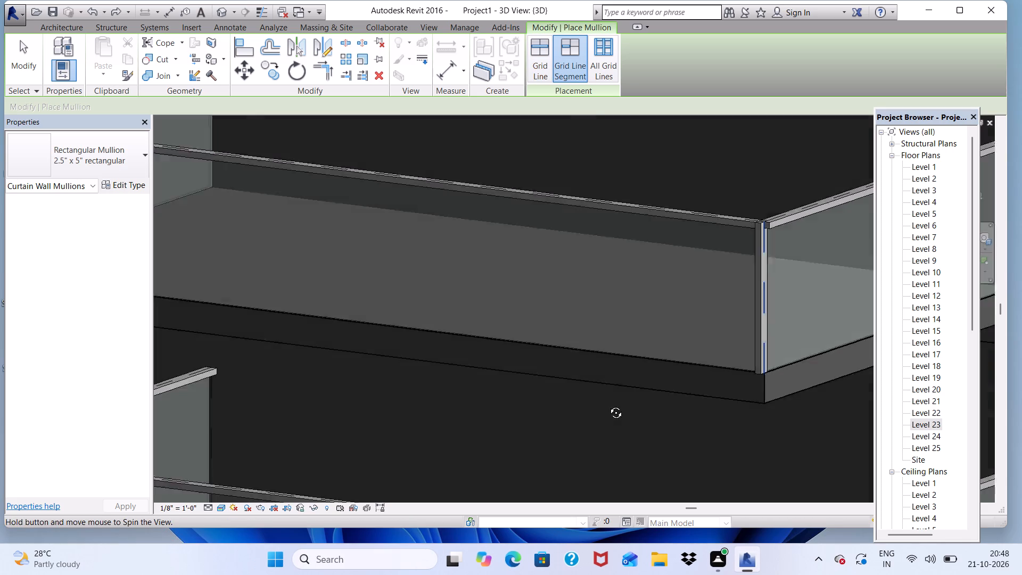
middle_click_drag(608, 405, 622, 453, "shift")
scroll(598, 431, "up", 1)
scroll(576, 413, "down", 4)
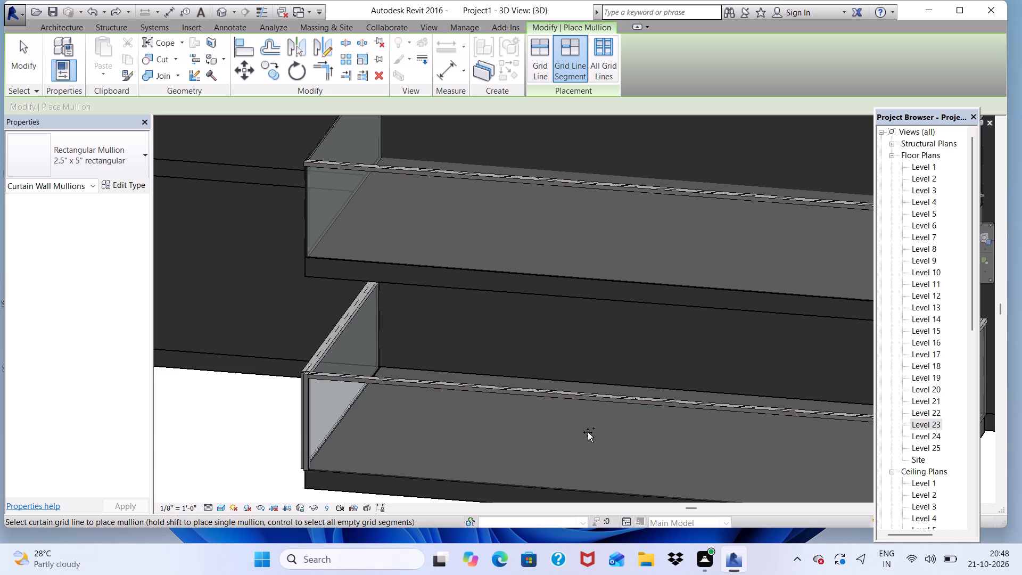
scroll(556, 387, "down", 2)
scroll(378, 298, "up", 2)
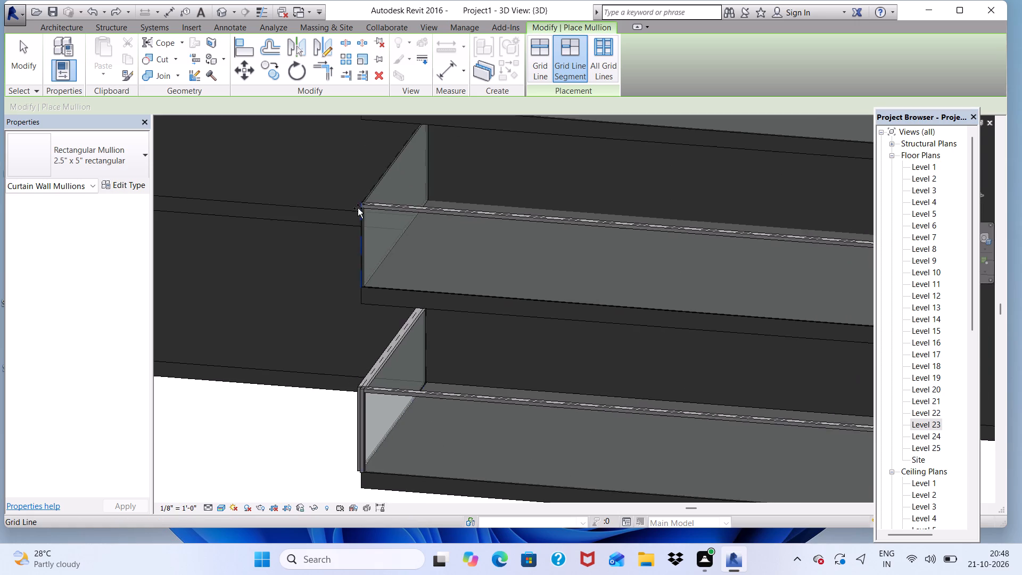
scroll(358, 208, "up", 8)
left_click(370, 219)
scroll(374, 224, "down", 4)
middle_click_drag(372, 267, 372, 268)
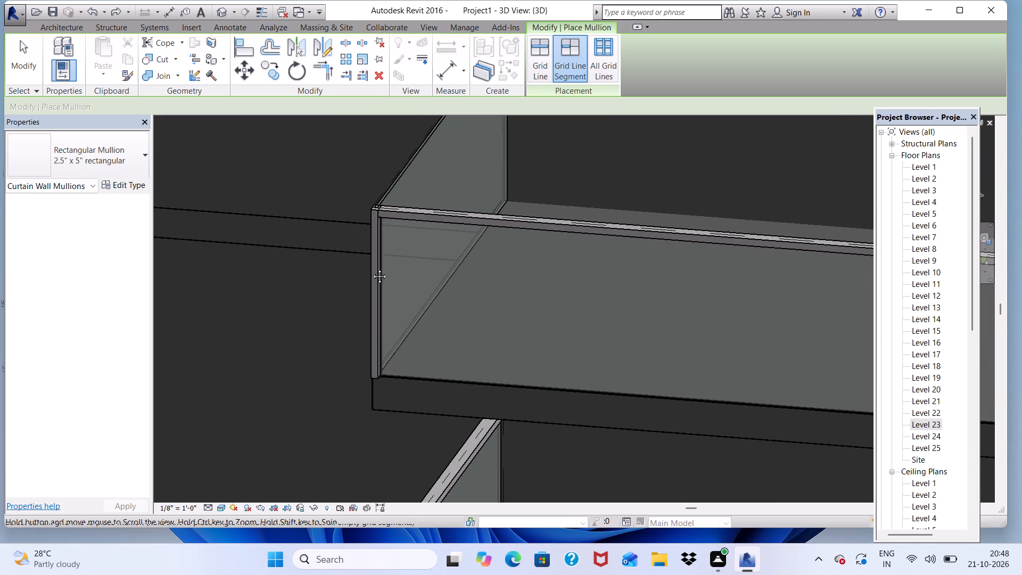
middle_click_drag(372, 268, 460, 274)
scroll(468, 196, "up", 6)
left_click(474, 193)
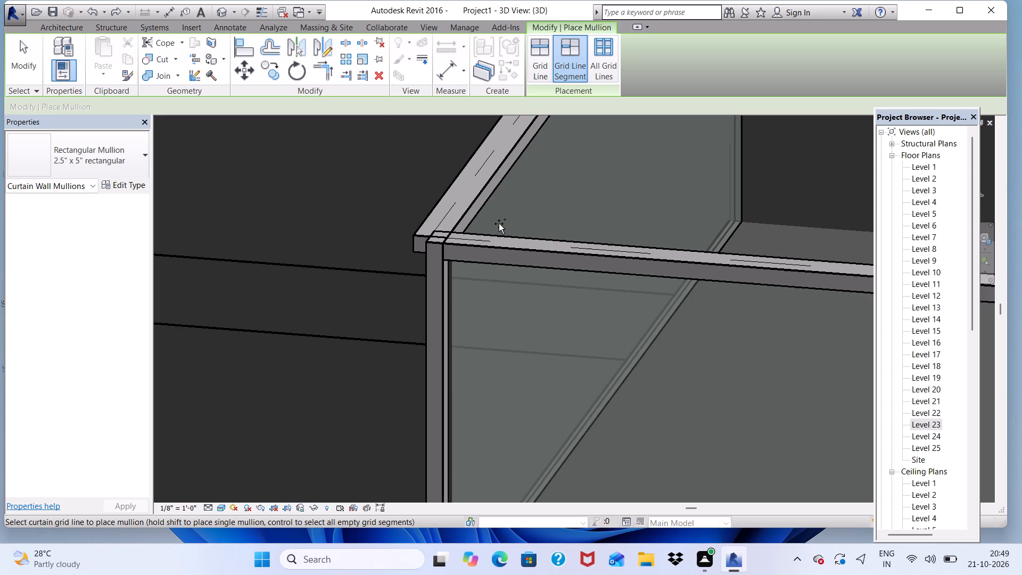
scroll(455, 252, "down", 2)
scroll(455, 252, "up", 3)
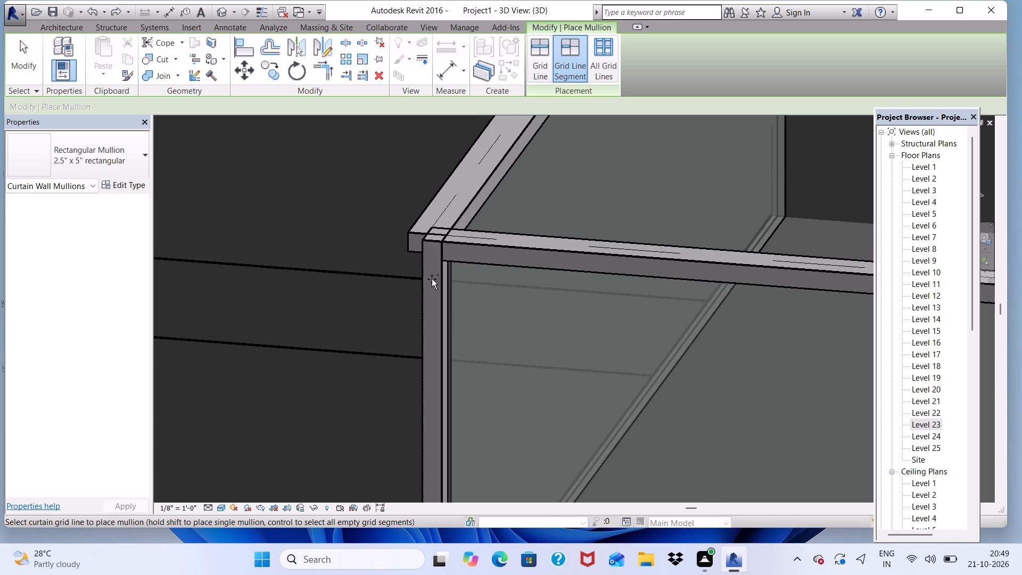
middle_click_drag(423, 280, 501, 277, "shift")
scroll(502, 261, "up", 1)
scroll(495, 272, "down", 3)
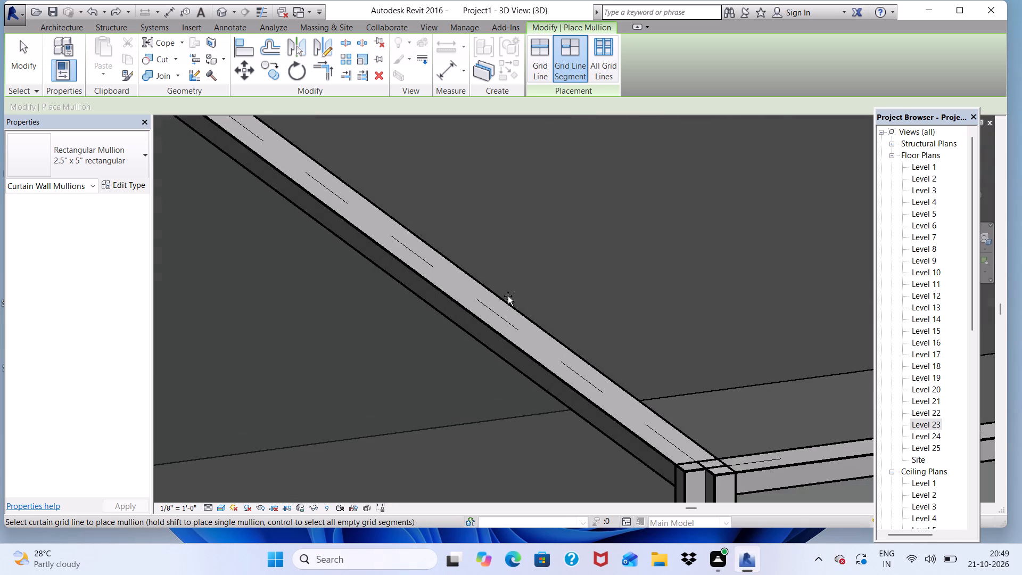
scroll(508, 296, "down", 8)
scroll(528, 168, "up", 15)
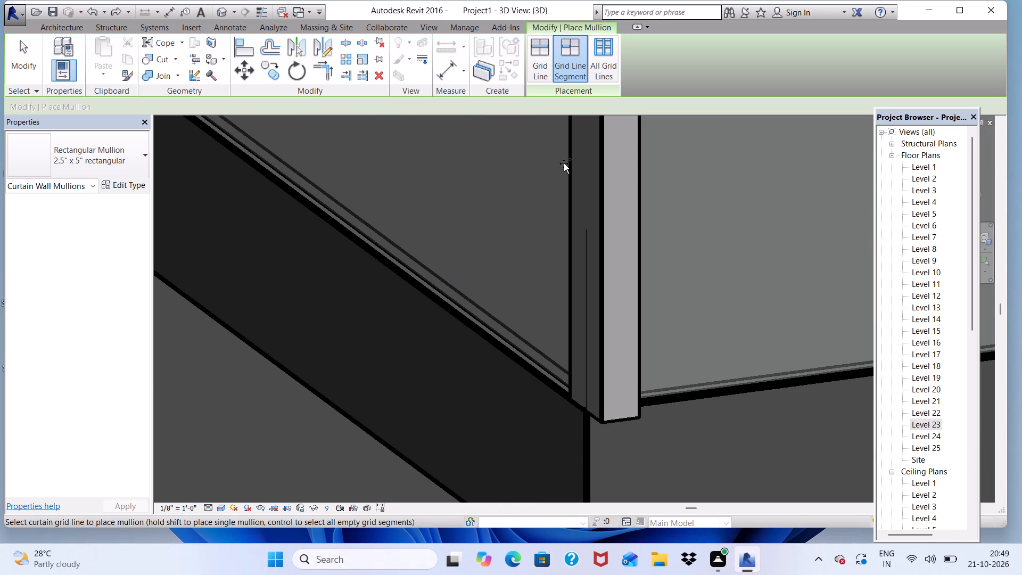
left_click(564, 163)
Place a 2.5" x 5" mullion along the bottom edge of the second-lowest balcony's long railing.
scroll(559, 181, "down", 3)
scroll(566, 348, "up", 5)
middle_click_drag(631, 343, 631, 347)
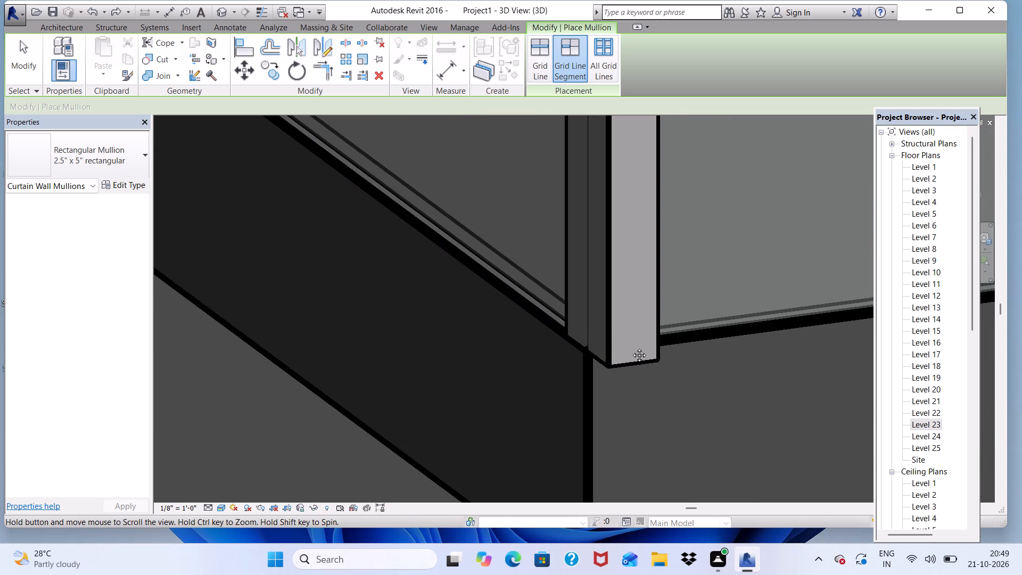
middle_click_drag(631, 347, 454, 392)
scroll(490, 389, "up", 2)
scroll(491, 387, "down", 1)
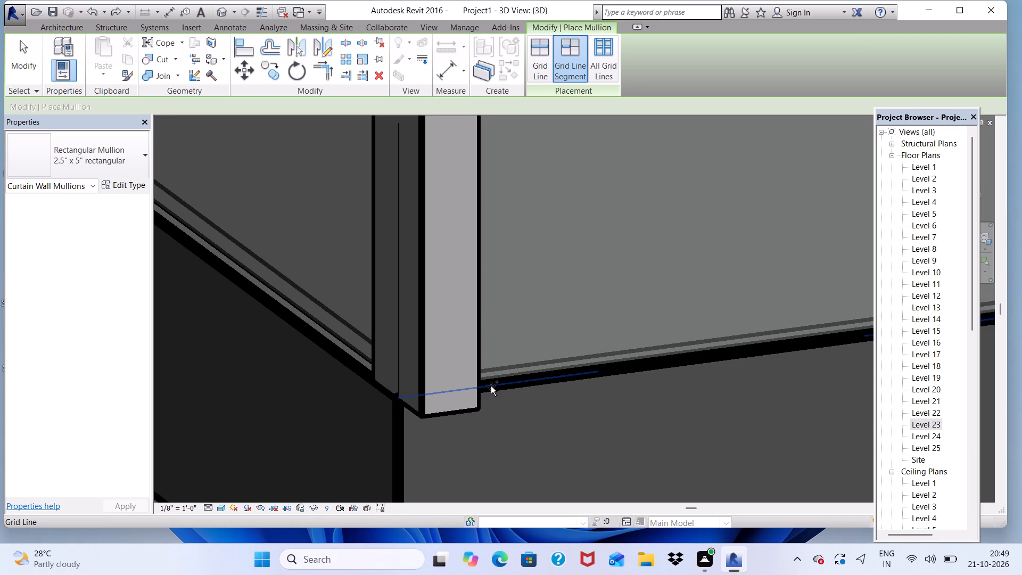
left_click(491, 385)
scroll(469, 366, "down", 20)
scroll(469, 366, "down", 4)
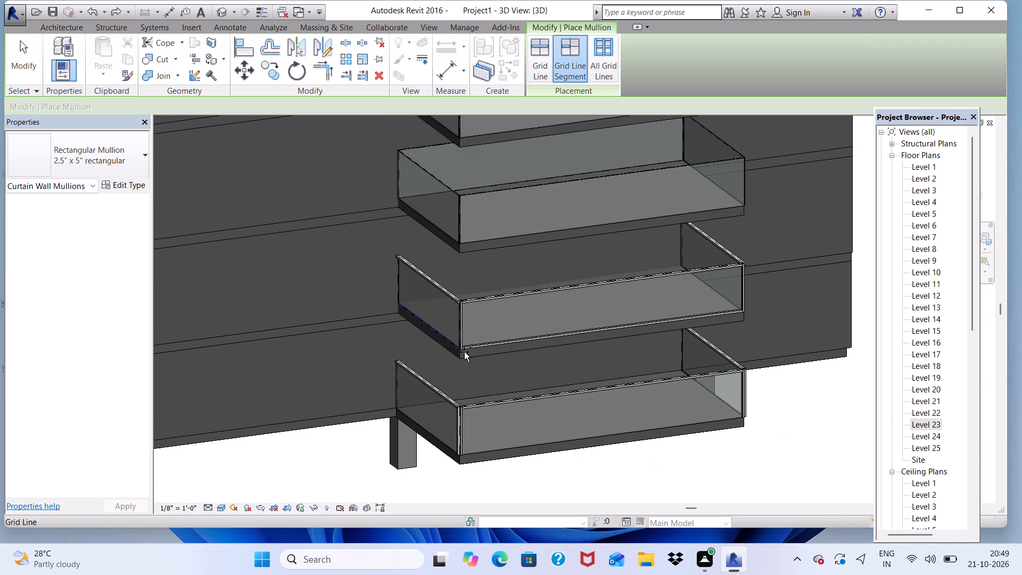
On the third-lowest balcony, place 2.5" x 5" mullions on the outer-corner verticals nearer the first stack and both adjoining top edges.
scroll(465, 324, "down", 5)
scroll(486, 175, "up", 6)
left_click(487, 175)
scroll(422, 317, "up", 4)
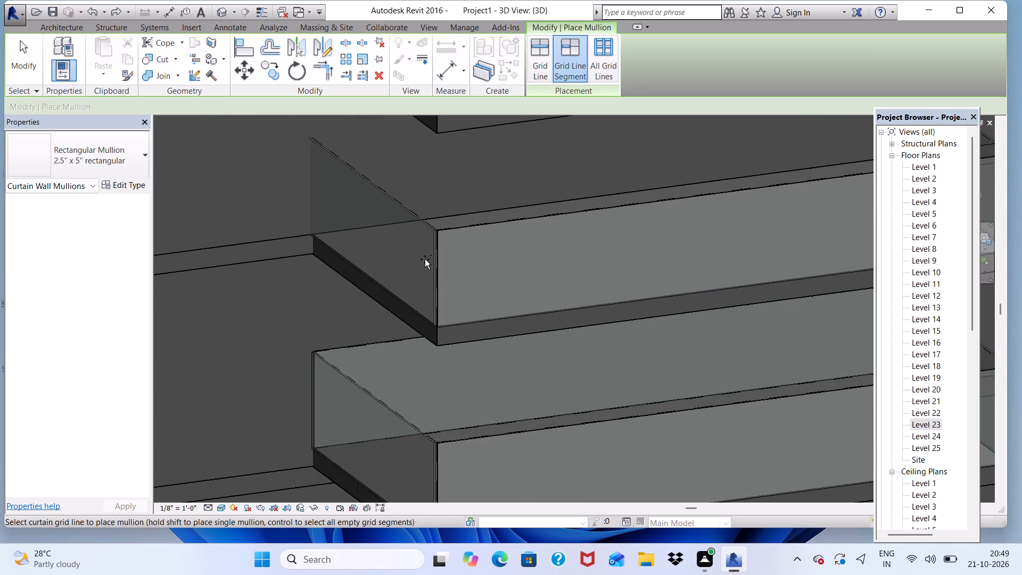
scroll(454, 421, "down", 2)
scroll(447, 465, "up", 5)
scroll(445, 436, "down", 3)
scroll(463, 446, "up", 10)
scroll(422, 429, "down", 1)
left_click(422, 429)
left_click(416, 413)
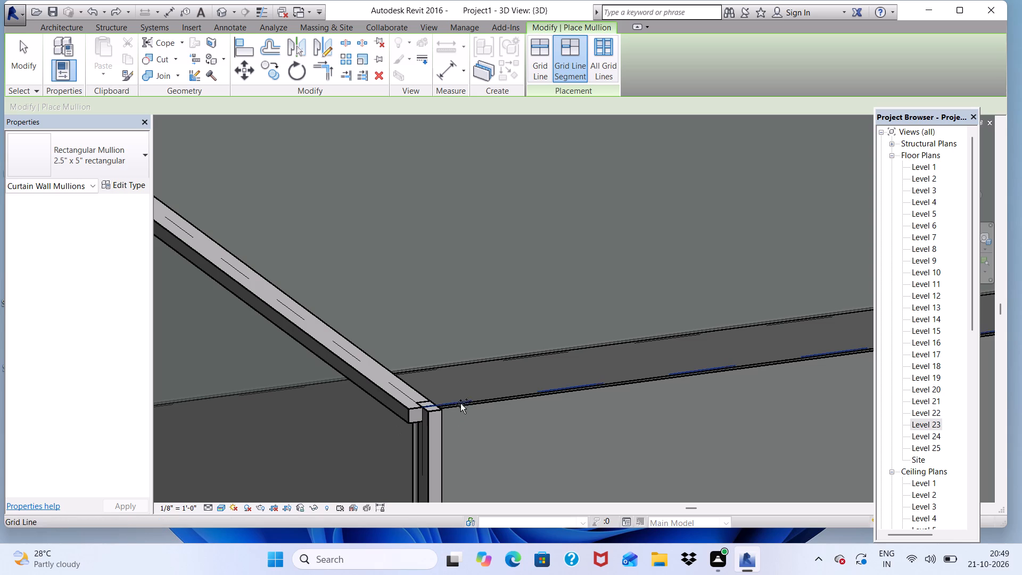
left_click(463, 400)
left_click(413, 432)
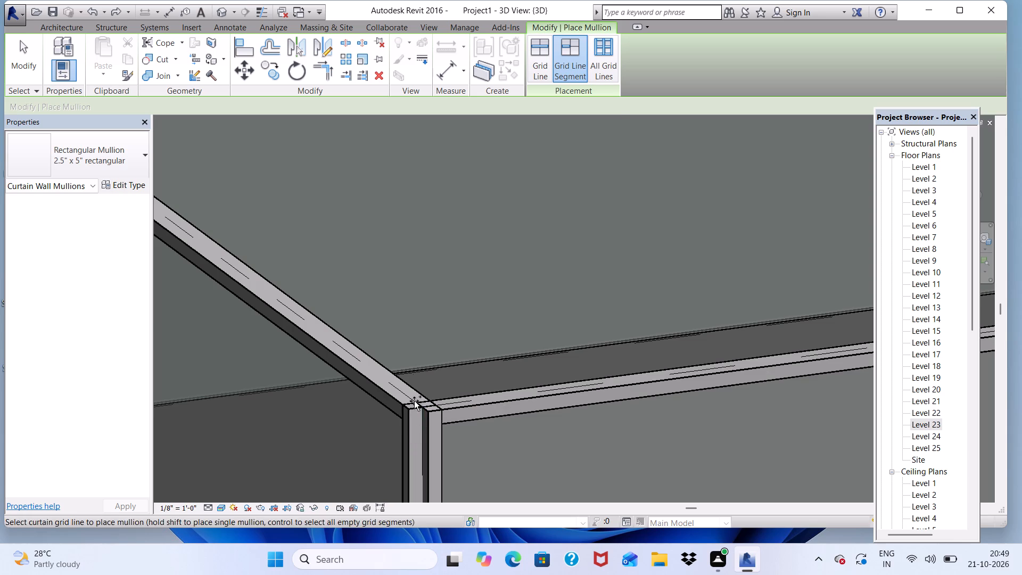
Place a 2.5" x 5" mullion on the wall-side vertical of the third-lowest balcony's short railing nearer the first stack.
scroll(413, 379, "down", 11)
scroll(364, 309, "up", 10)
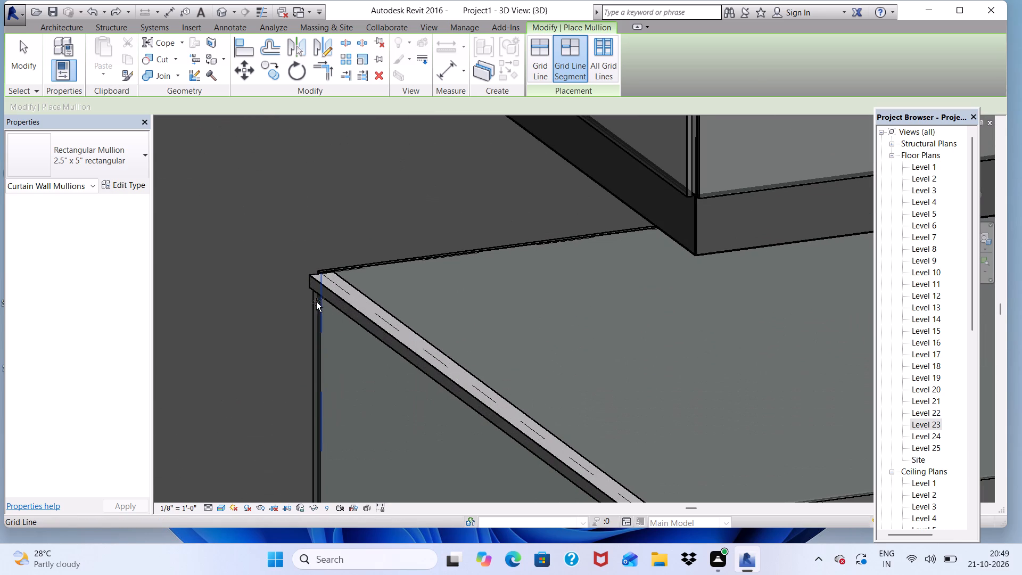
left_click(316, 302)
scroll(315, 302, "down", 11)
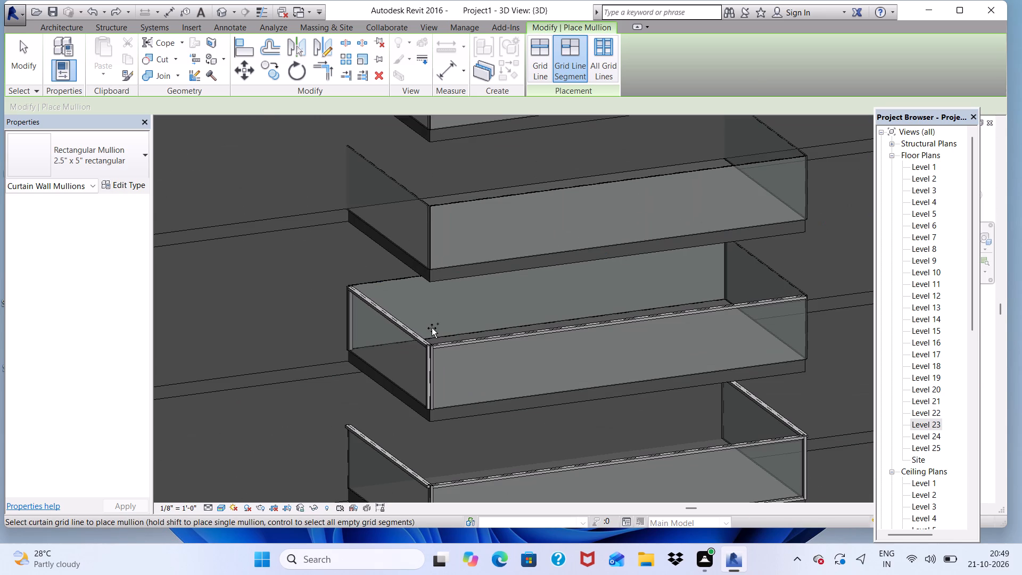
key("space")
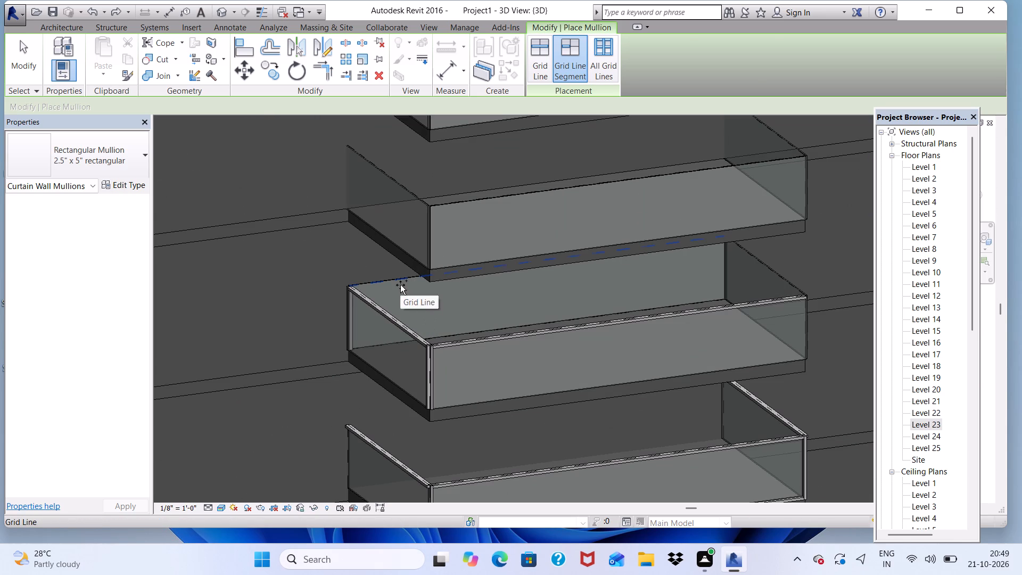
key("Escape")
key("Escape")
Delete the extra curtain wall running along the building face at the back of the third-lowest balcony.
left_click(395, 283)
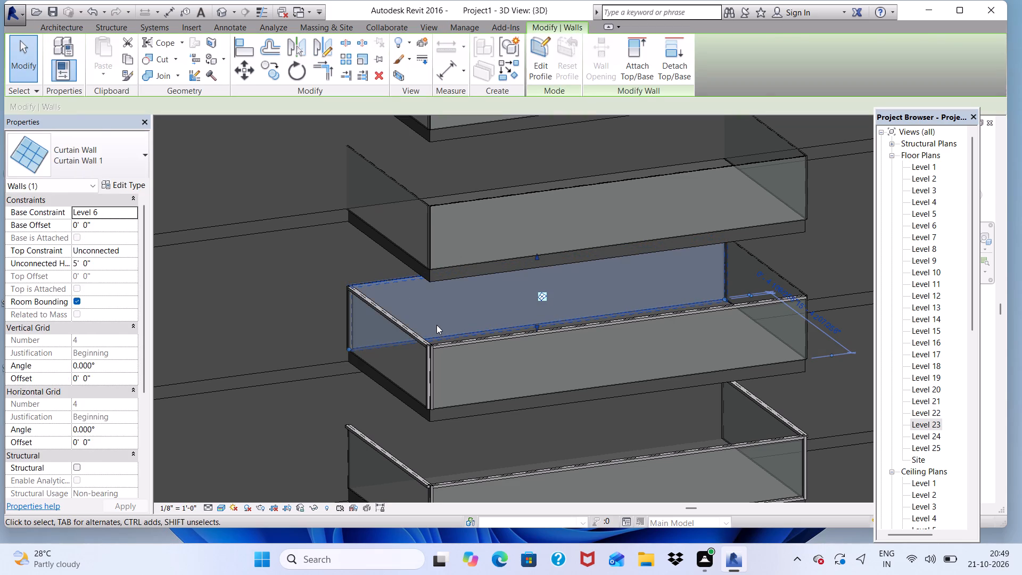
key("Delete")
scroll(476, 358, "down", 4)
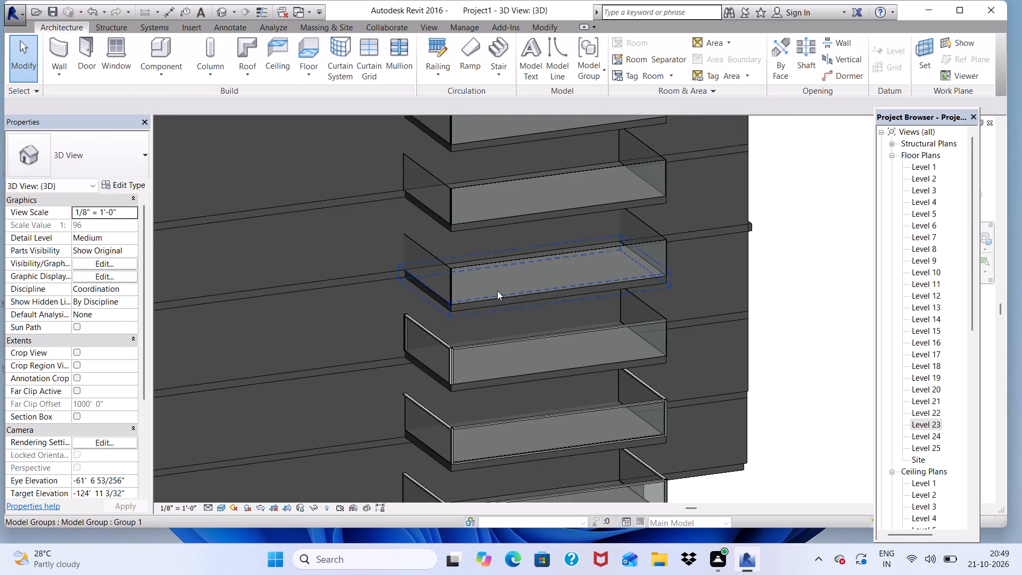
On the adjacent stack's third-lowest balcony, place 2.5" x 5" mullions on the outer-corner verticals and short railing's top edge farther from the first stack.
scroll(470, 289, "up", 5)
scroll(431, 387, "down", 2)
scroll(427, 443, "up", 4)
scroll(339, 366, "down", 8)
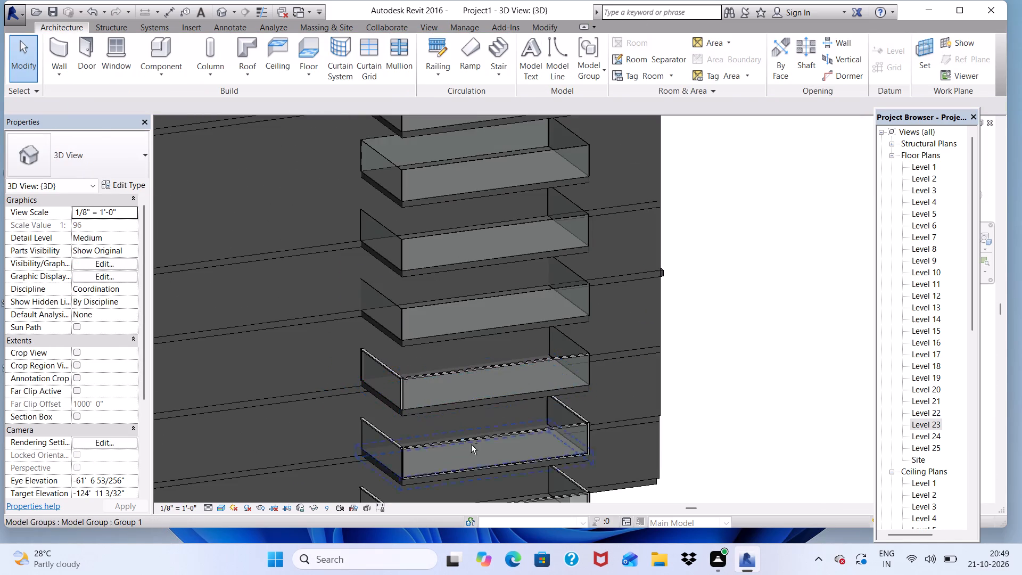
middle_click_drag(472, 446, 308, 421, "shift")
scroll(426, 382, "up", 1)
scroll(425, 338, "down", 5)
scroll(418, 471, "up", 5)
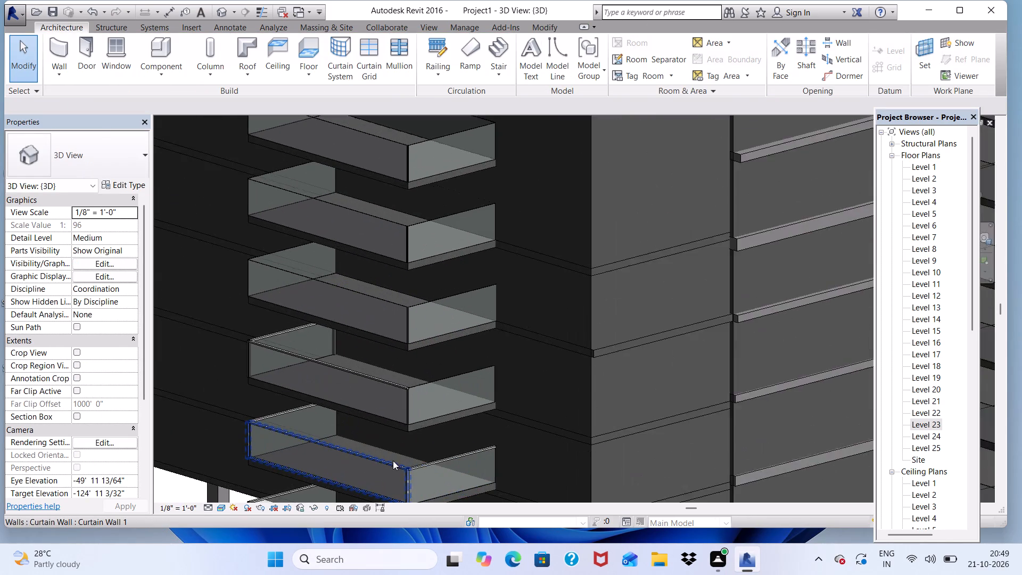
scroll(391, 457, "up", 3)
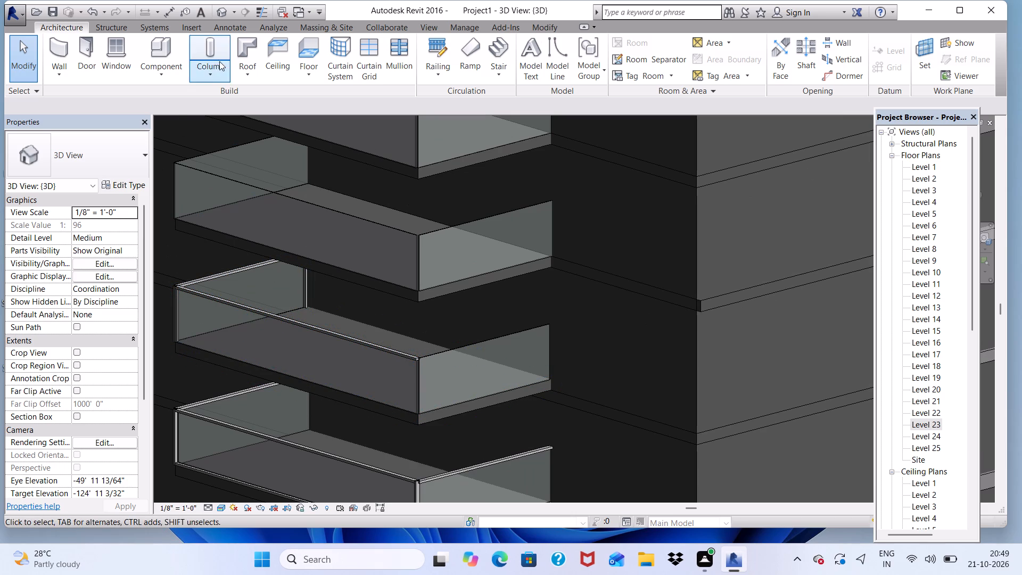
left_click(402, 54)
scroll(451, 420, "up", 3)
scroll(411, 337, "up", 8)
left_click(395, 332)
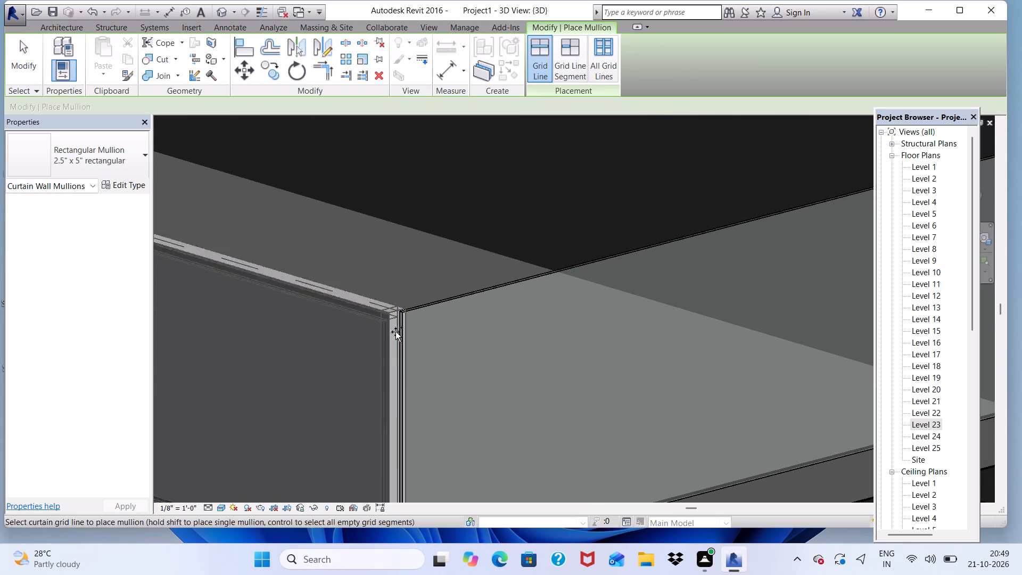
left_click(405, 322)
left_click(408, 313)
scroll(410, 306, "down", 6)
scroll(490, 251, "down", 2)
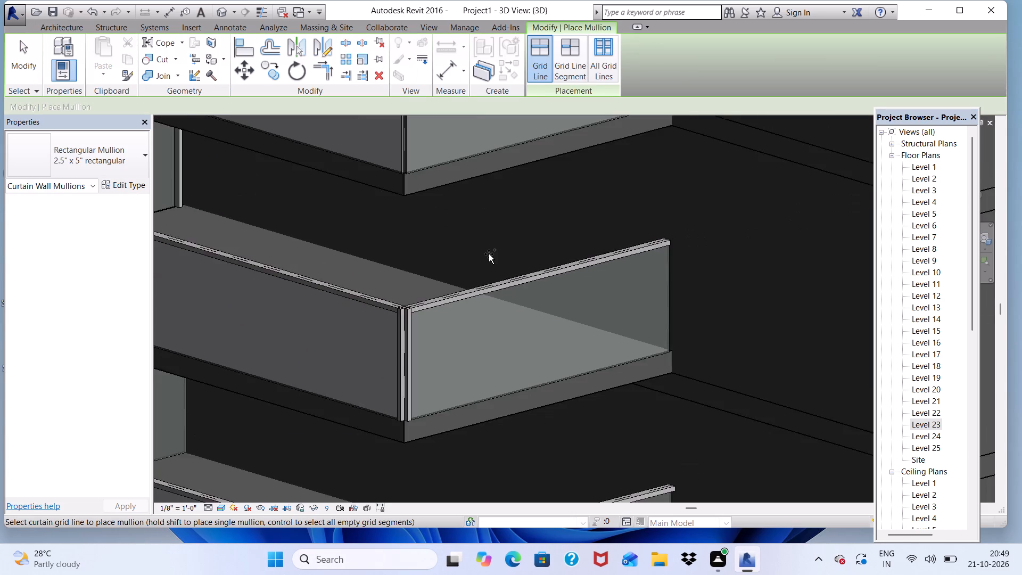
On the fourth-lowest balcony, place 2.5" x 5" mullions on the outer-corner verticals away from the first stack and both adjoining top edges.
scroll(489, 254, "down", 3)
scroll(455, 170, "up", 9)
scroll(441, 160, "down", 2)
scroll(444, 158, "up", 4)
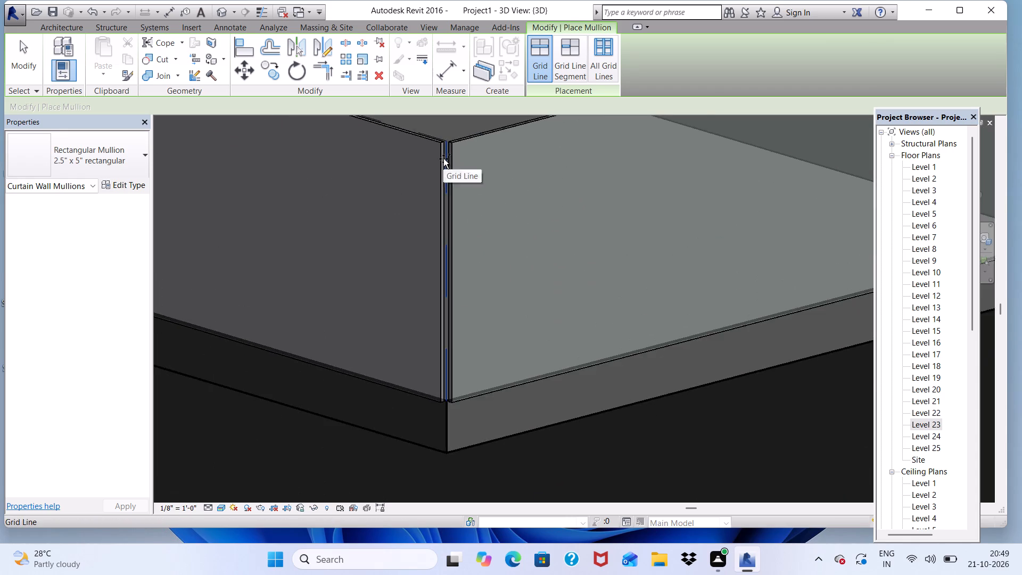
scroll(443, 159, "up", 1)
left_click(443, 159)
left_click(451, 159)
left_click(470, 134)
scroll(487, 171, "down", 6)
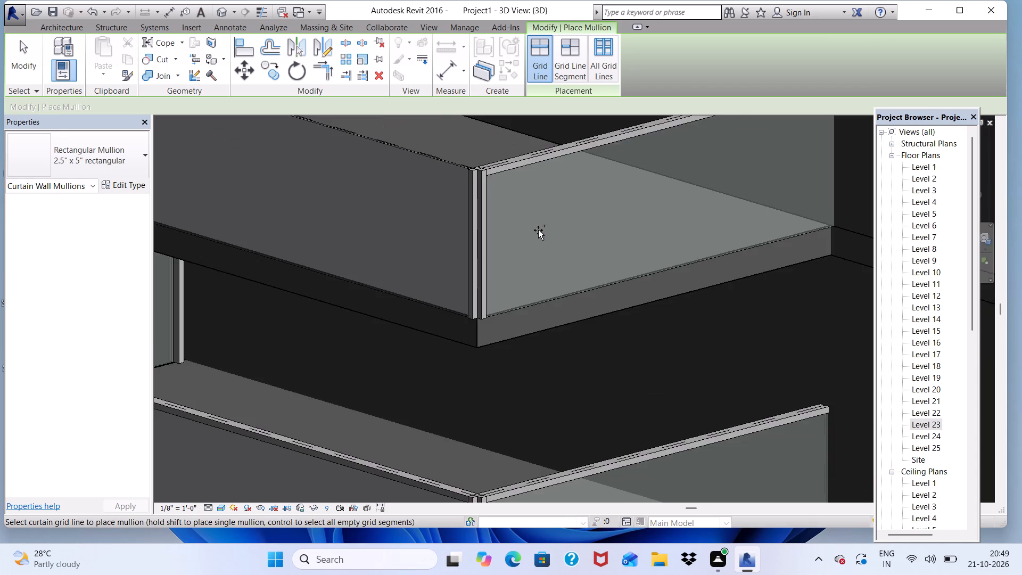
scroll(538, 230, "down", 4)
scroll(454, 200, "up", 5)
left_click(468, 176)
scroll(482, 197, "down", 8)
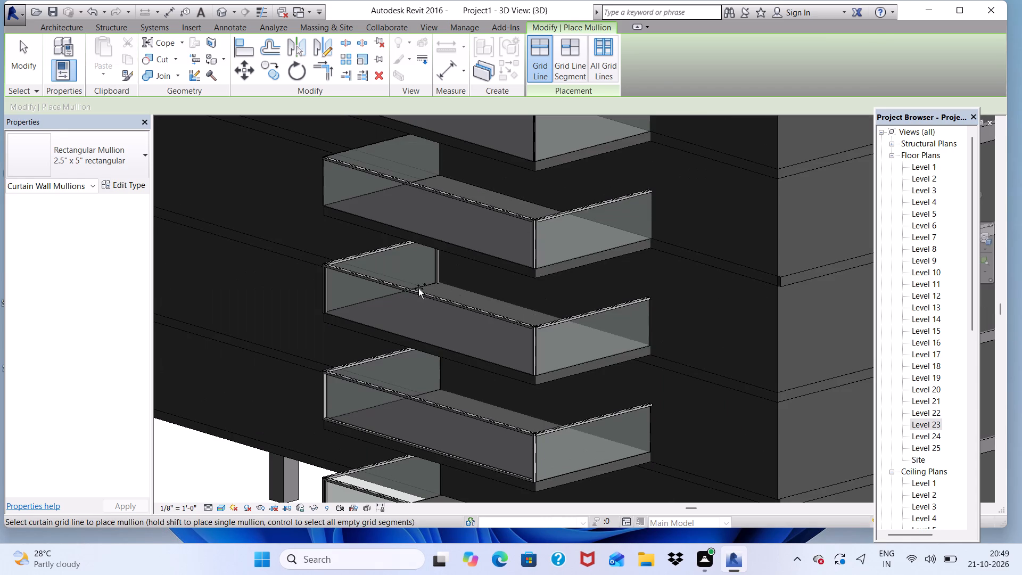
Place 2.5" x 5" mullions on the wall-side verticals of the first stack's four lowest short railings facing the adjacent stack.
scroll(641, 341, "up", 2)
scroll(559, 269, "up", 1)
scroll(655, 295, "down", 8)
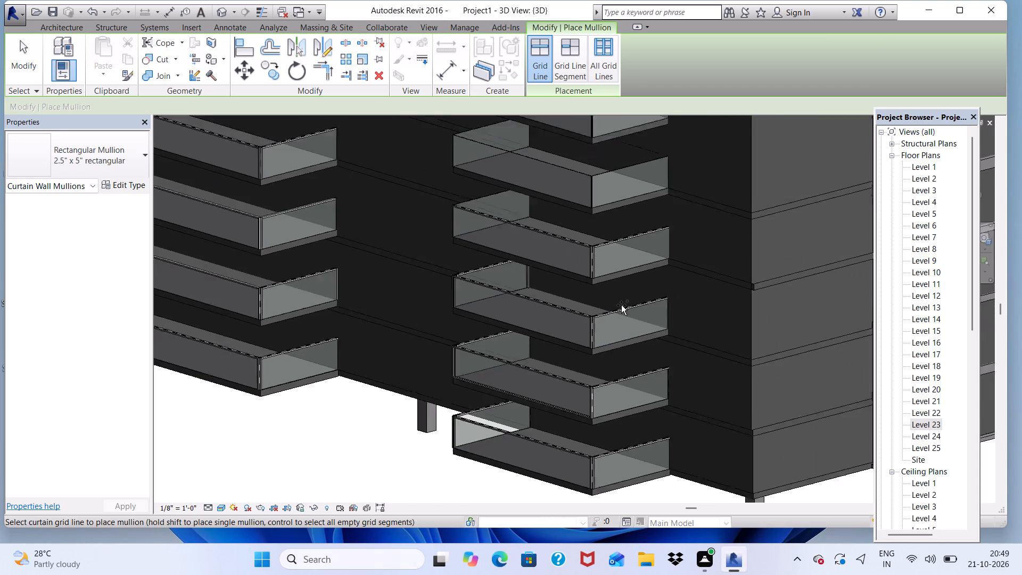
scroll(621, 305, "down", 2)
scroll(428, 183, "up", 5)
scroll(481, 265, "up", 3)
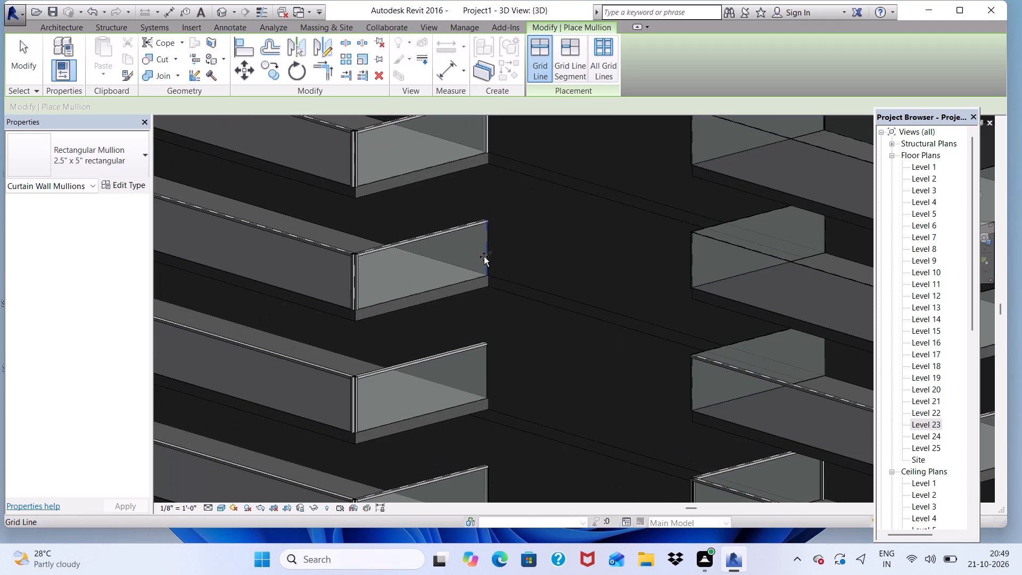
left_click(485, 256)
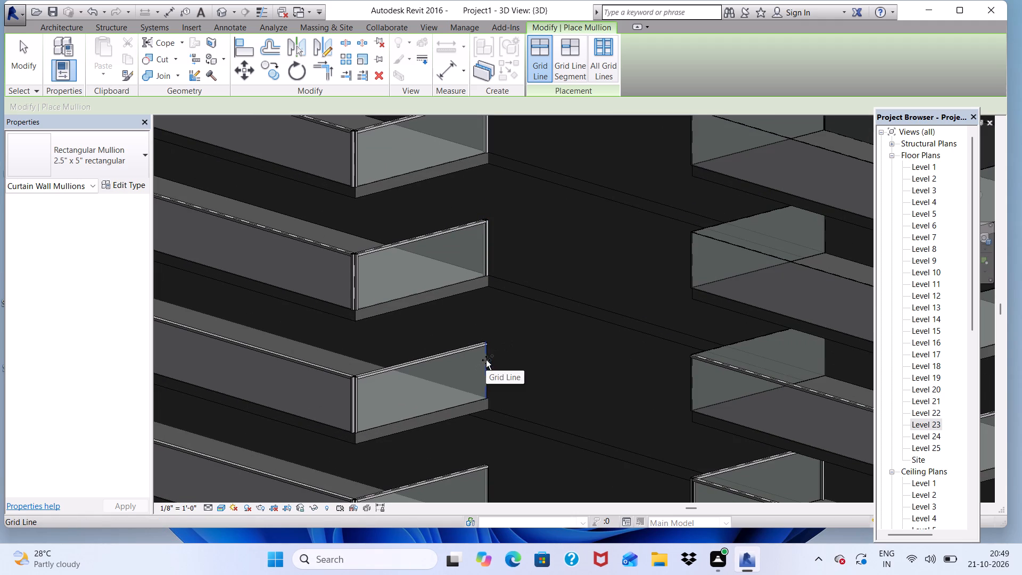
left_click(486, 360)
scroll(481, 291, "down", 4)
scroll(489, 414, "up", 7)
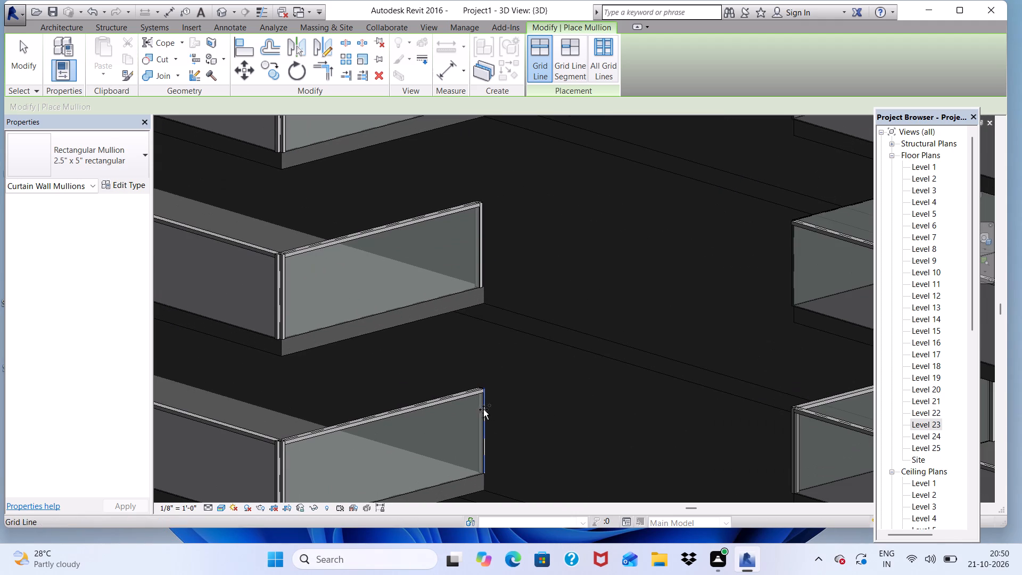
left_click(484, 409)
scroll(464, 321, "down", 6)
scroll(467, 455, "up", 8)
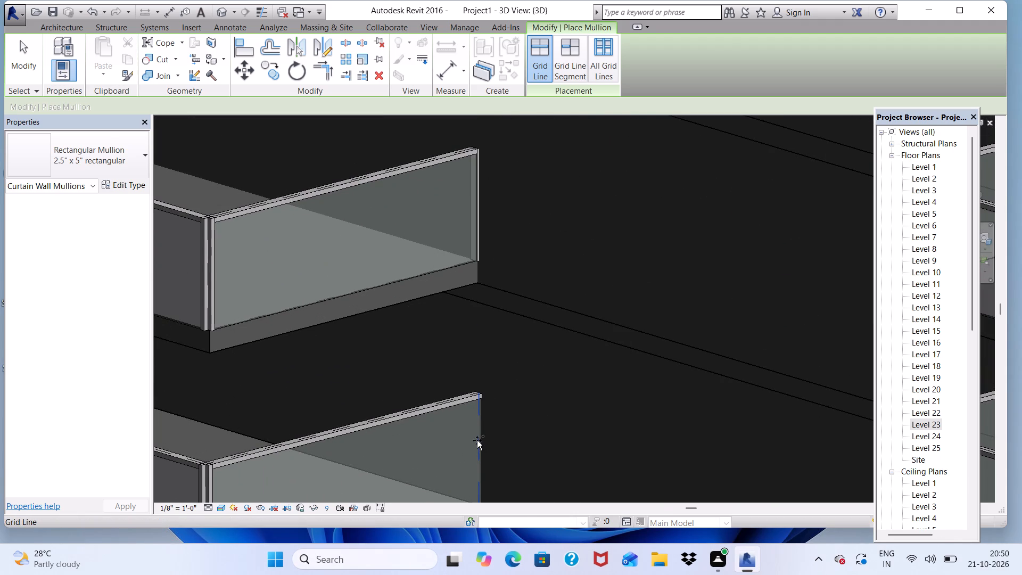
left_click(480, 435)
scroll(459, 376, "down", 10)
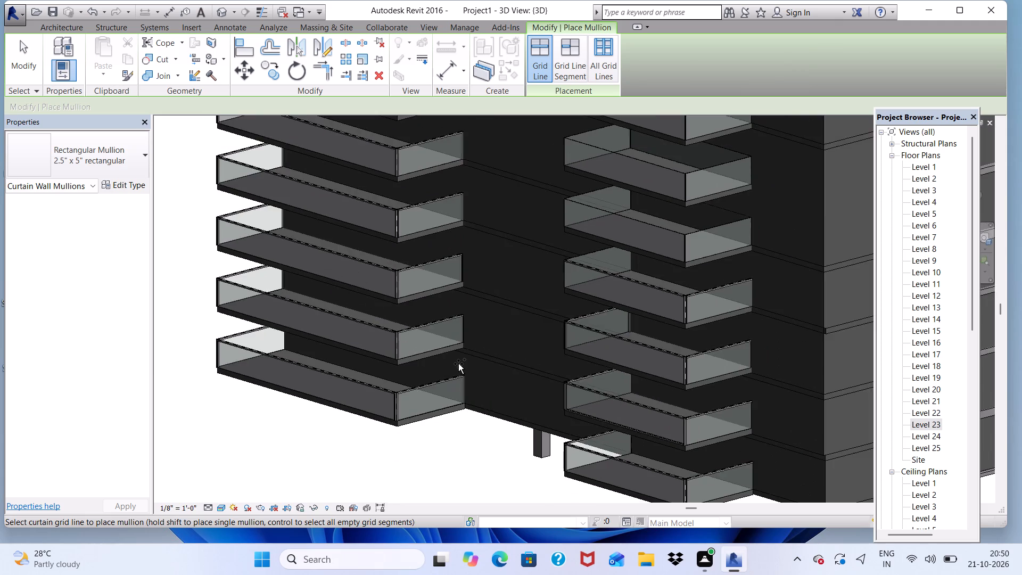
On the adjacent stack's topmost balcony, place 2.5" x 5" mullions on the short railing's top edge and outer-corner verticals farther from the first stack.
scroll(458, 364, "down", 14)
scroll(438, 317, "up", 5)
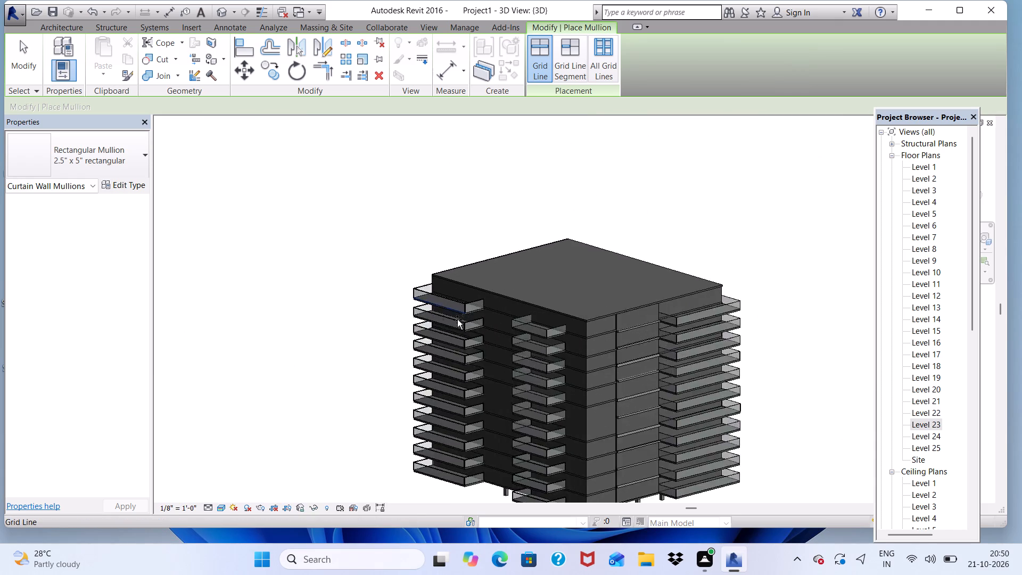
scroll(457, 319, "up", 16)
scroll(567, 266, "down", 4)
scroll(596, 391, "down", 4)
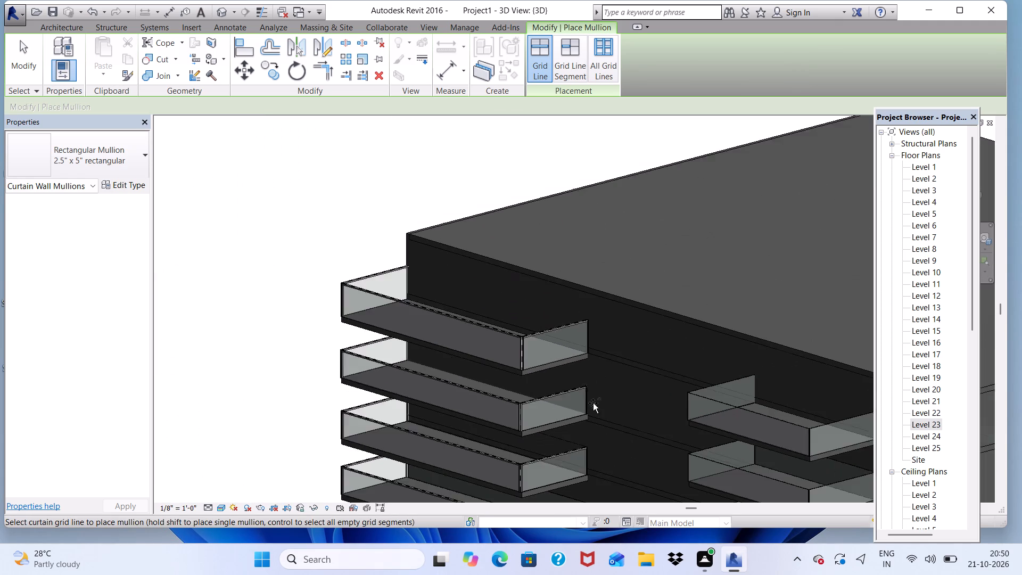
scroll(593, 403, "down", 4)
scroll(540, 450, "up", 2)
scroll(569, 385, "down", 4)
scroll(682, 419, "up", 6)
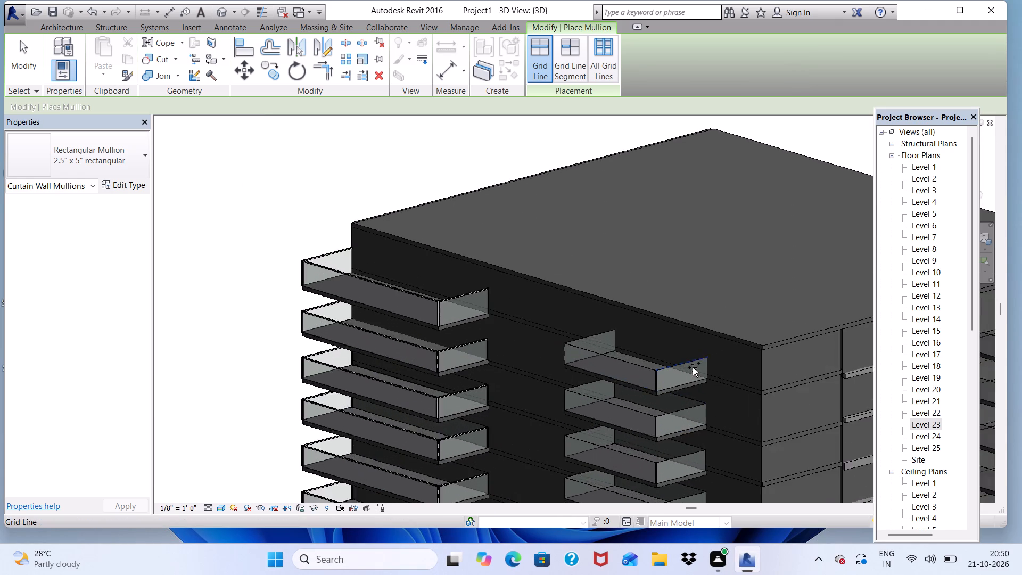
scroll(693, 367, "up", 11)
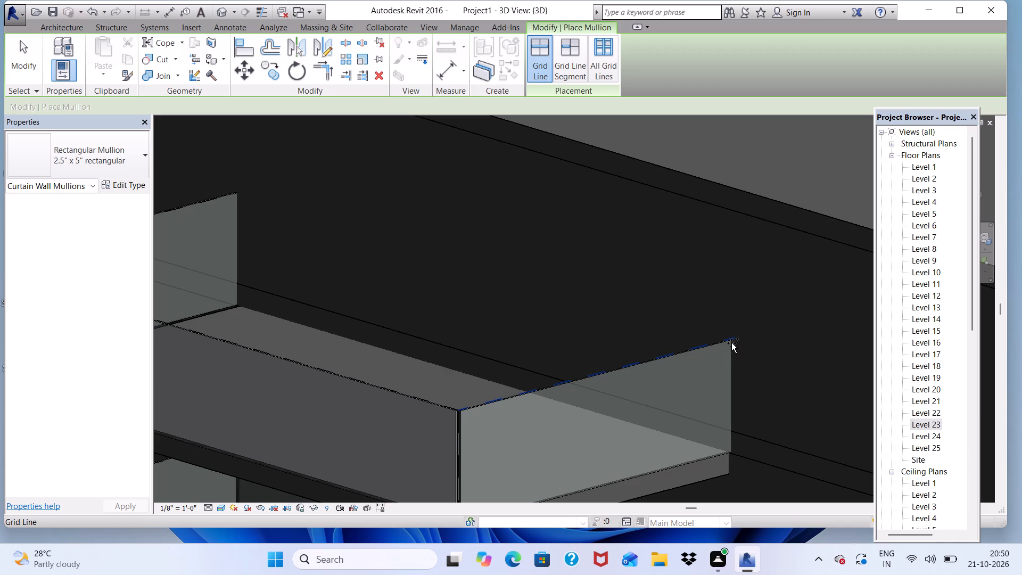
left_click(731, 343)
scroll(722, 328, "down", 5)
scroll(599, 425, "up", 5)
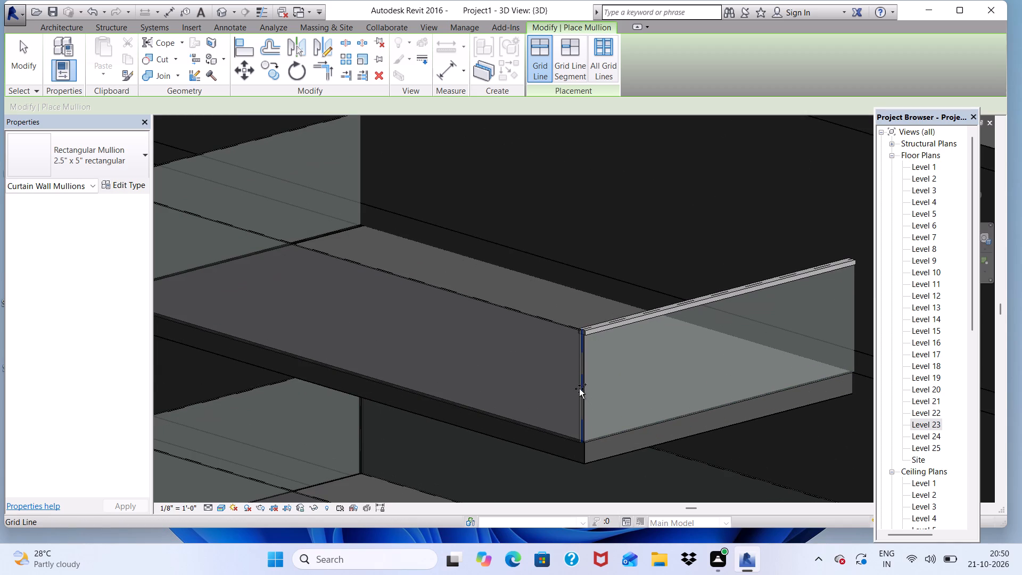
left_click(579, 389)
left_click(584, 358)
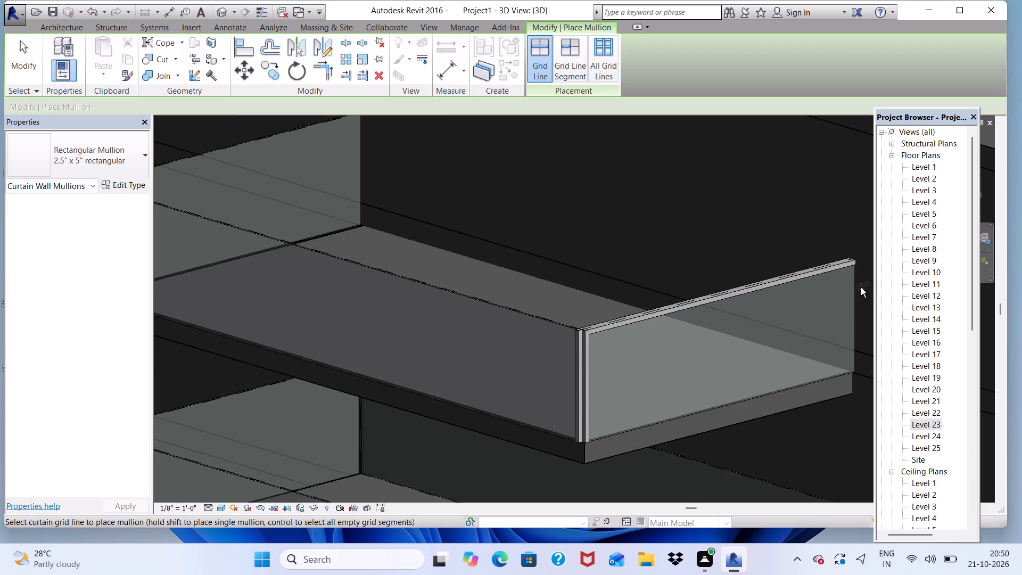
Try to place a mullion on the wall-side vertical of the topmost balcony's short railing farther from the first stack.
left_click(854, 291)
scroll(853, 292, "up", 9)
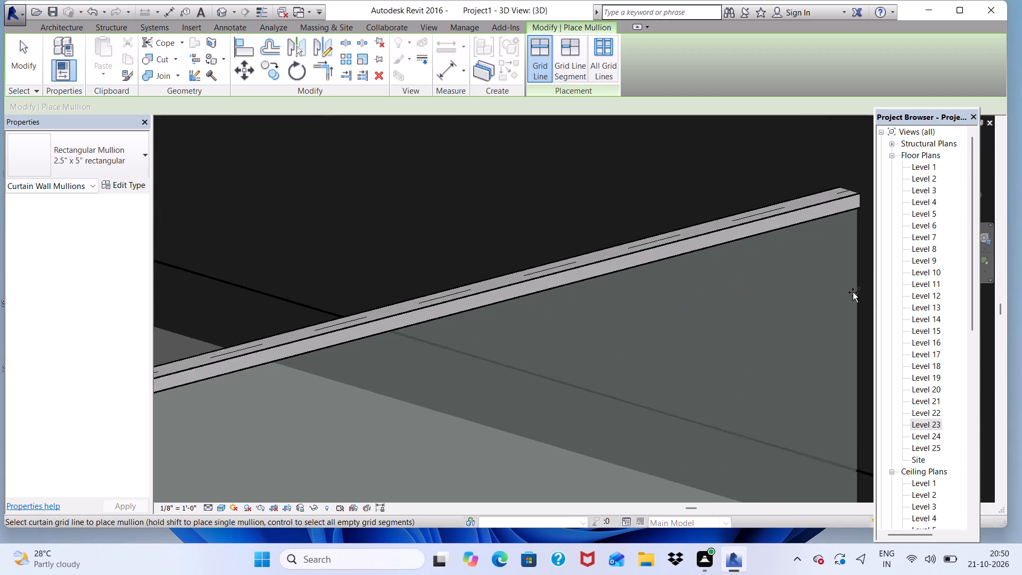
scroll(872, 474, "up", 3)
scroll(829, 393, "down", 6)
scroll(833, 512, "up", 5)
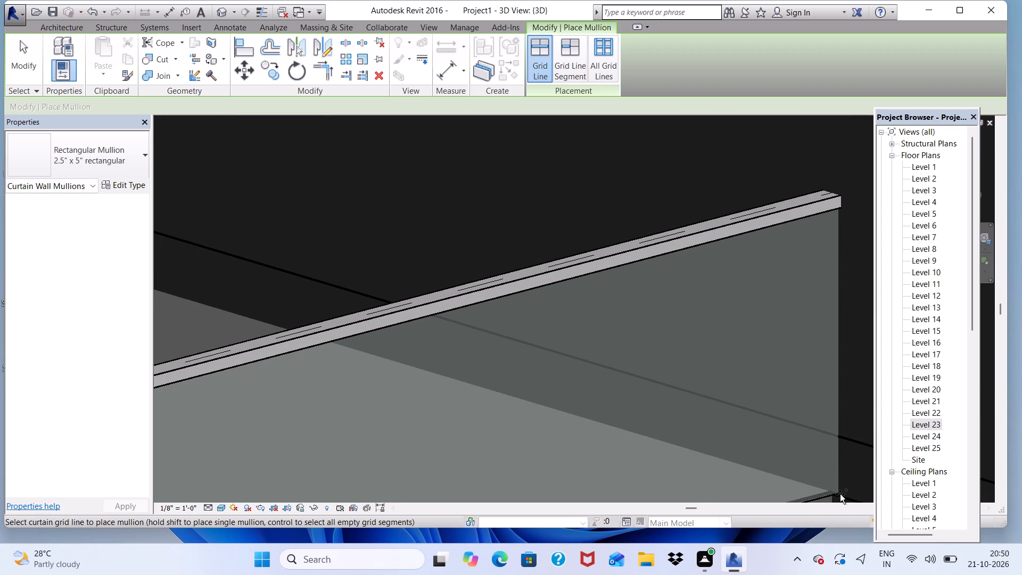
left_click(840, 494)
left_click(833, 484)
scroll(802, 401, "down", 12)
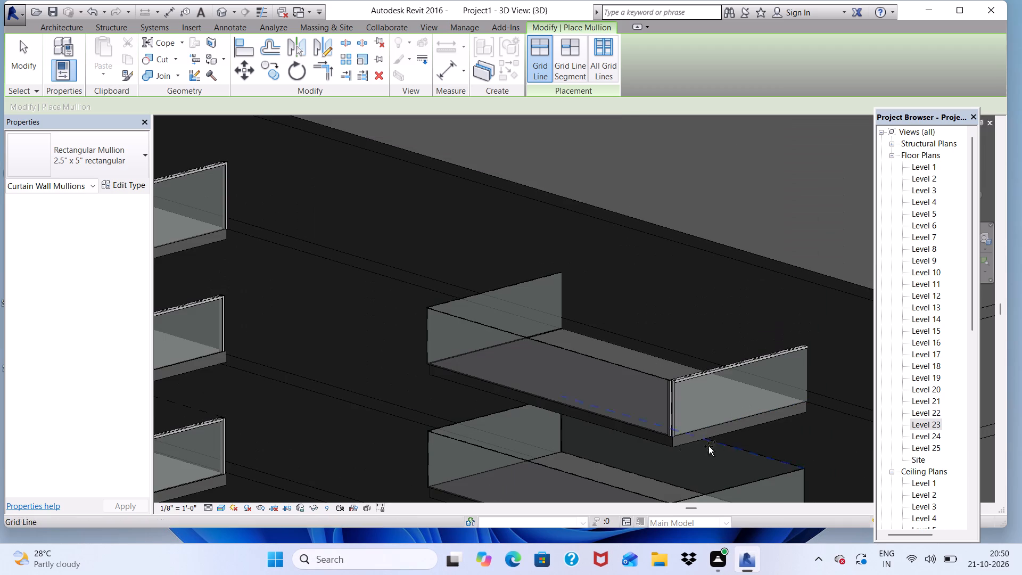
On the topmost balcony, place 2.5" x 5" mullions on the long railing's top edge and the nearer short railing's top edge and outer-corner verticals.
left_click(601, 361)
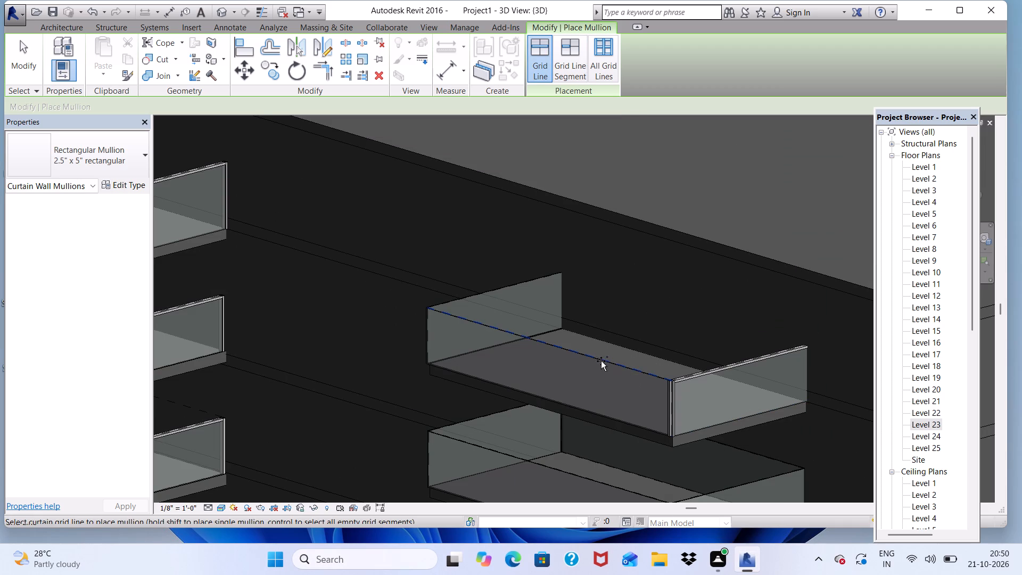
scroll(400, 328, "up", 3)
middle_click_drag(416, 341, 422, 346, "shift")
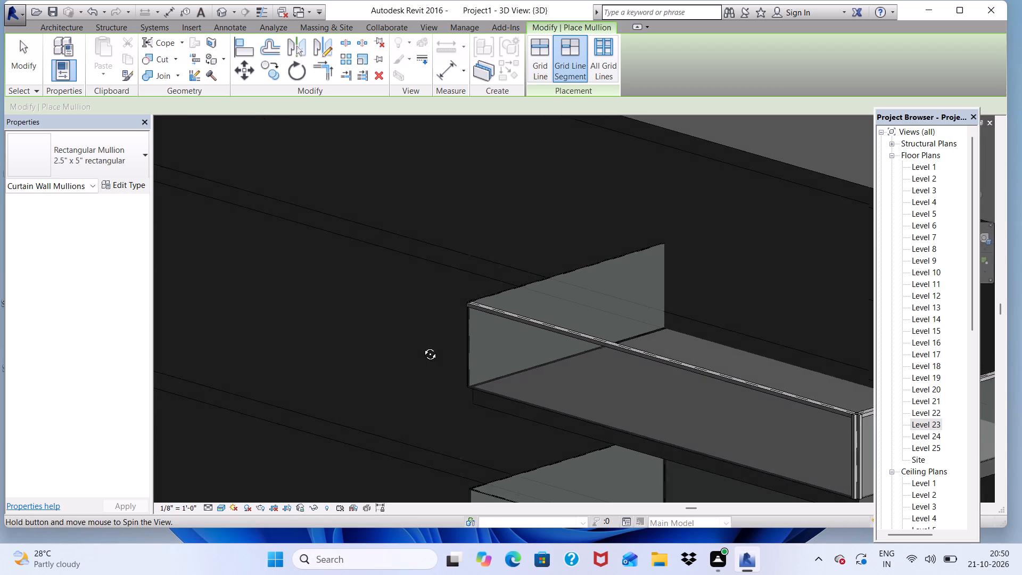
middle_click_drag(422, 346, 506, 350, "shift")
scroll(696, 267, "up", 9)
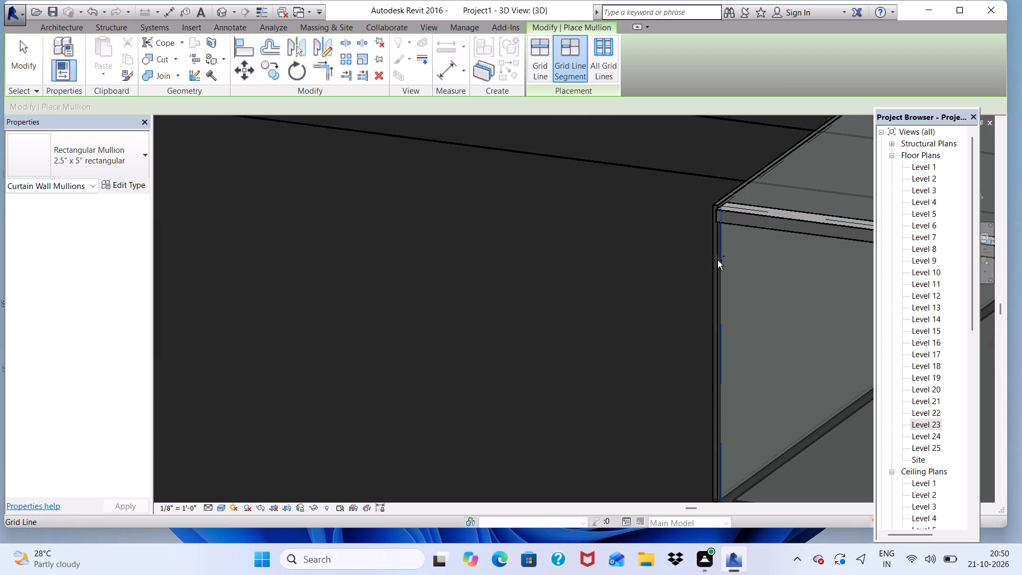
left_click(718, 260)
left_click(713, 206)
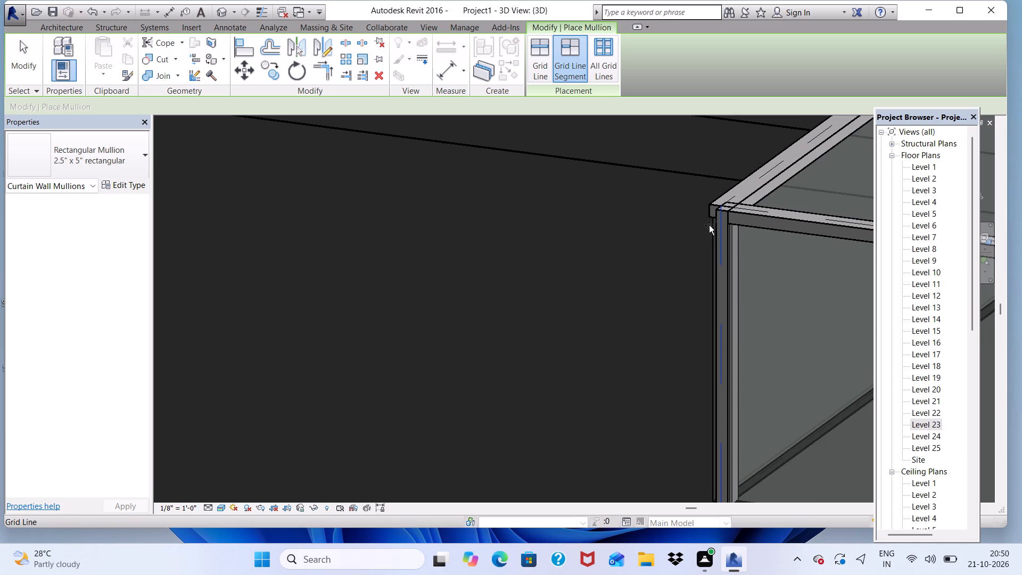
left_click(714, 226)
scroll(640, 253, "down", 11)
scroll(665, 416, "up", 5)
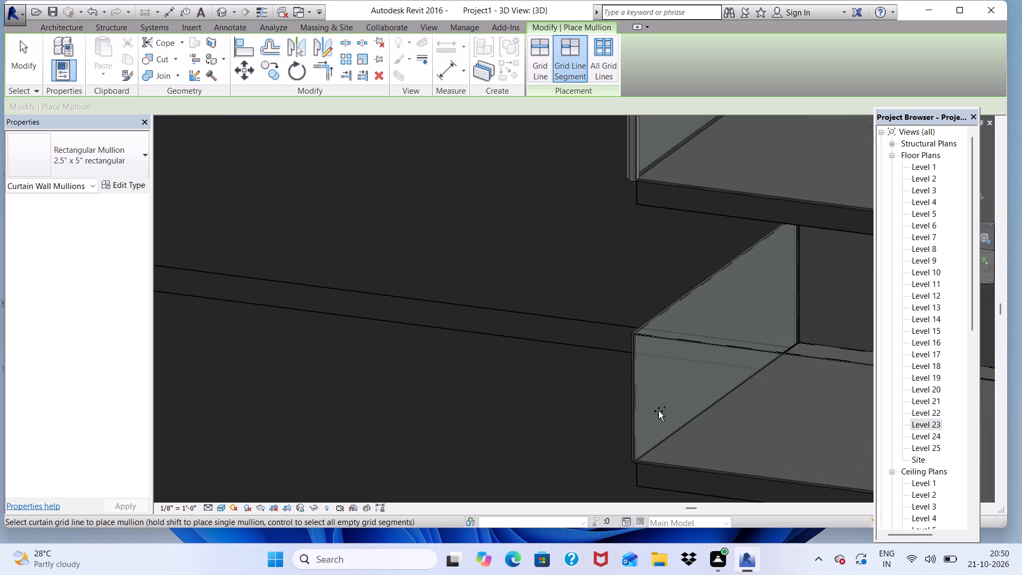
On the second-highest balcony, place 2.5" x 5" mullions on the outer-corner verticals nearer the first stack and both adjoining top edges.
scroll(621, 335, "up", 9)
left_click(644, 332)
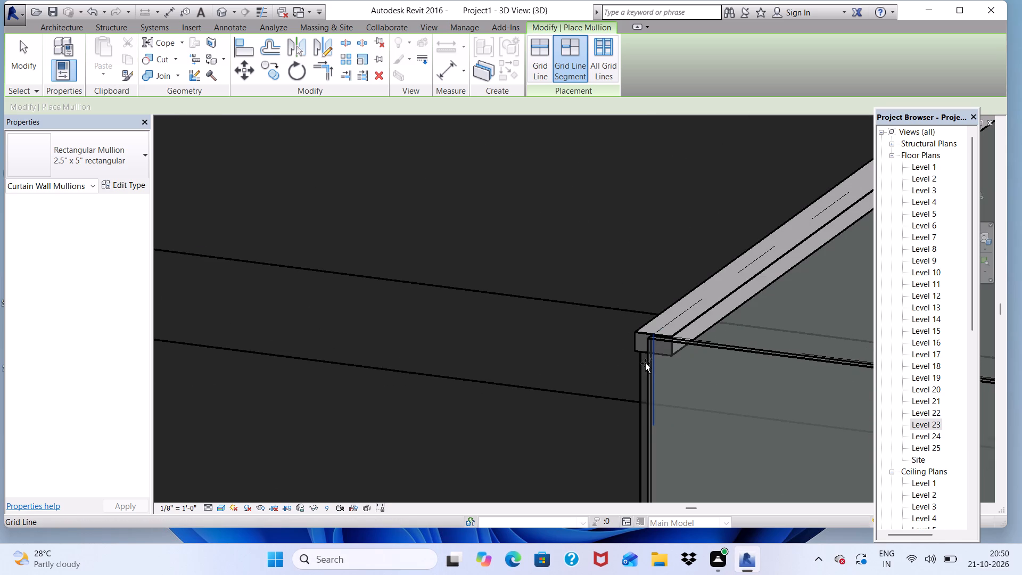
left_click(645, 364)
left_click(642, 367)
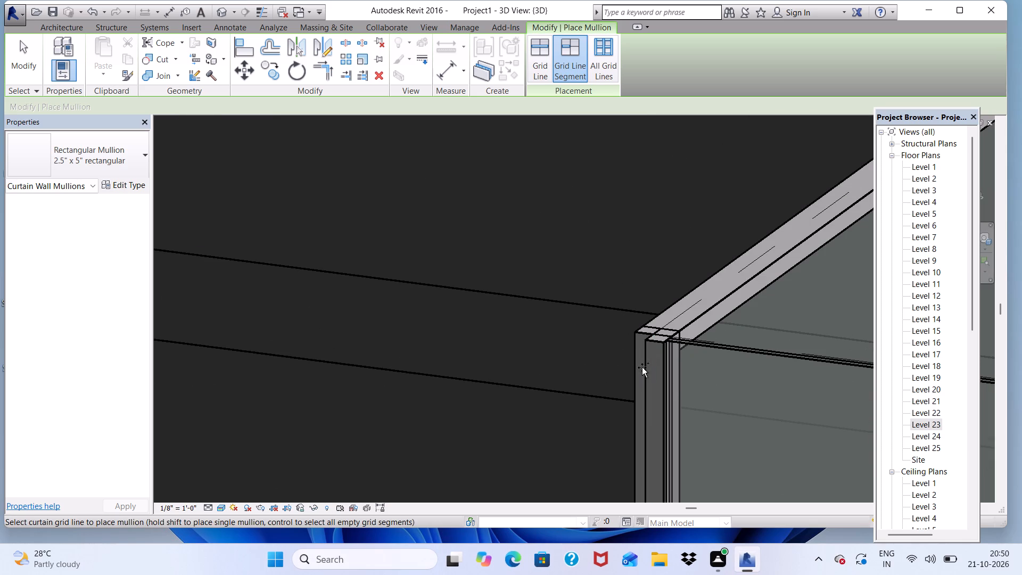
scroll(611, 361, "down", 4)
left_click(678, 351)
scroll(632, 365, "down", 5)
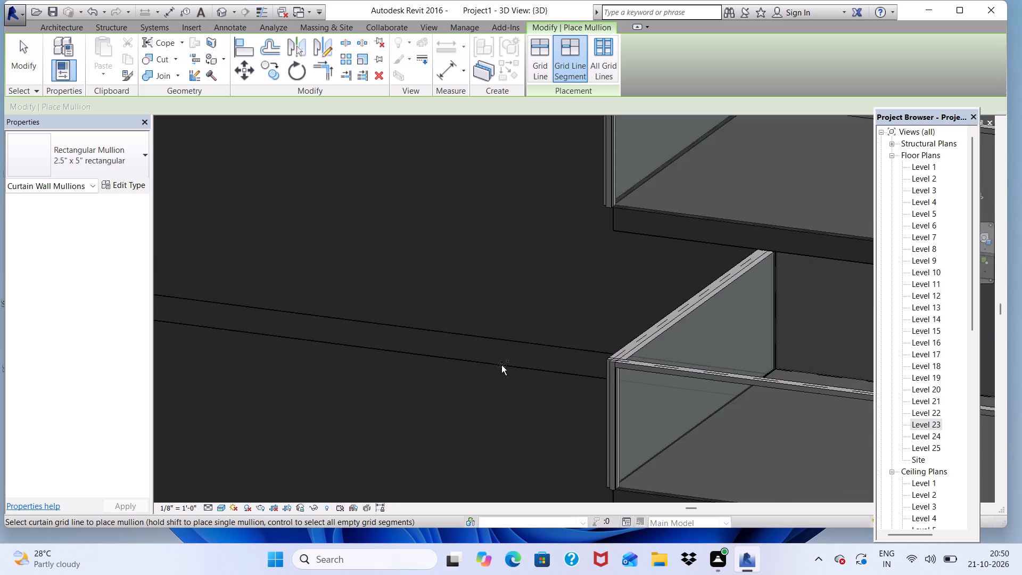
On the second-highest balcony, place 2.5" x 5" mullions on the outer-corner verticals and short railing's top edge farther from the first stack.
scroll(501, 365, "down", 4)
scroll(633, 362, "down", 5)
scroll(518, 380, "up", 1)
scroll(472, 379, "down", 3)
scroll(725, 400, "up", 4)
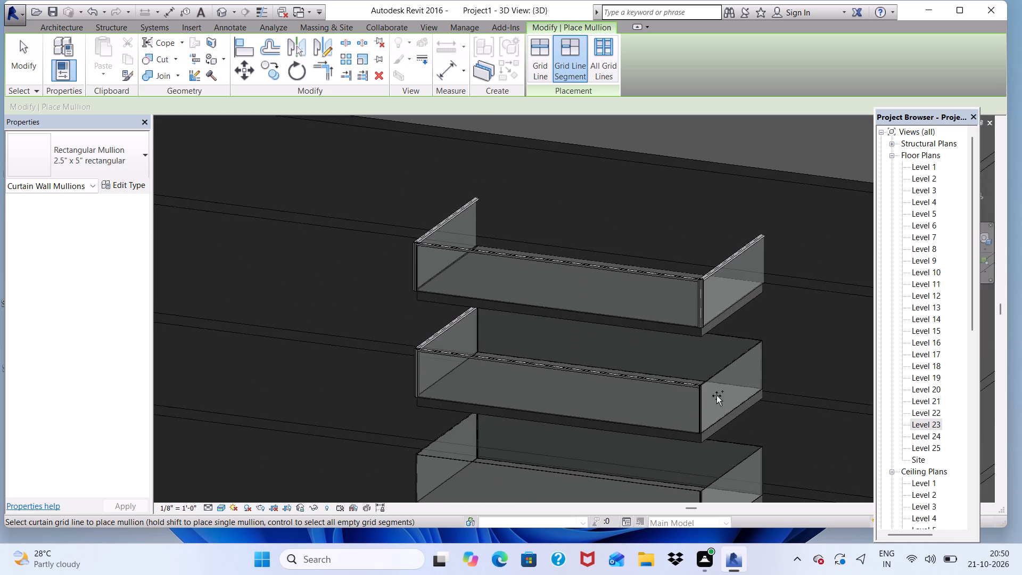
scroll(706, 401, "up", 19)
left_click(677, 360)
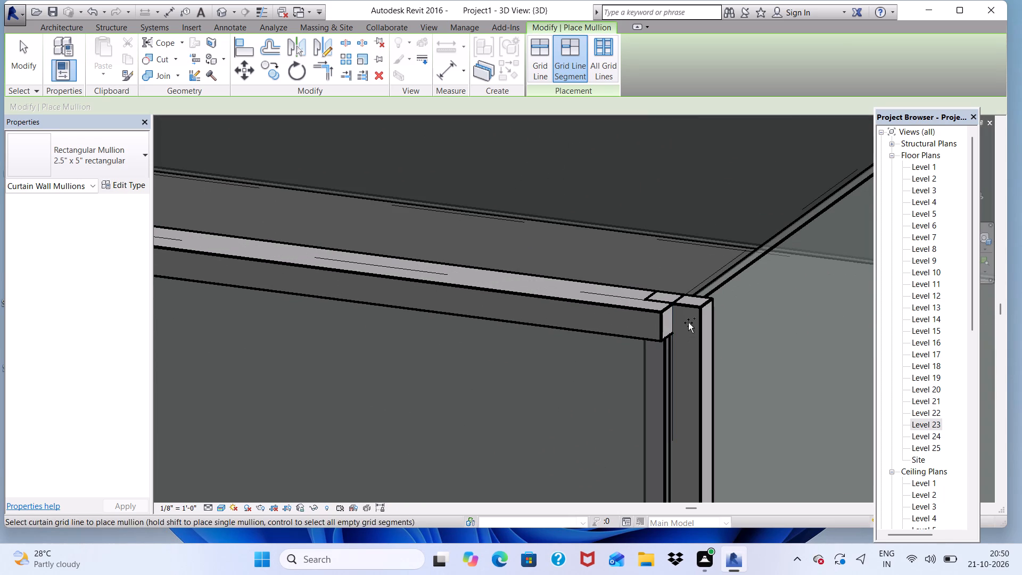
left_click(663, 343)
left_click(727, 277)
scroll(719, 272, "down", 3)
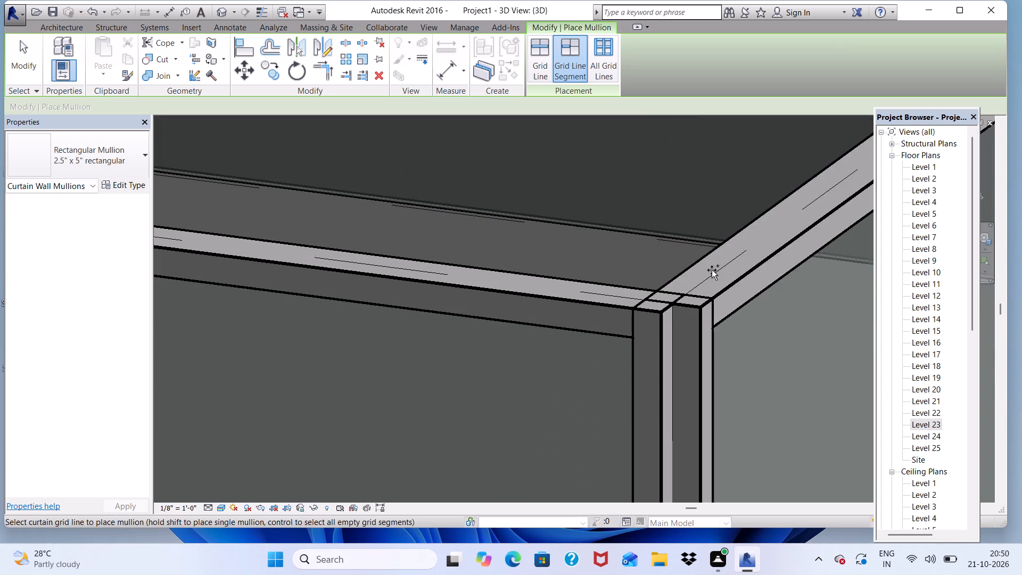
scroll(712, 270, "down", 14)
scroll(676, 309, "down", 3)
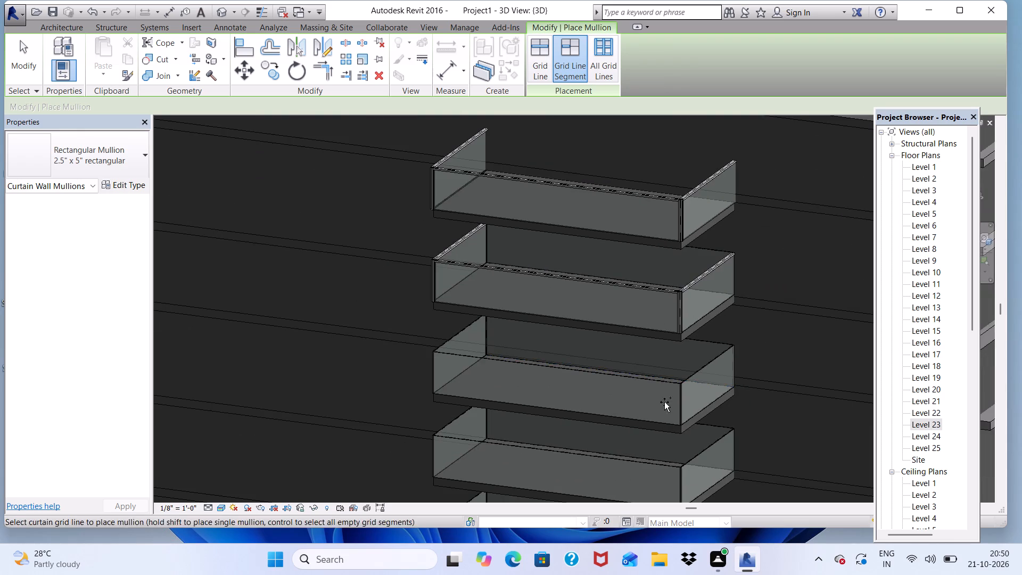
On the third-highest balcony, place 2.5" x 5" mullions on the outer-corner verticals farther from the first stack and both adjoining top edges.
scroll(679, 389, "up", 9)
left_click(680, 385)
left_click(687, 375)
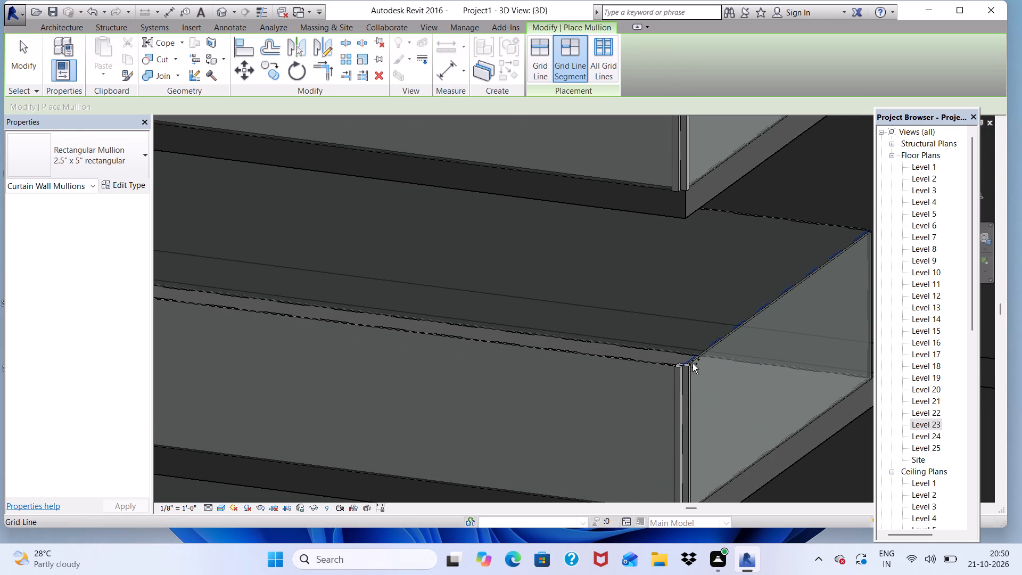
left_click(697, 359)
left_click(671, 367)
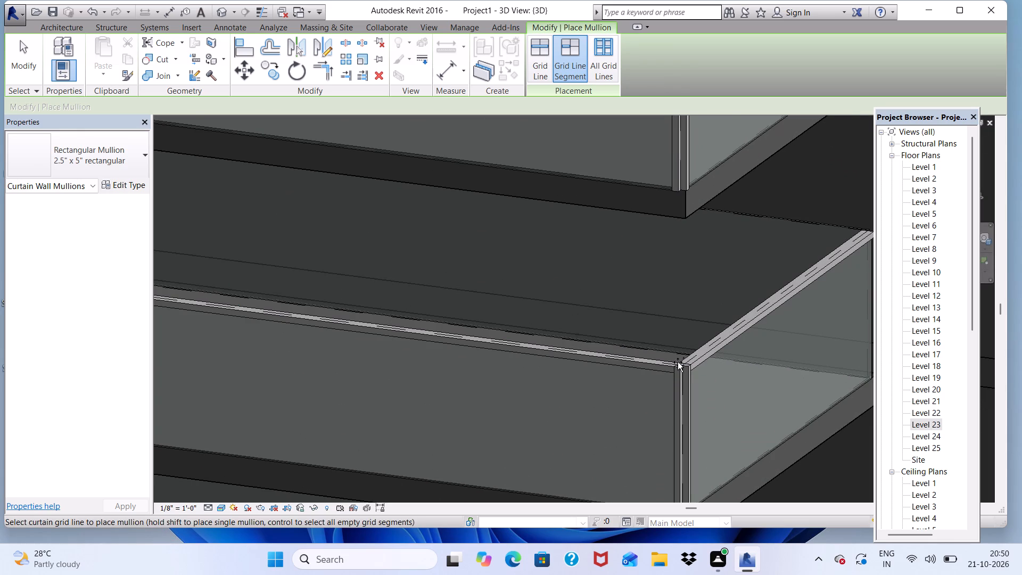
On the third-highest balcony's end nearer the first stack, place 2.5" x 5" mullions on the long railing's outer-corner vertical and short railing's bottom edge.
scroll(678, 362, "down", 5)
scroll(235, 323, "up", 5)
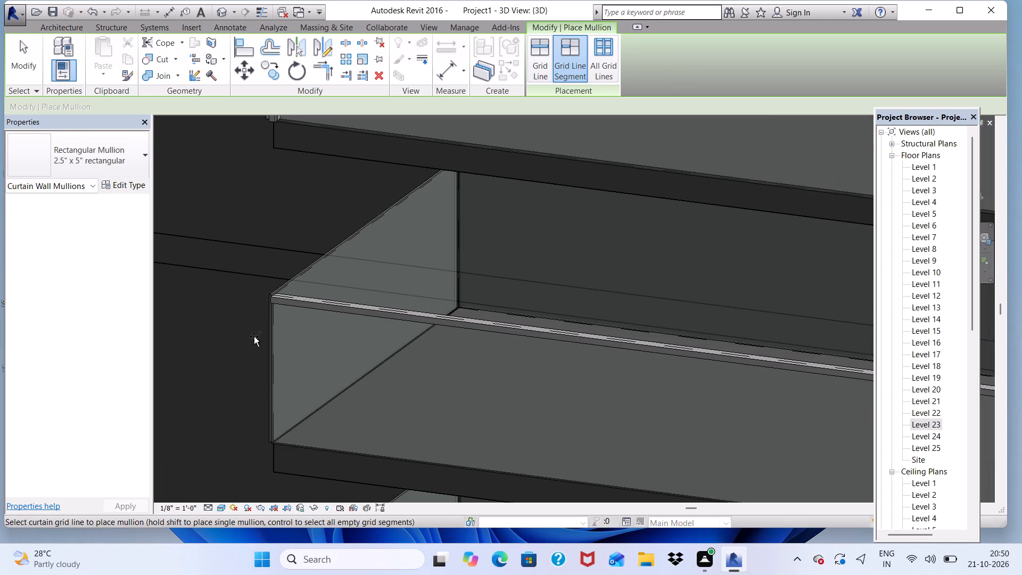
middle_click_drag(258, 341, 308, 346, "shift")
scroll(453, 195, "up", 5)
scroll(516, 150, "down", 3)
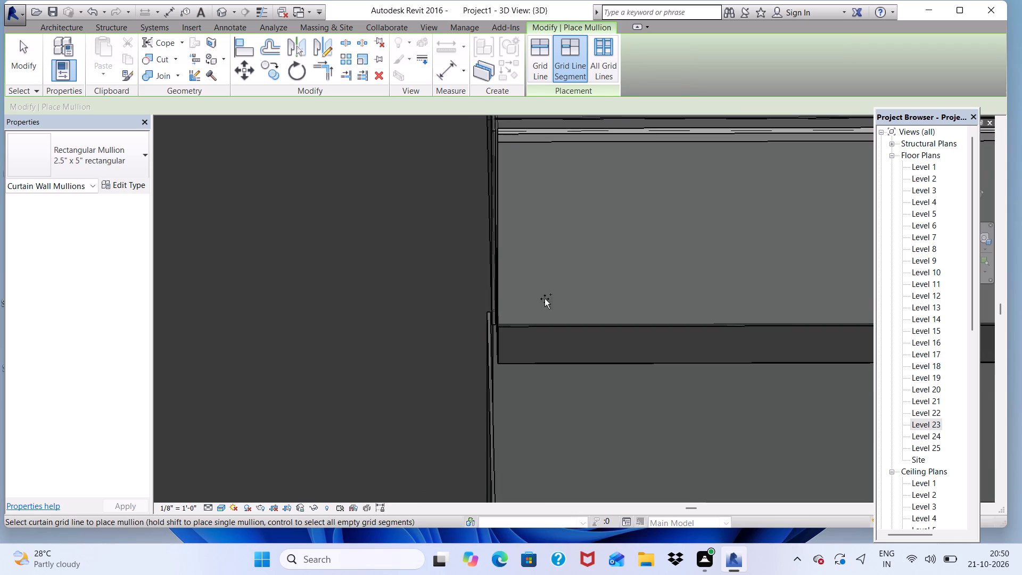
scroll(545, 299, "down", 3)
scroll(501, 184, "up", 19)
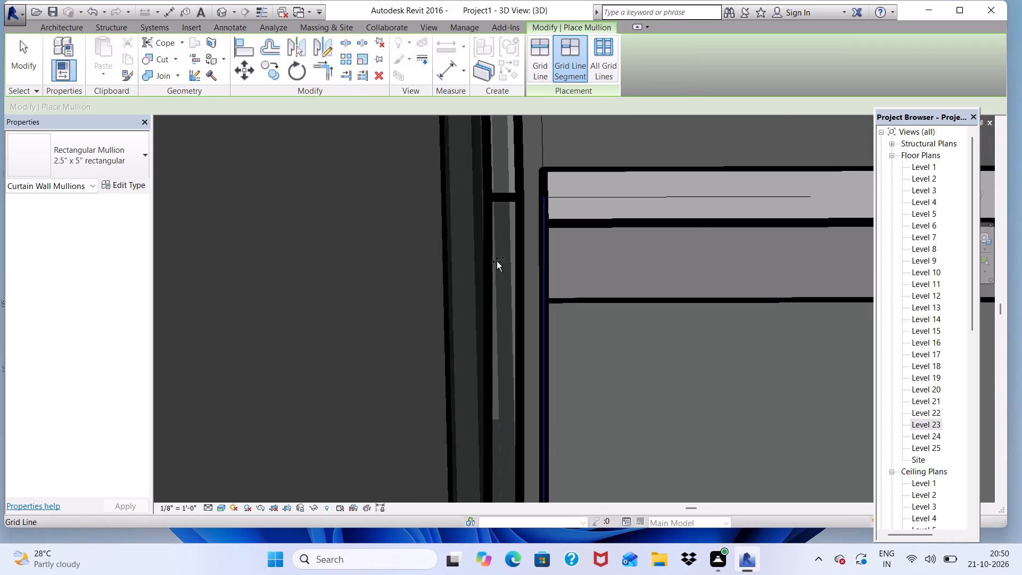
left_click(543, 222)
scroll(518, 279, "down", 4)
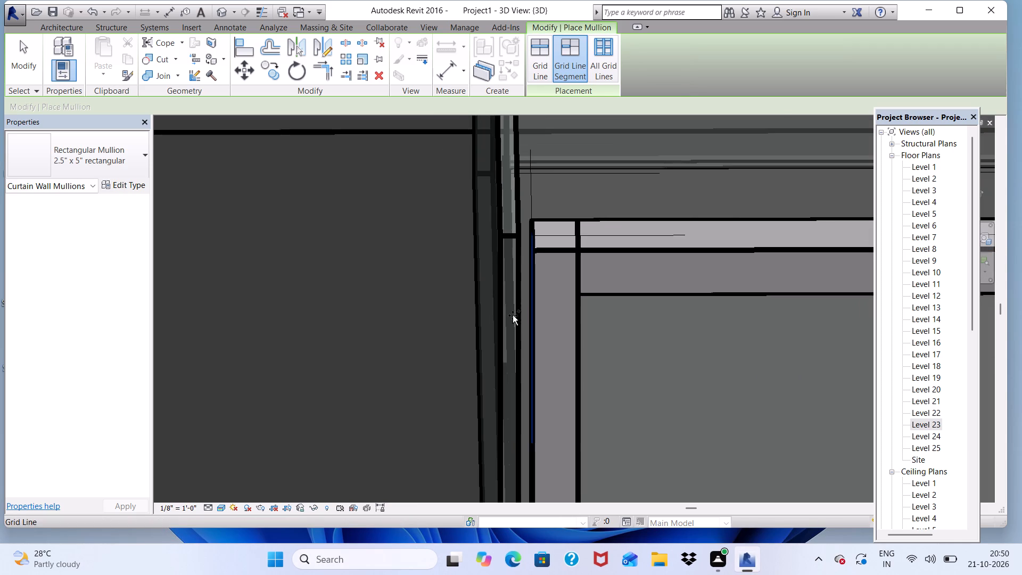
left_click(510, 318)
On the third-highest balcony's short railing nearer the first stack, place 2.5" x 5" mullions on the top edge and outer-corner vertical.
scroll(505, 310, "down", 4)
middle_click_drag(505, 305, 599, 270)
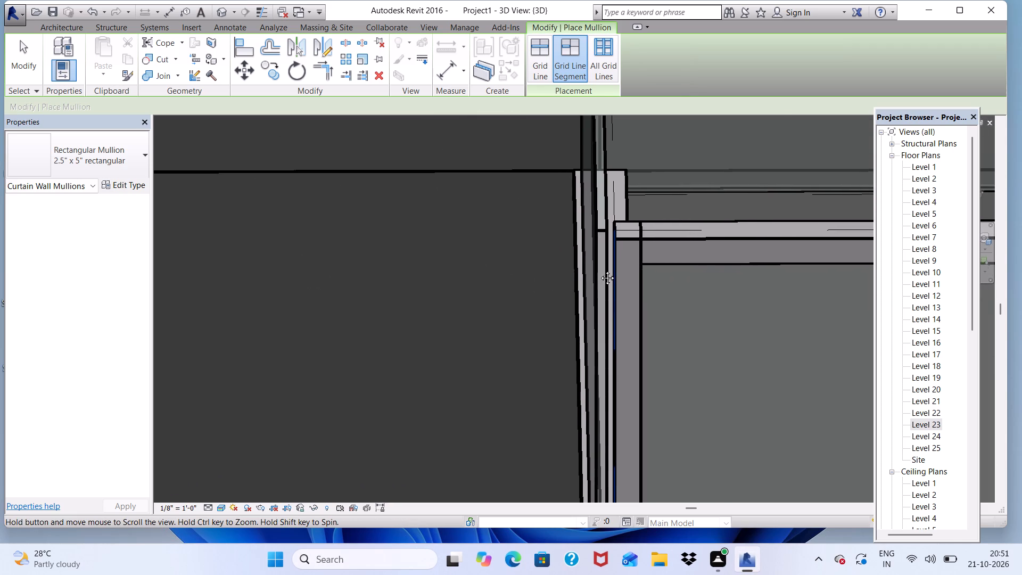
middle_click_drag(599, 270, 637, 251)
scroll(642, 248, "up", 1)
scroll(643, 264, "down", 11)
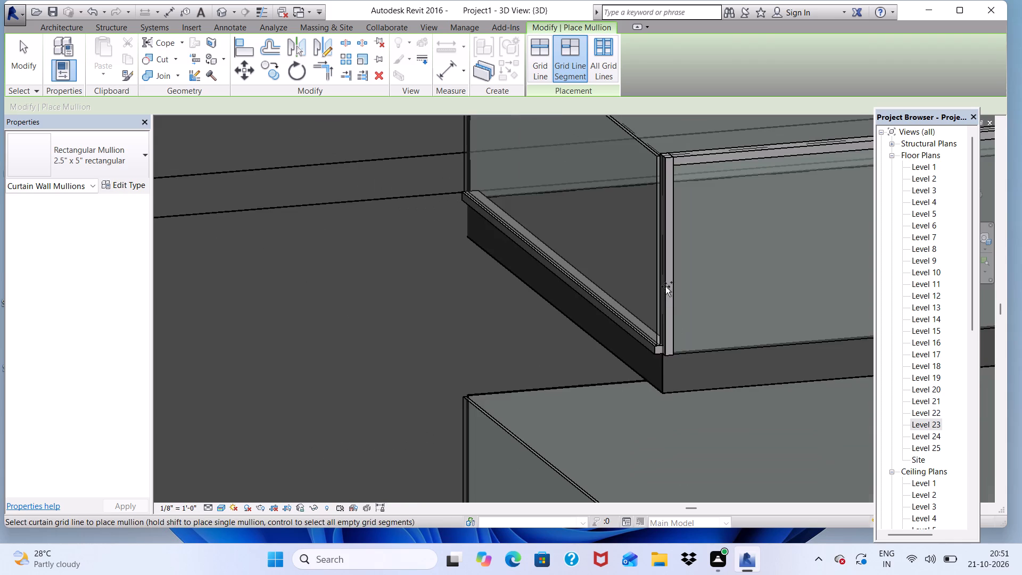
scroll(652, 180, "up", 4)
left_click(652, 180)
scroll(661, 184, "up", 4)
left_click(673, 233)
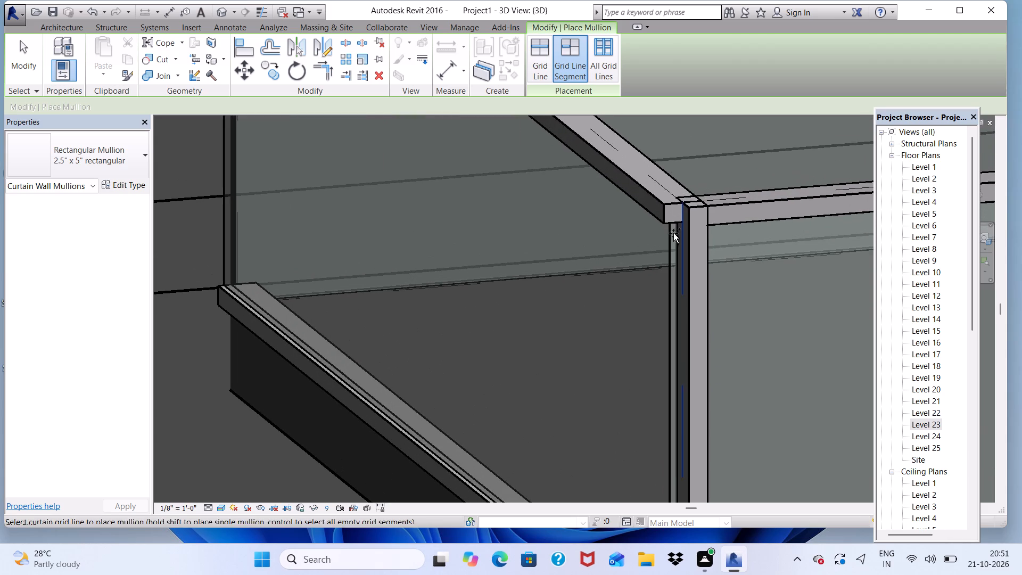
On the fourth-highest balcony, place 2.5" x 5" mullions on the outer-corner verticals nearer the first stack and both adjoining top edges.
scroll(637, 275, "down", 16)
scroll(636, 415, "up", 5)
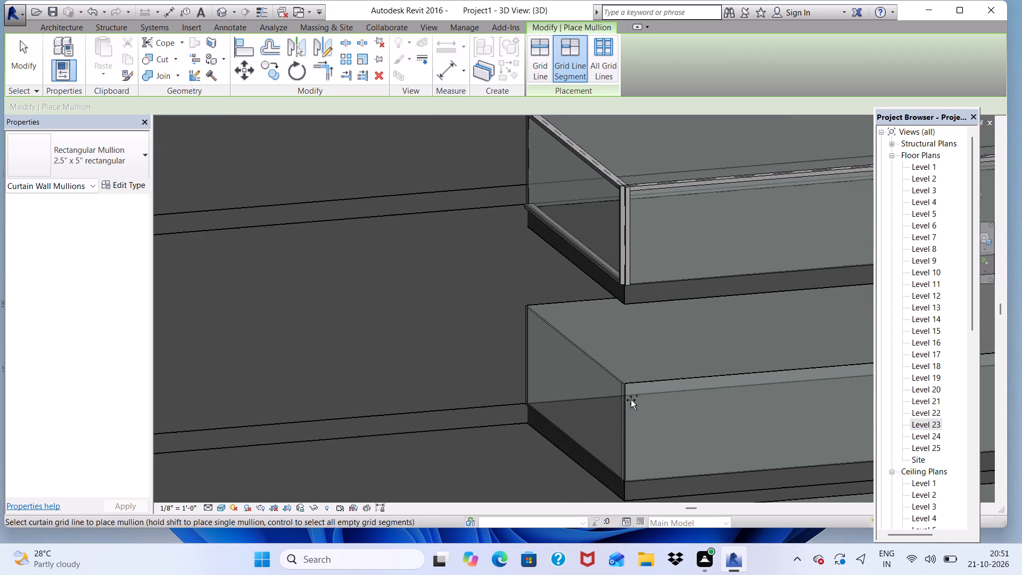
scroll(631, 394, "up", 5)
scroll(631, 394, "down", 2)
scroll(619, 394, "up", 5)
left_click(619, 388)
left_click(626, 375)
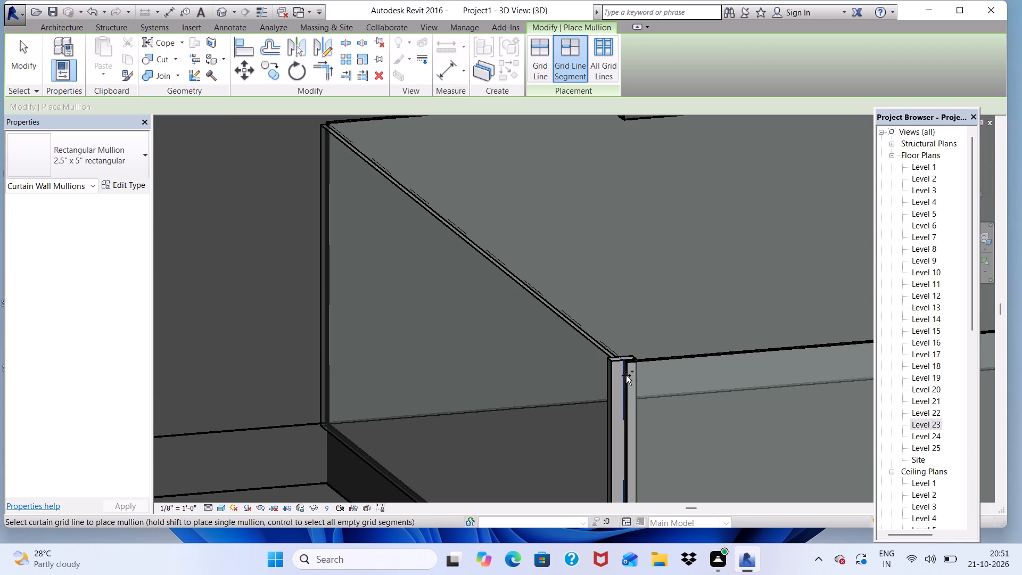
scroll(606, 352, "up", 3)
left_click(603, 349)
scroll(604, 343, "down", 1)
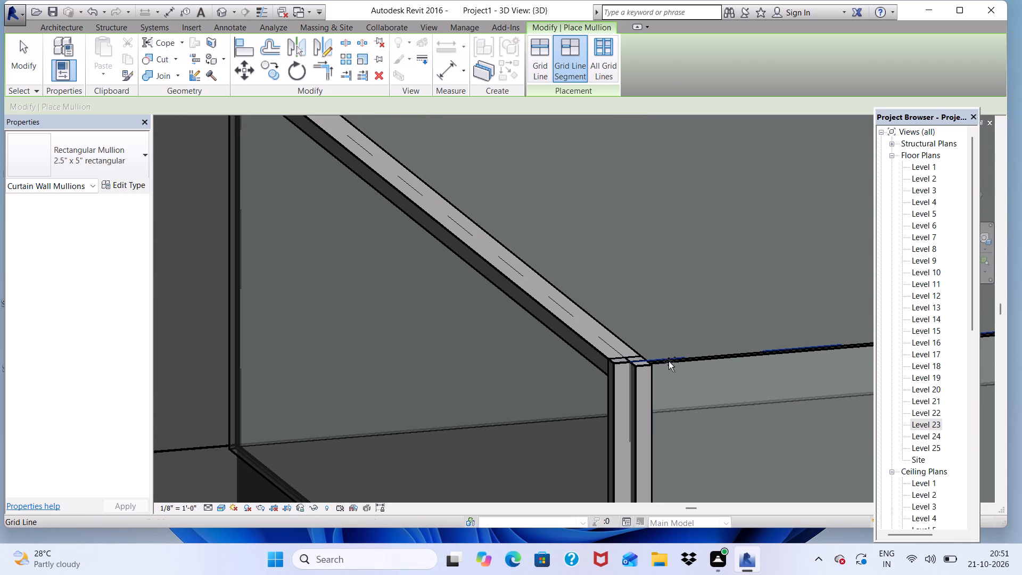
left_click(669, 362)
Place a 2.5" x 5" mullion on the wall-side vertical of the fourth-highest balcony's short railing nearer the first stack.
scroll(652, 338, "down", 13)
scroll(536, 328, "up", 9)
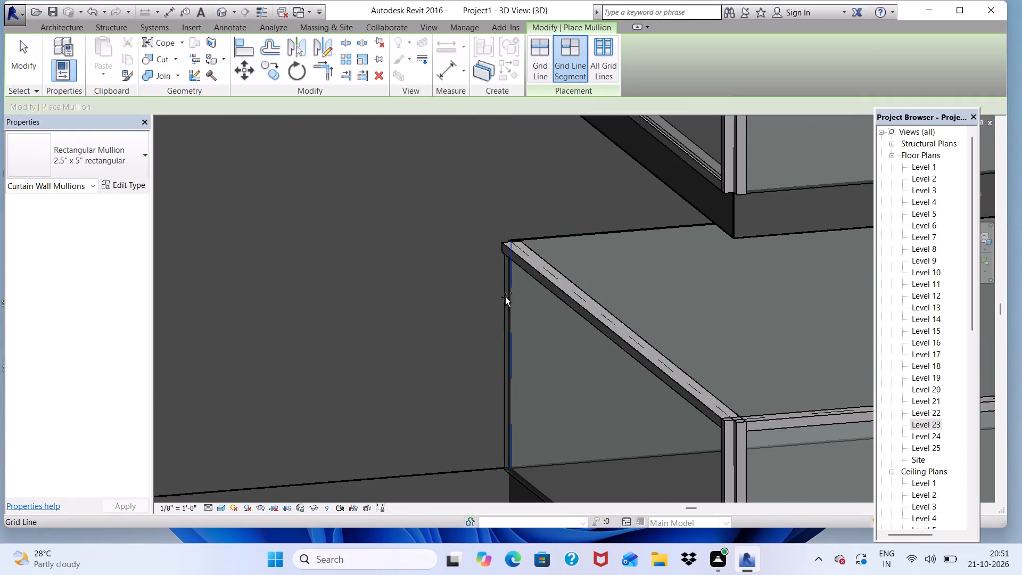
left_click(505, 297)
On the fourth-highest balcony, place 2.5" x 5" mullions on the outer-corner verticals and short railing's top edge farther from the first stack.
scroll(496, 299, "down", 15)
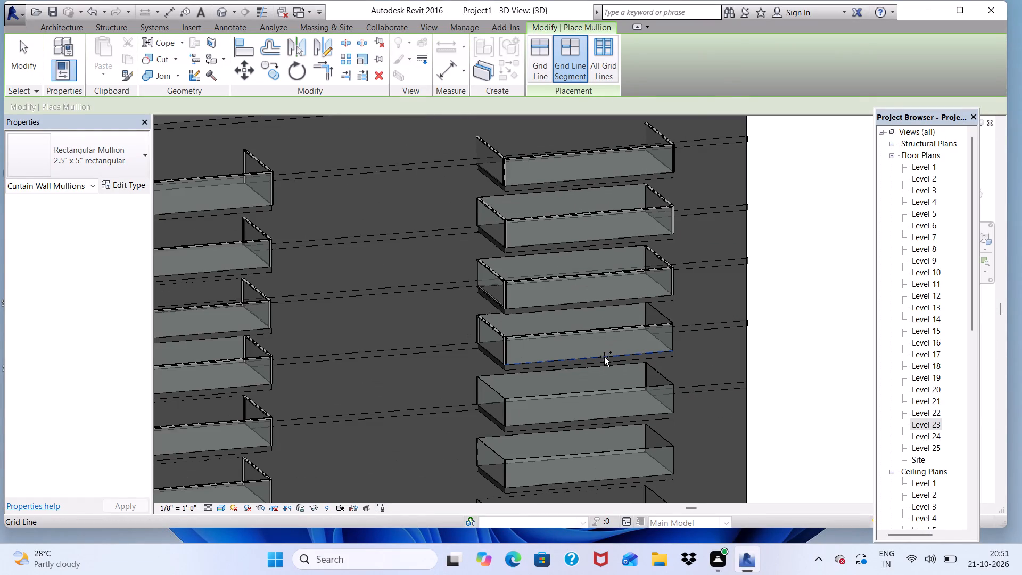
scroll(603, 364, "down", 1)
middle_click_drag(603, 366, 553, 375, "shift")
scroll(507, 457, "up", 2)
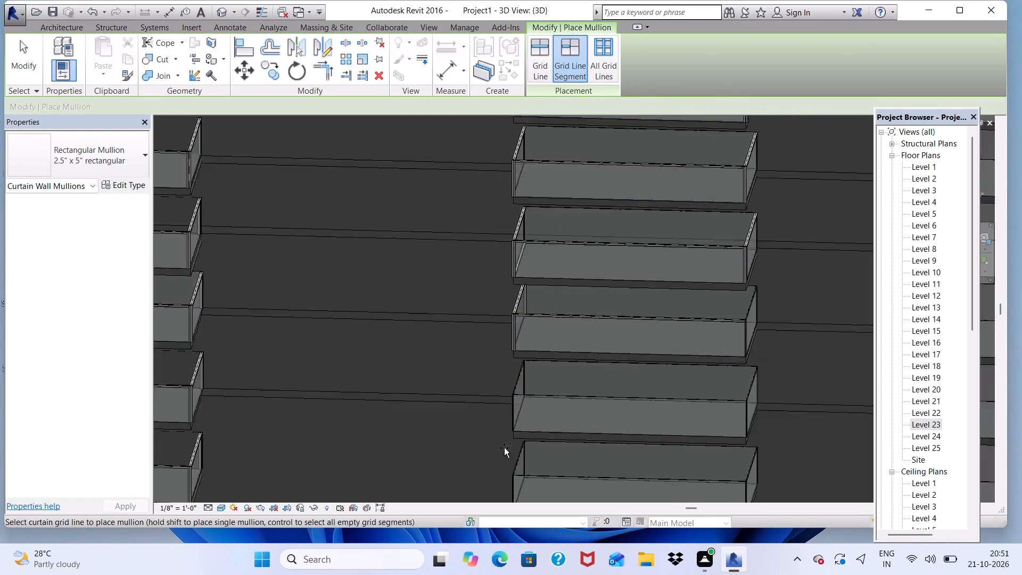
scroll(504, 448, "up", 6)
scroll(500, 374, "down", 1)
scroll(498, 407, "up", 3)
scroll(501, 381, "down", 4)
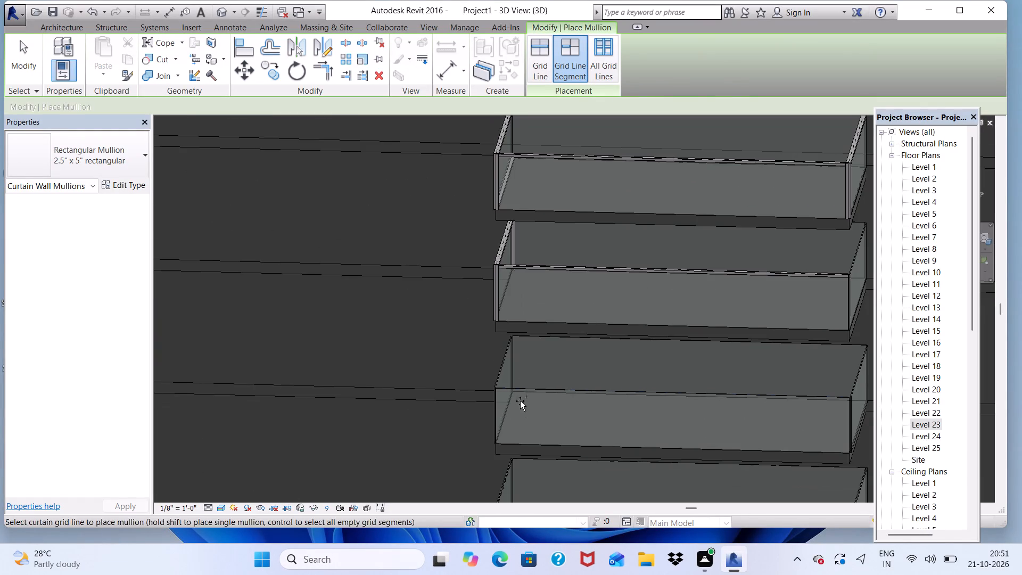
scroll(843, 267, "up", 7)
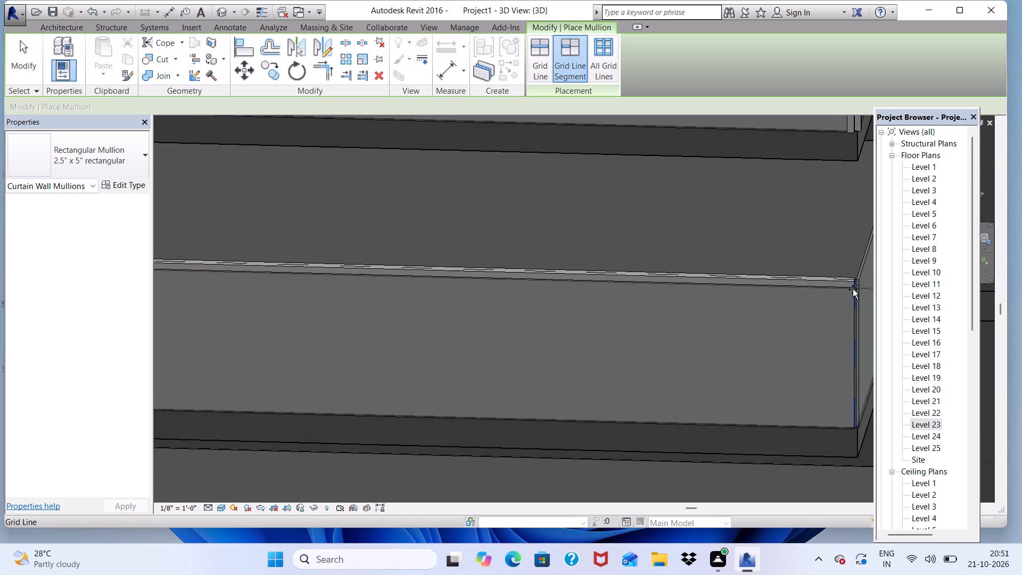
left_click(854, 291)
scroll(856, 282, "up", 1)
left_click(857, 281)
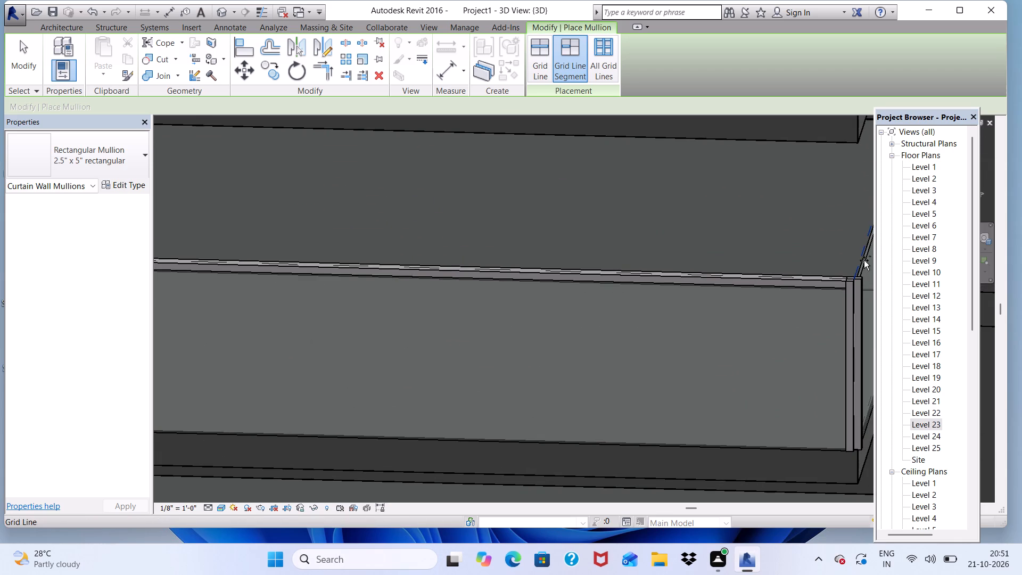
left_click(864, 260)
Place a 2.5" x 5" mullion on the wall-side vertical of the fourth-highest balcony's short railing farther from the first stack.
scroll(777, 347, "down", 8)
middle_click_drag(760, 412, 621, 431, "shift")
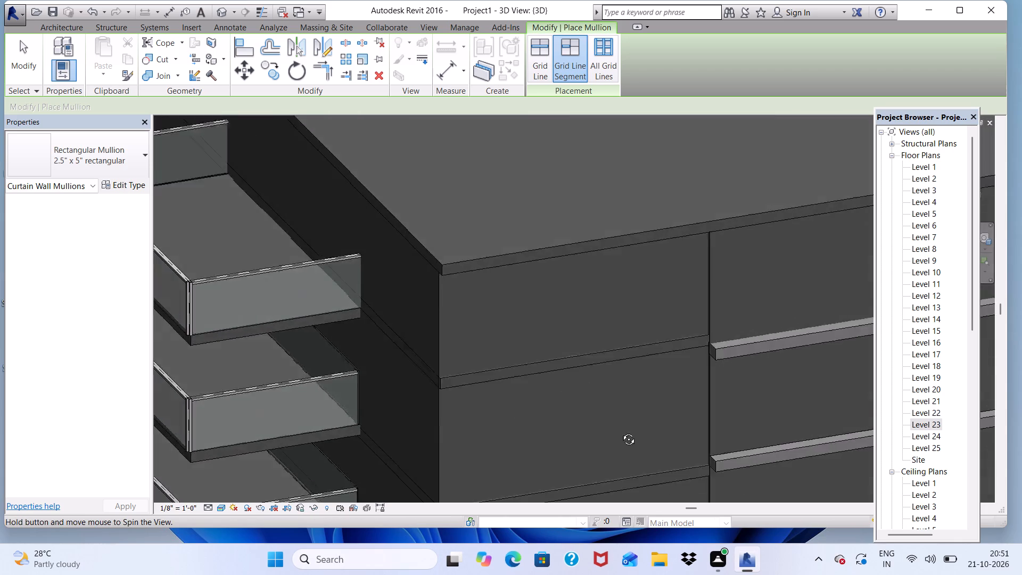
middle_click_drag(621, 431, 730, 308, "shift")
scroll(361, 437, "up", 4)
scroll(456, 407, "up", 4)
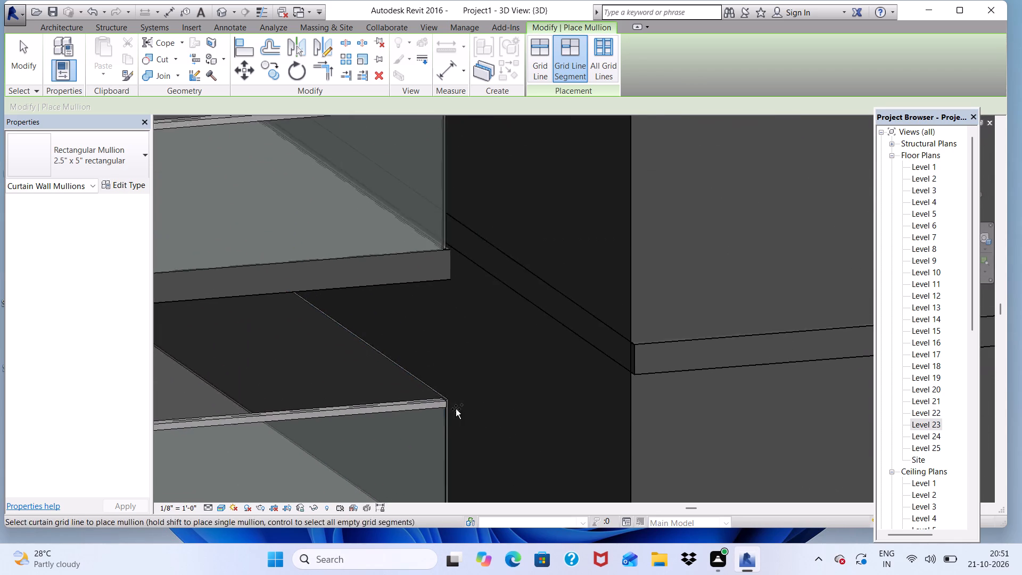
left_click(443, 404)
On the fifth-highest balcony, place 2.5" x 5" mullions on the outer-corner verticals farther from the first stack and both adjoining top edges.
scroll(459, 359, "down", 11)
scroll(416, 439, "down", 5)
scroll(422, 473, "up", 5)
scroll(363, 424, "up", 10)
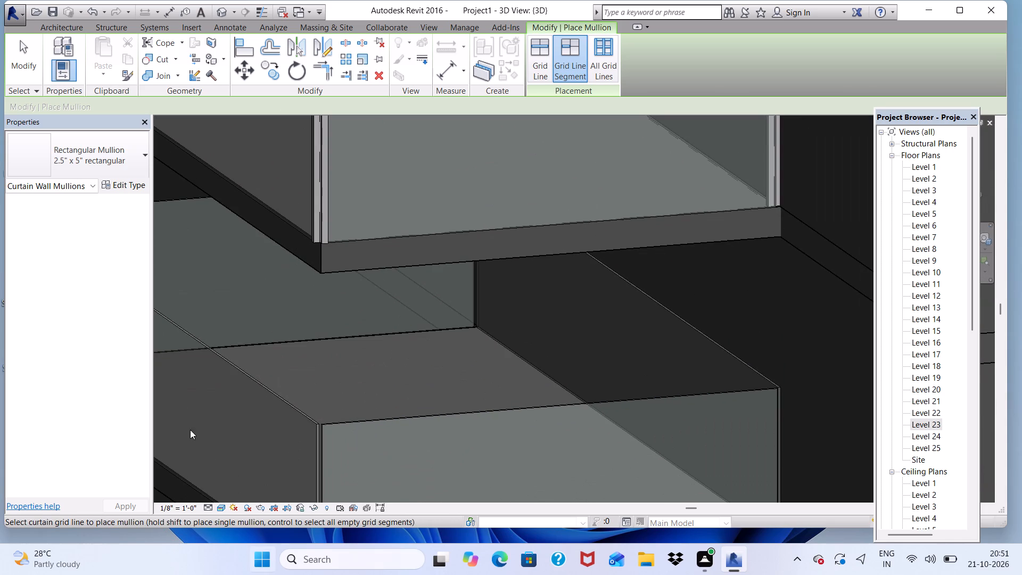
scroll(302, 416, "up", 6)
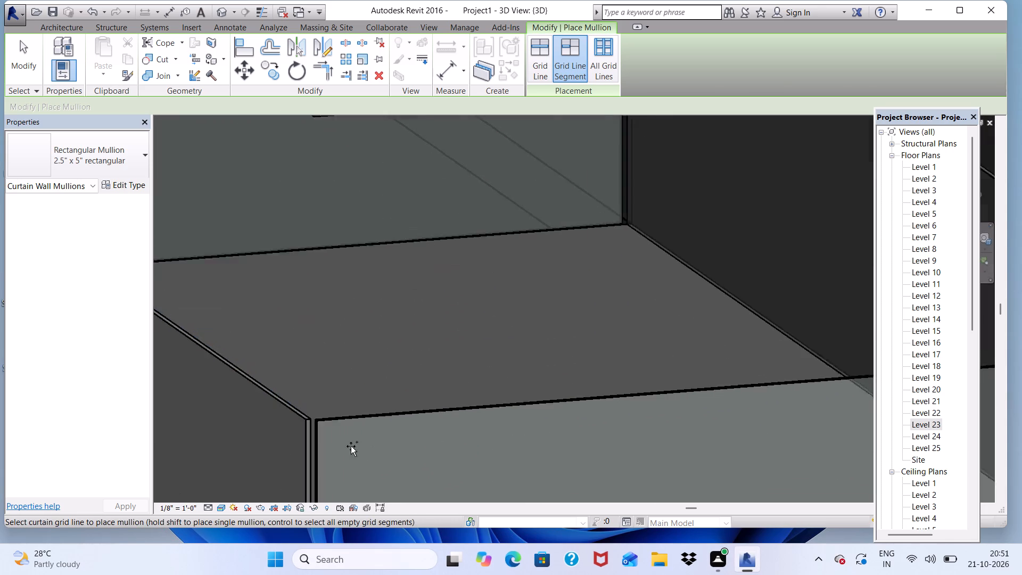
scroll(340, 435, "up", 2)
left_click(303, 420)
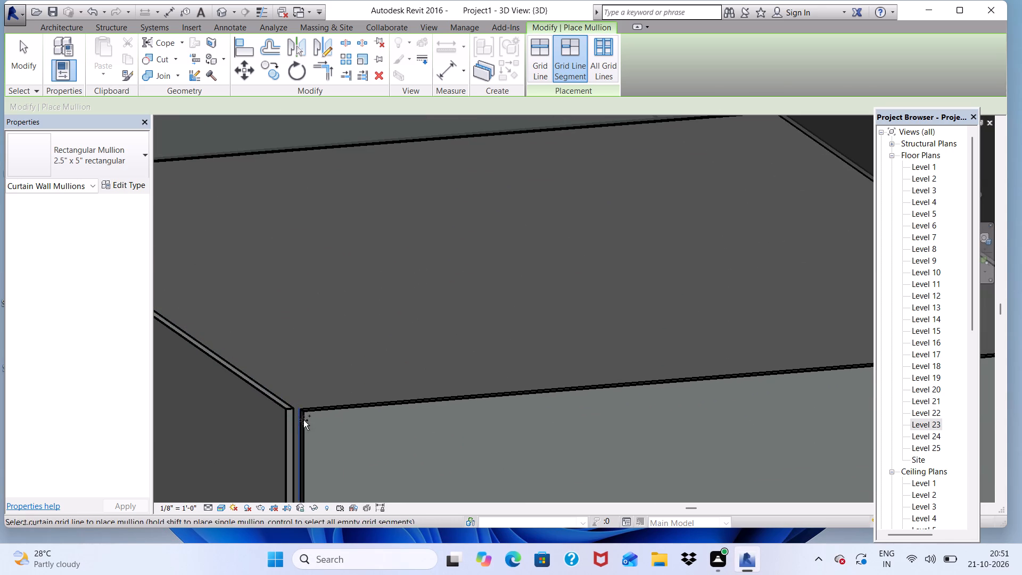
left_click(290, 424)
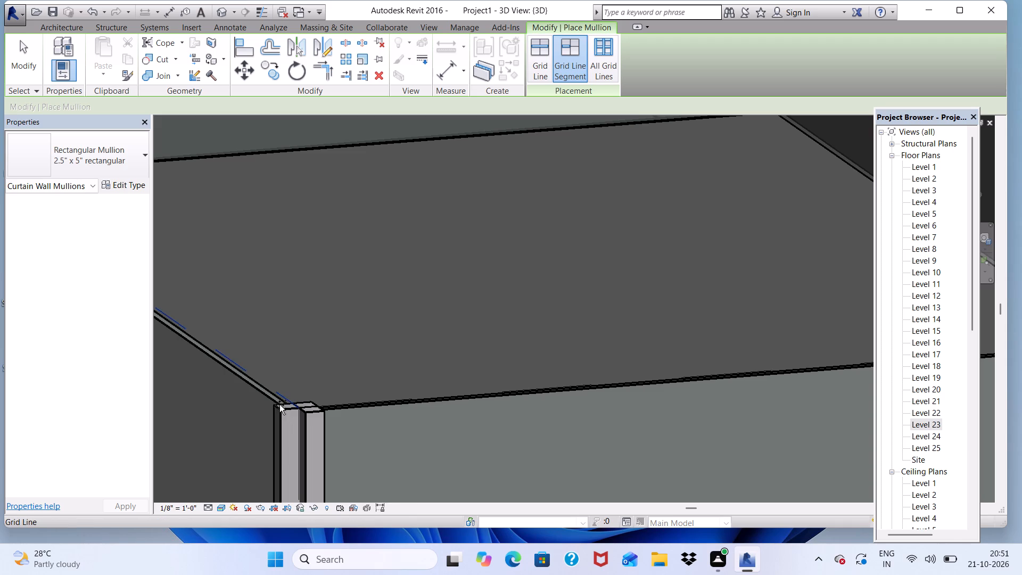
left_click(279, 405)
left_click(341, 411)
Place a 2.5" x 5" mullion on the wall-side vertical of the fifth-highest balcony's short railing farther from the first stack.
scroll(343, 404, "down", 7)
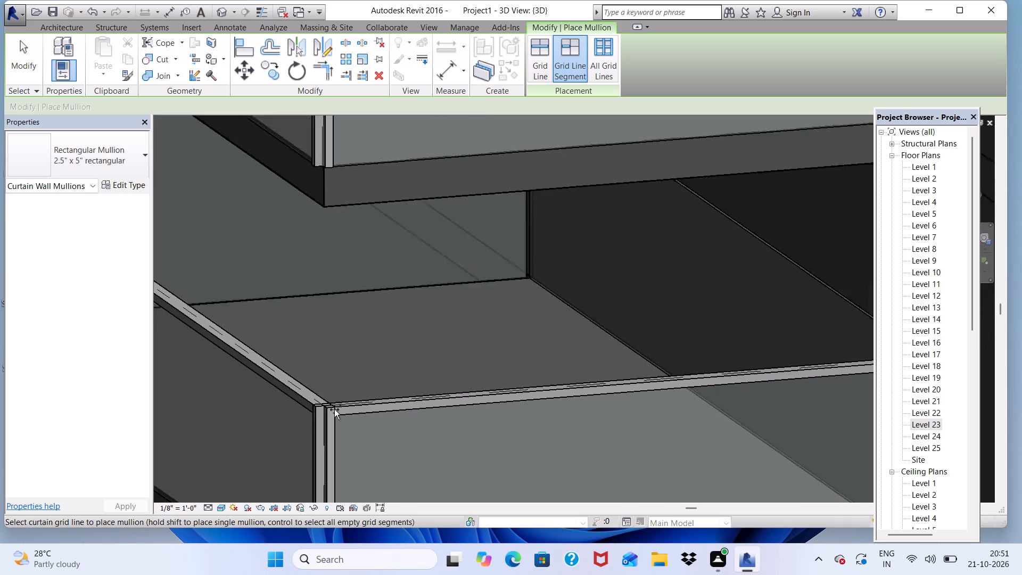
scroll(334, 409, "down", 8)
scroll(495, 389, "up", 9)
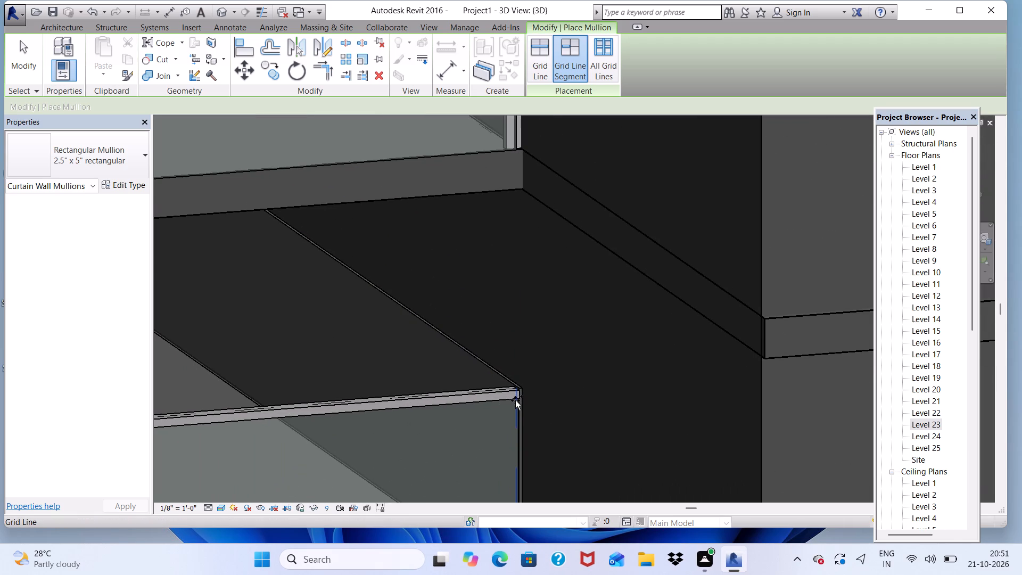
left_click(517, 400)
On the fifth-highest balcony's end nearer the first stack, place 2.5" x 5" mullions on the outer-corner verticals and short railing's top edge and wall-side vertical.
scroll(518, 400, "down", 12)
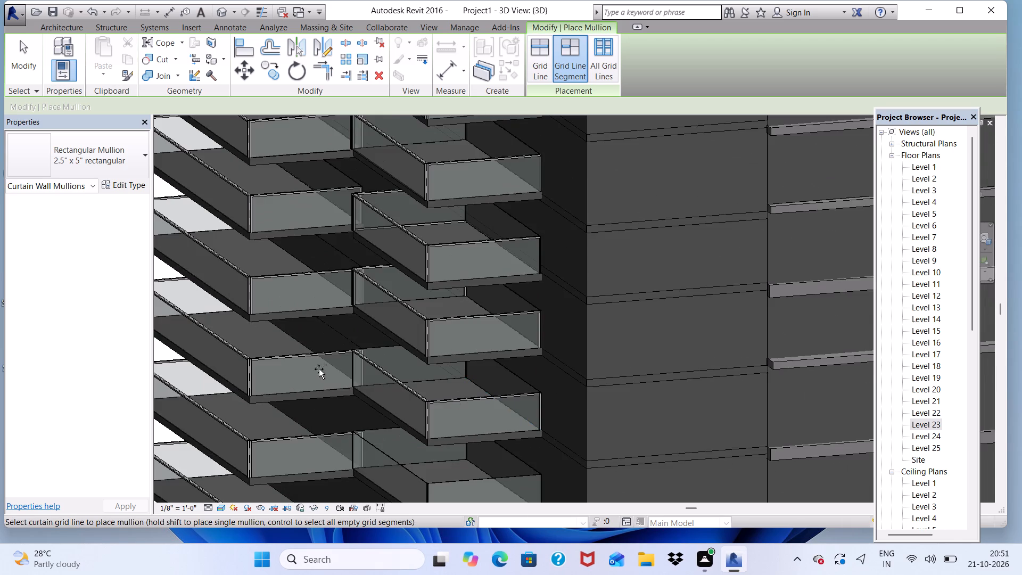
scroll(324, 369, "up", 8)
middle_click_drag(398, 360, 428, 362, "shift")
scroll(399, 360, "down", 1, "shift")
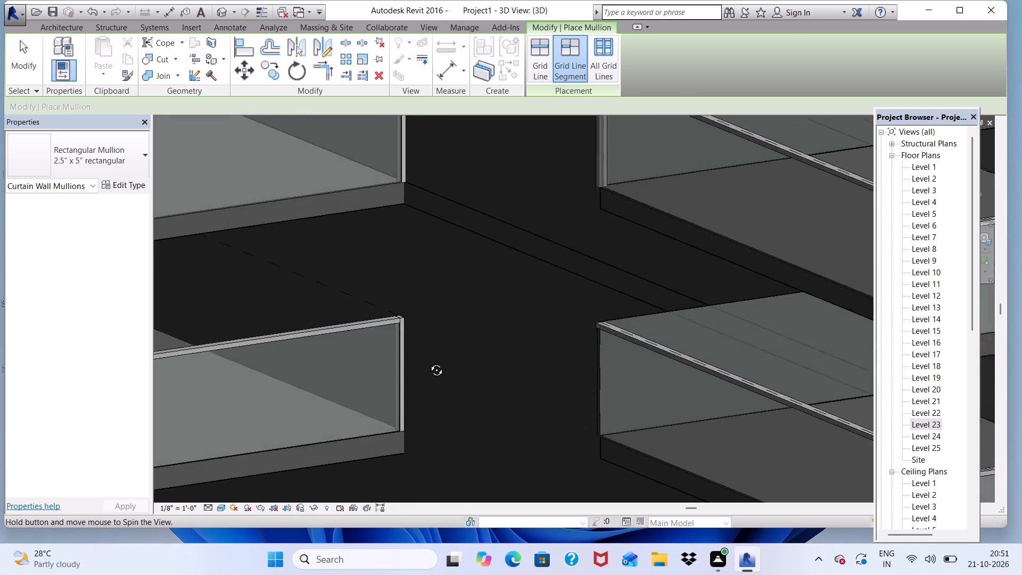
middle_click_drag(428, 362, 535, 352, "shift")
scroll(491, 352, "down", 9)
scroll(702, 317, "up", 7)
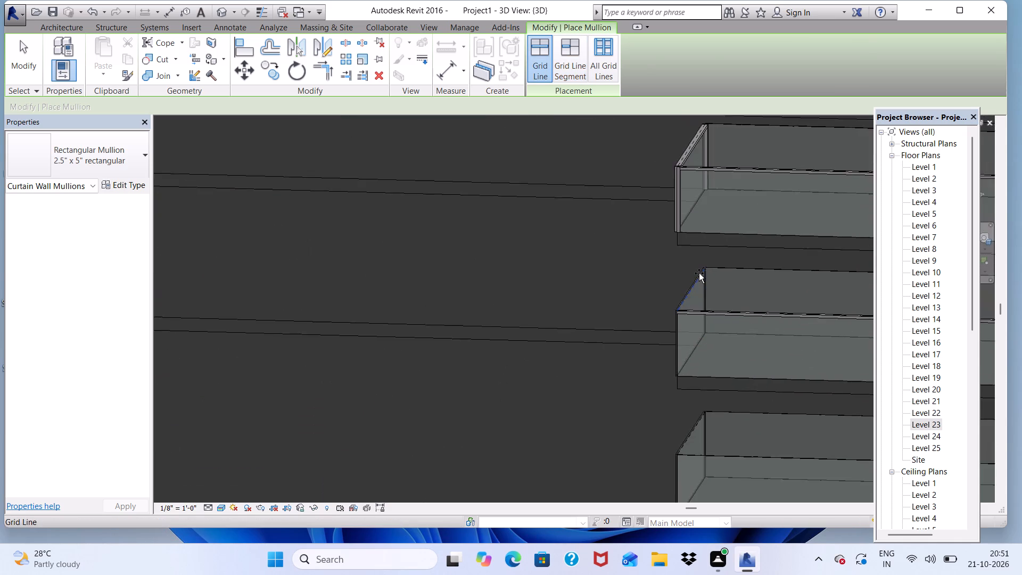
scroll(699, 273, "up", 2)
scroll(685, 360, "up", 4)
left_click(644, 341)
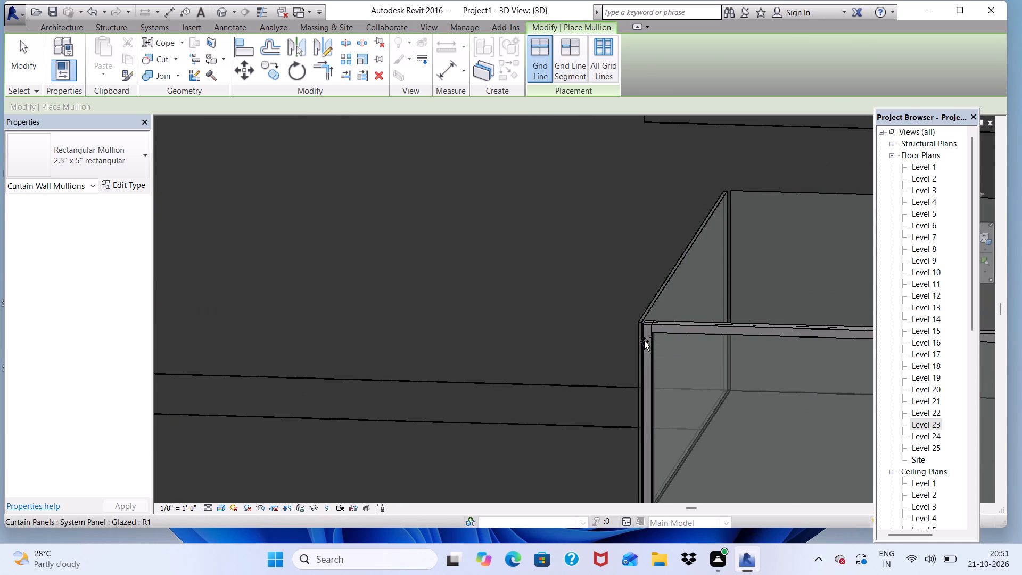
left_click(637, 330)
left_click(723, 196)
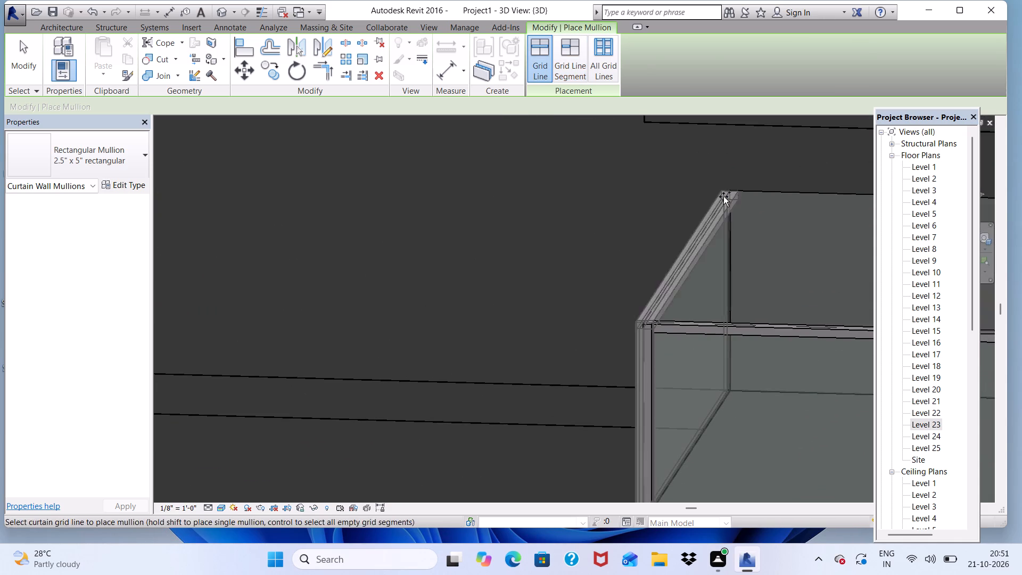
left_click(726, 228)
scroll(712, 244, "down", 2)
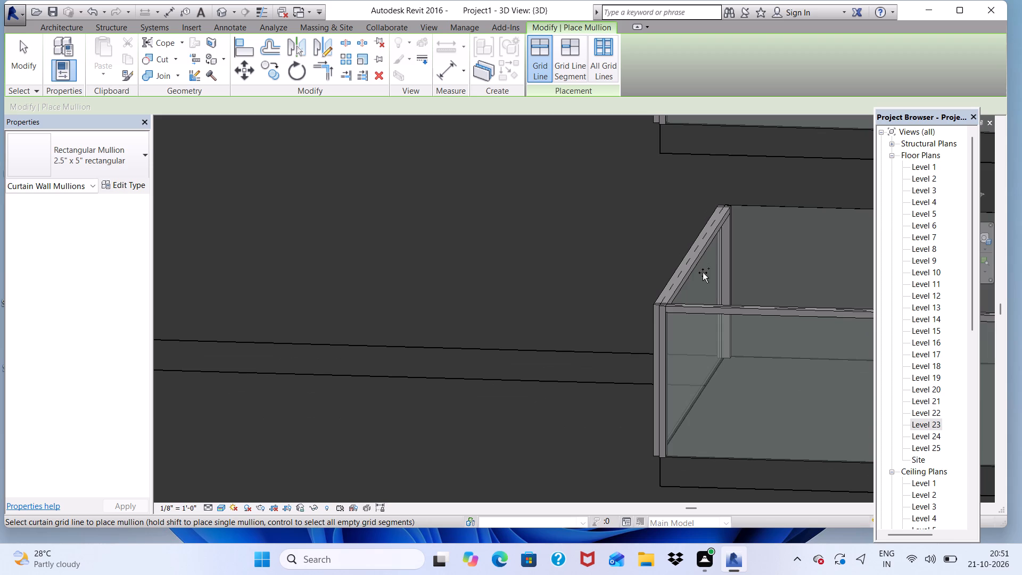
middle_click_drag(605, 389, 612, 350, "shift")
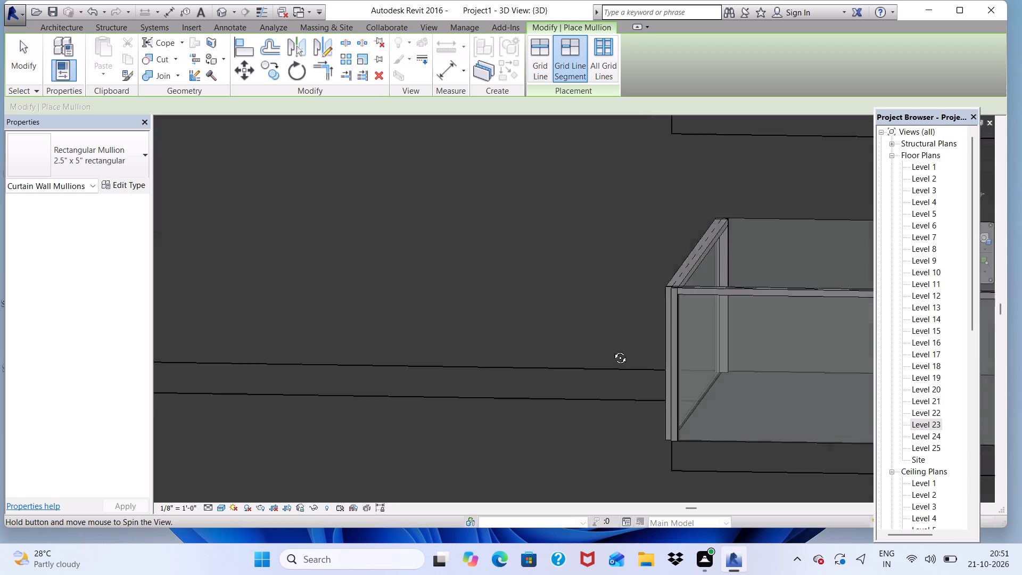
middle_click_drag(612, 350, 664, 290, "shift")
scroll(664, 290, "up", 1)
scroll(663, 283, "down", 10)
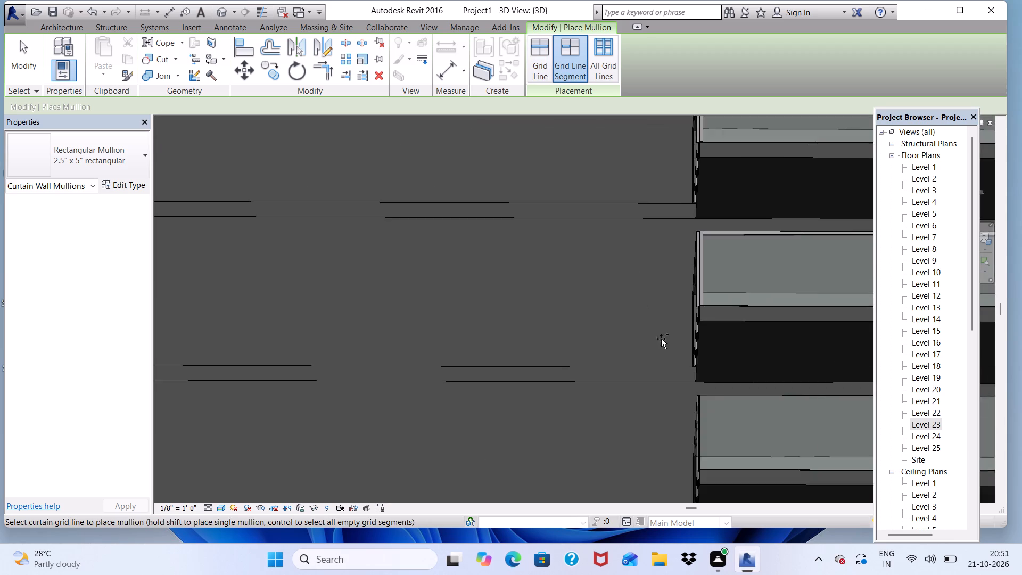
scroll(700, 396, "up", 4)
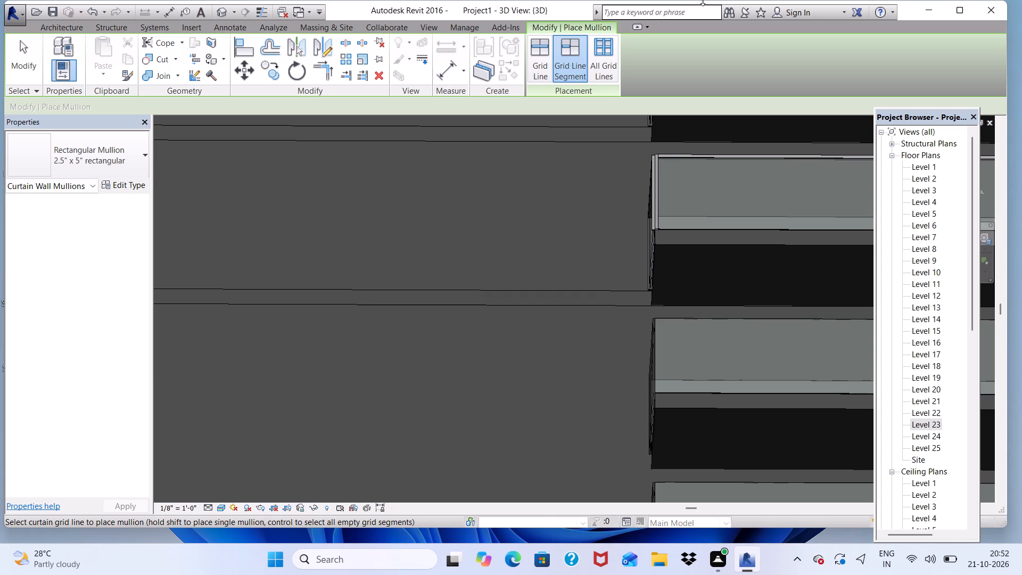
On the sixth-highest balcony's short railing nearer the first stack, place 2.5" x 5" mullions on the top edge and wall-side vertical.
scroll(551, 224, "down", 5)
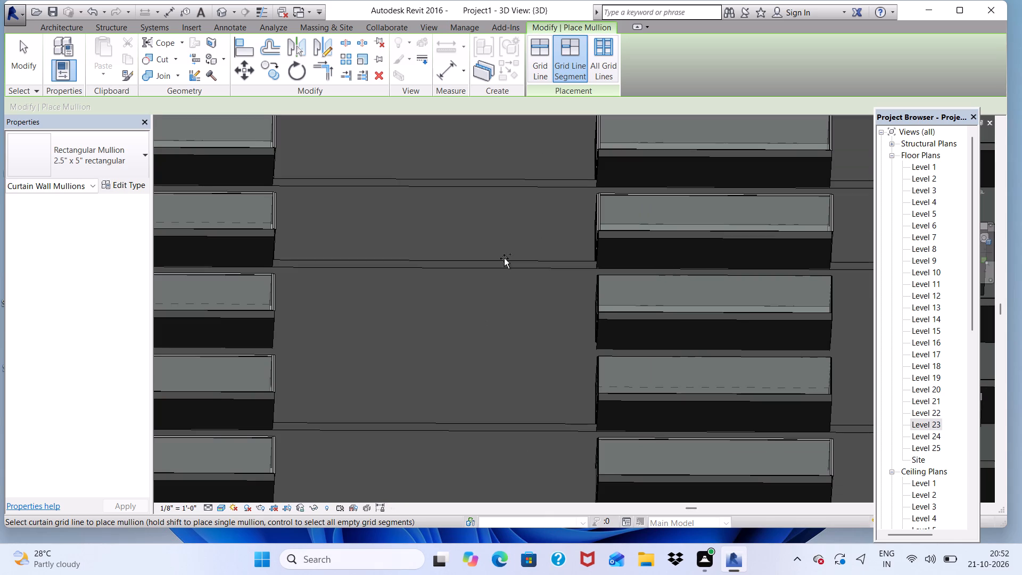
middle_click_drag(667, 285, 651, 408)
key("space")
scroll(614, 297, "down", 2)
middle_click_drag(620, 306, 621, 467, "shift")
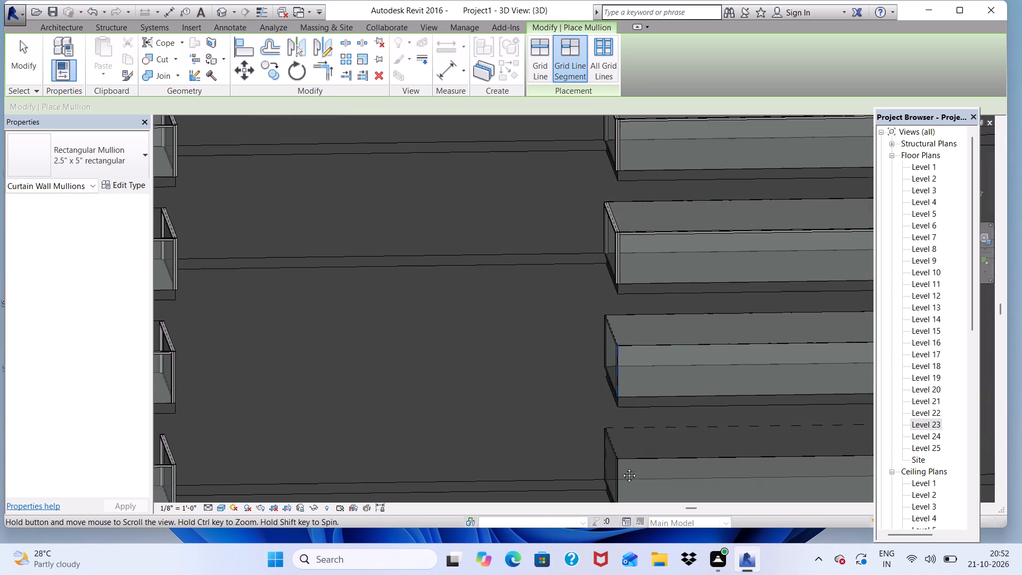
middle_click_drag(621, 467, 621, 467, "shift")
scroll(620, 336, "down", 5)
scroll(630, 276, "up", 9)
scroll(604, 333, "down", 1)
scroll(584, 380, "up", 3)
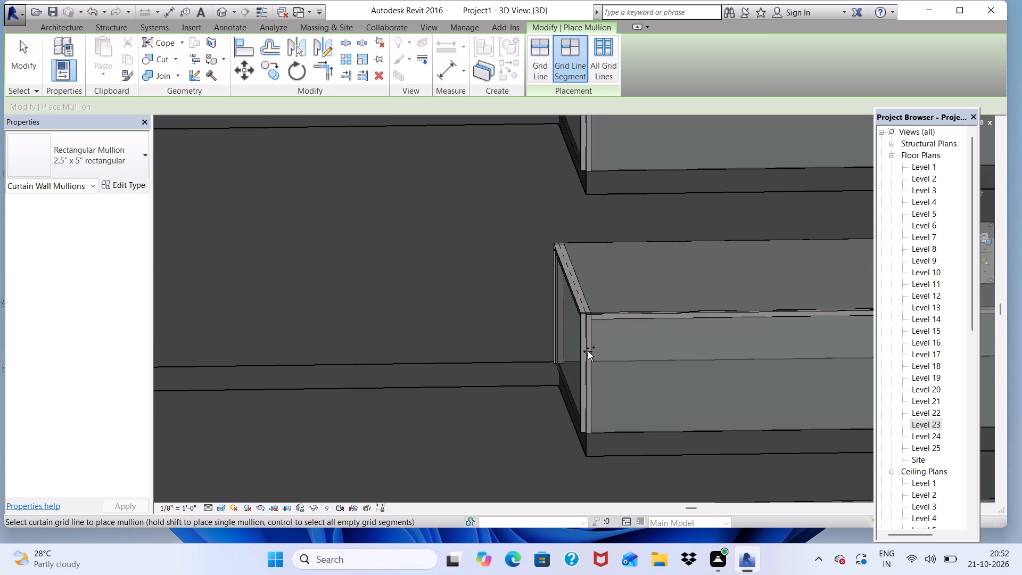
scroll(588, 349, "up", 3)
scroll(533, 212, "down", 4)
scroll(552, 344, "down", 3)
scroll(577, 432, "up", 13)
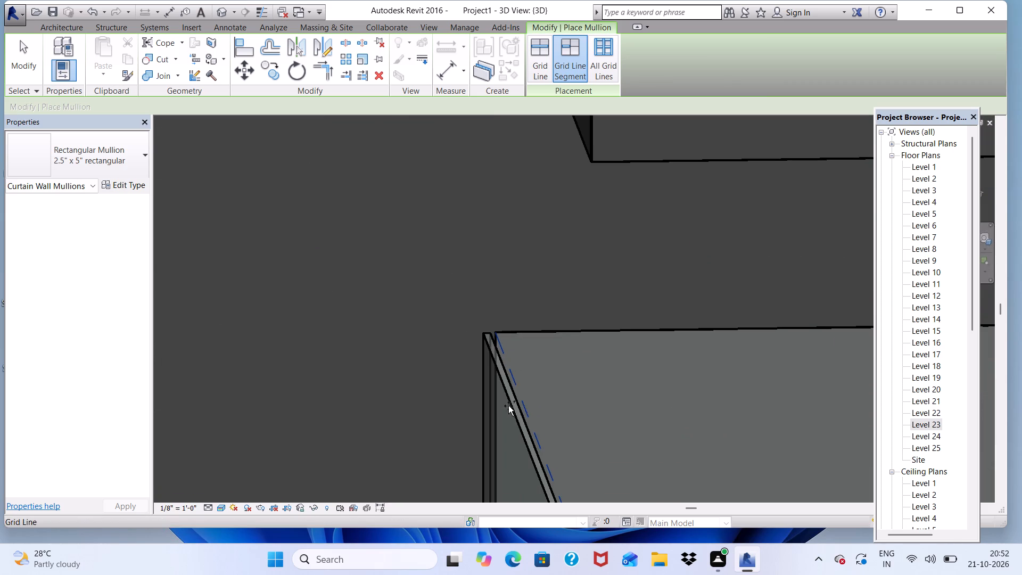
left_click(512, 401)
scroll(493, 350, "up", 8)
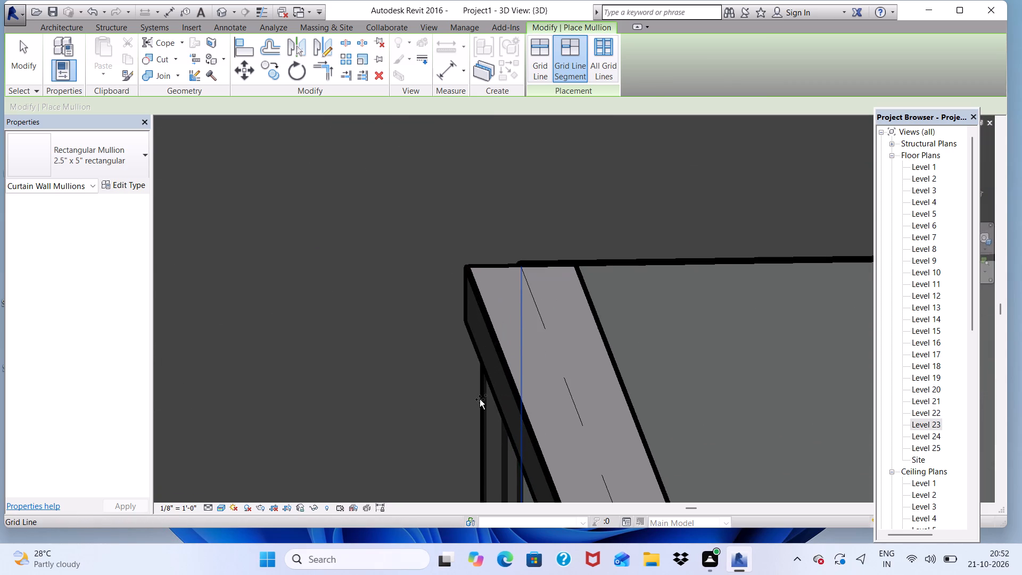
double_click(480, 399)
Place 2.5" x 5" mullions on the sixth-highest balcony's outer-corner verticals nearer the first stack and the long front railing's top edge.
scroll(456, 297, "down", 5)
scroll(484, 226, "down", 4)
scroll(504, 282, "down", 5)
scroll(508, 459, "up", 2)
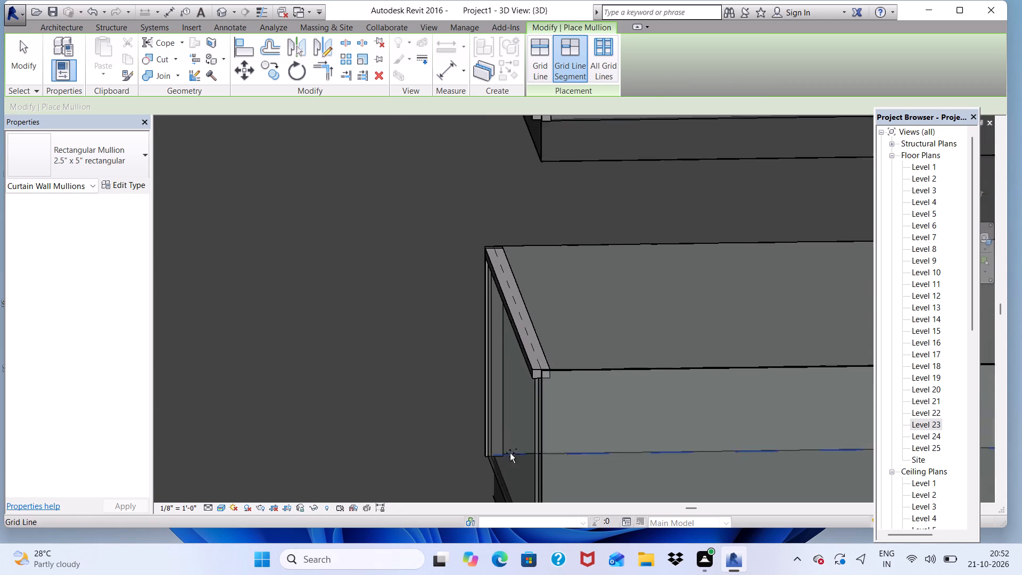
scroll(510, 453, "up", 3)
left_click(553, 338)
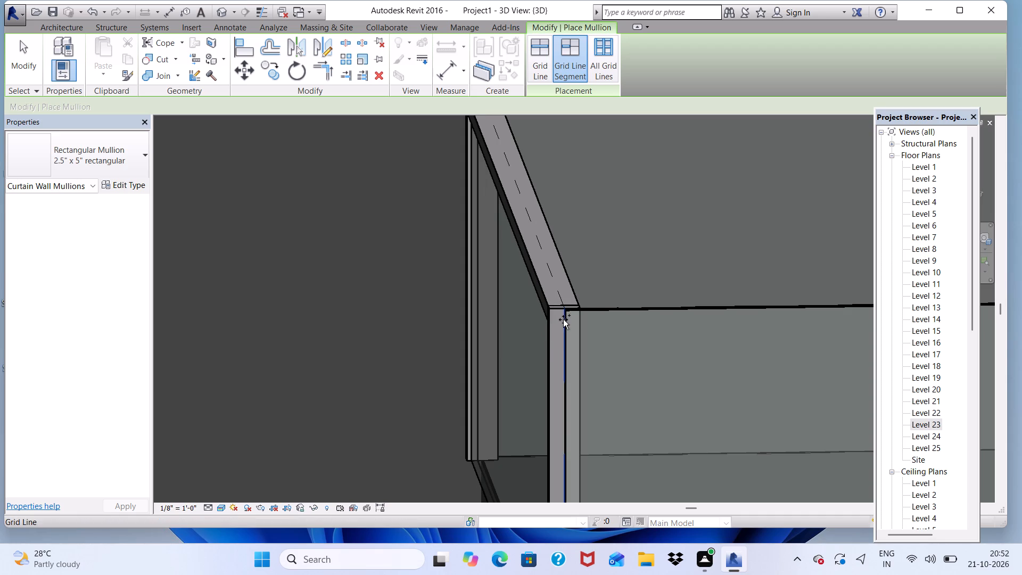
left_click(564, 319)
left_click(587, 311)
scroll(564, 309, "down", 5)
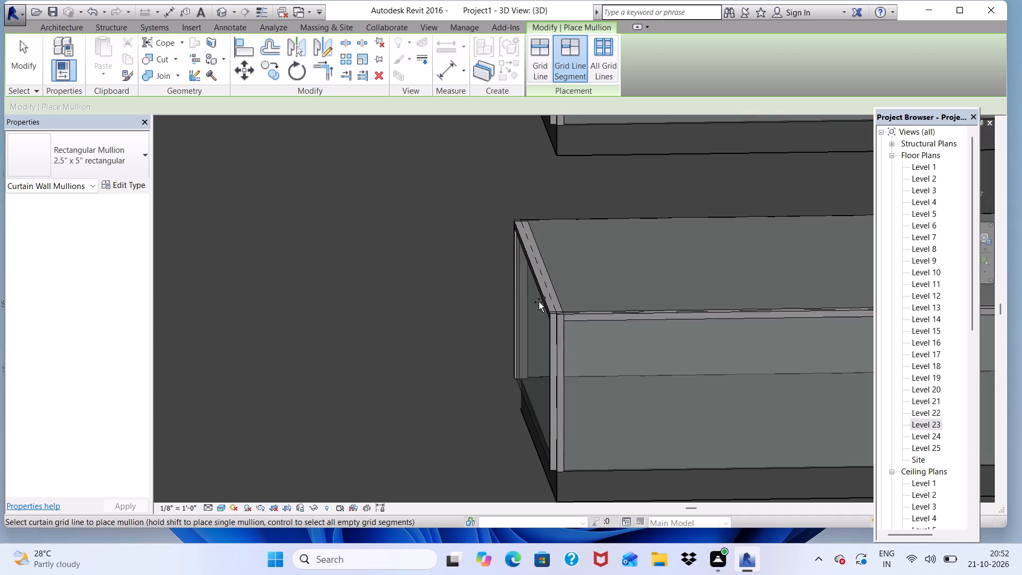
scroll(539, 302, "down", 10)
On the sixth-highest balcony's end farther from the first stack, place 2.5" x 5" mullions on the outer-corner verticals and short railing's top edge.
scroll(753, 302, "up", 12)
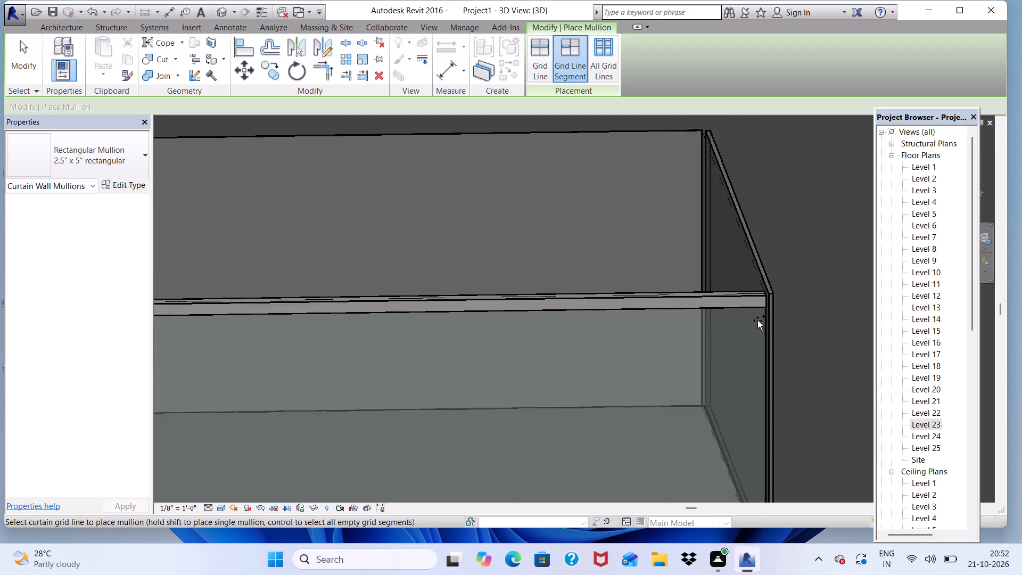
scroll(757, 321, "up", 6)
left_click(763, 312)
left_click(775, 282)
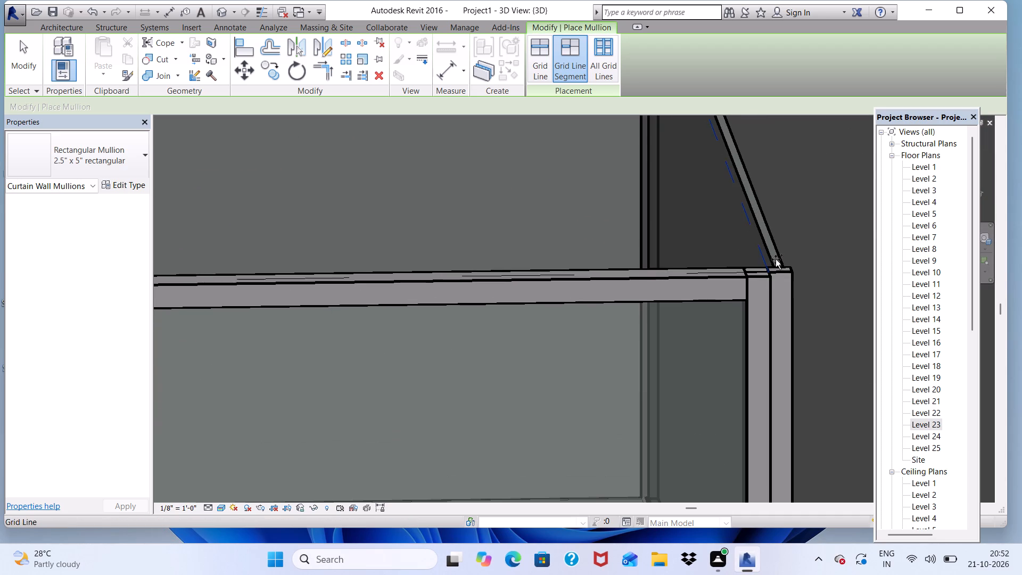
left_click(776, 259)
On the seventh-highest balcony, place 2.5" x 5" mullions on the outer-corner verticals farther from the first stack and both adjoining top edges.
scroll(723, 247, "down", 12)
scroll(714, 433, "up", 4)
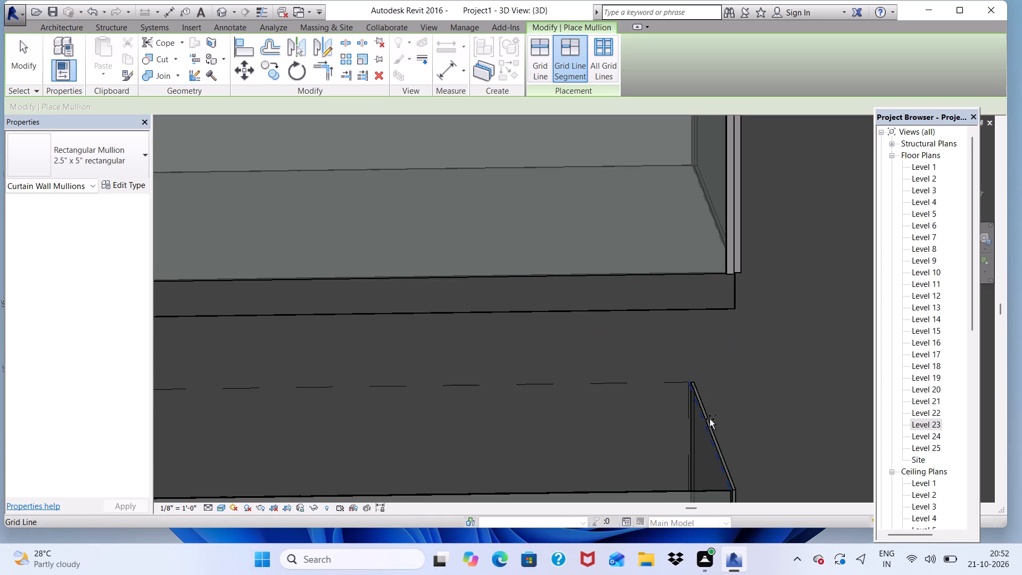
left_click(711, 419)
scroll(673, 306, "down", 5)
scroll(700, 405, "up", 9)
left_click(702, 395)
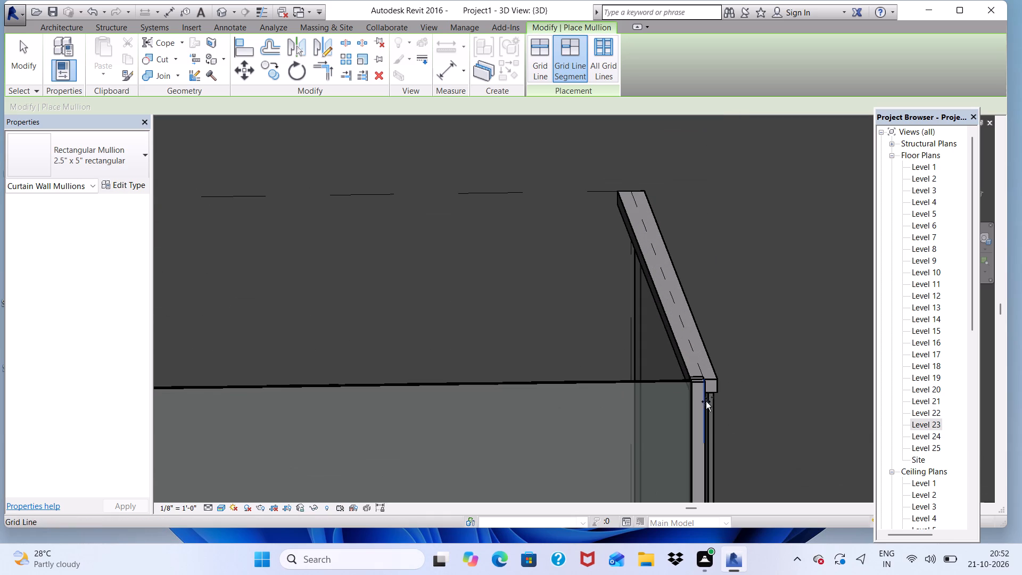
left_click(708, 406)
left_click(613, 380)
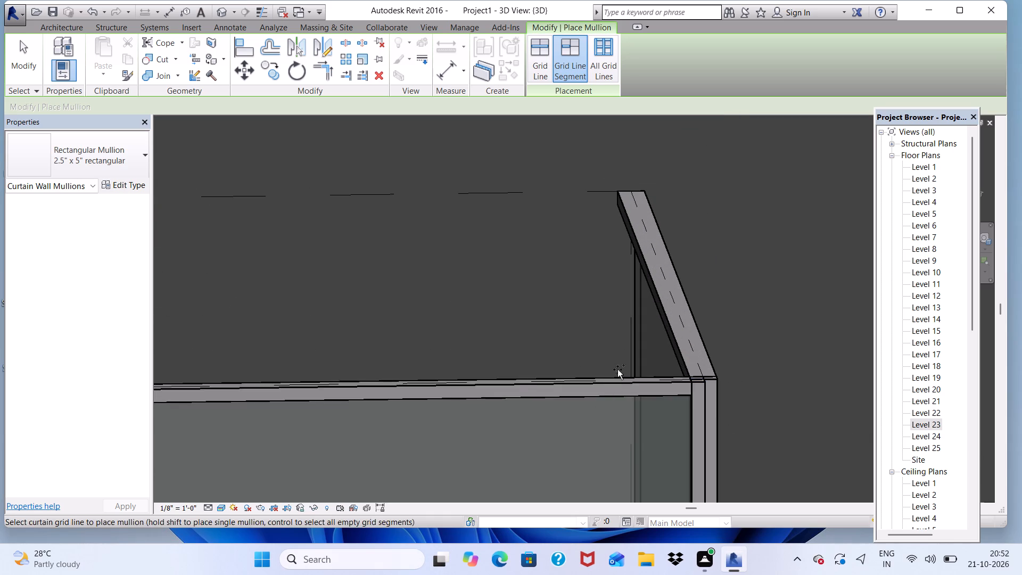
On the seventh-highest balcony's end nearer the first stack, place 2.5" x 5" mullions on the short railing's top edge, wall-side vertical and outer-corner verticals.
scroll(617, 369, "down", 12)
scroll(574, 380, "down", 4)
scroll(364, 379, "up", 9)
scroll(434, 354, "up", 3)
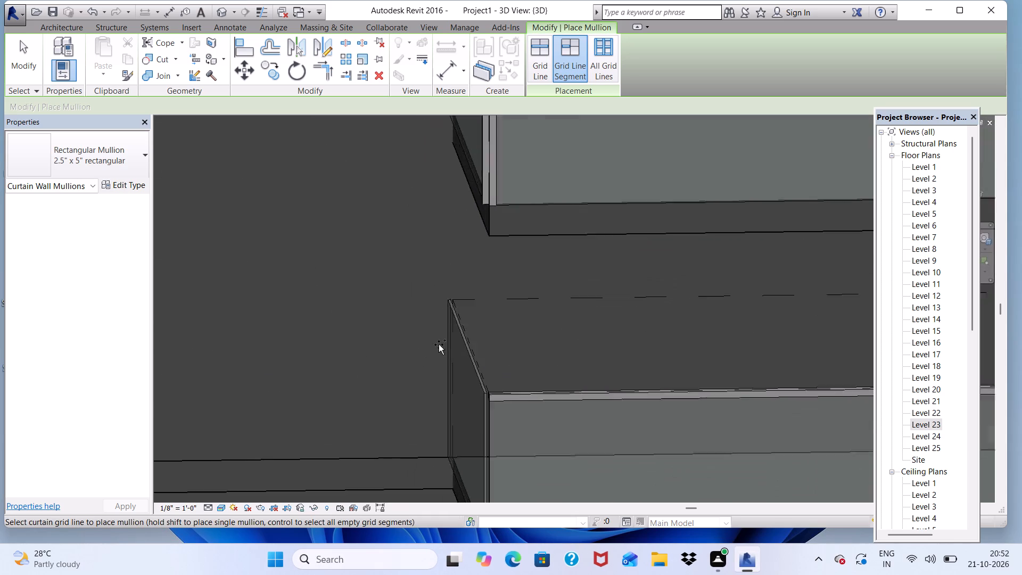
scroll(439, 344, "up", 2)
left_click(463, 321)
scroll(451, 293, "up", 7)
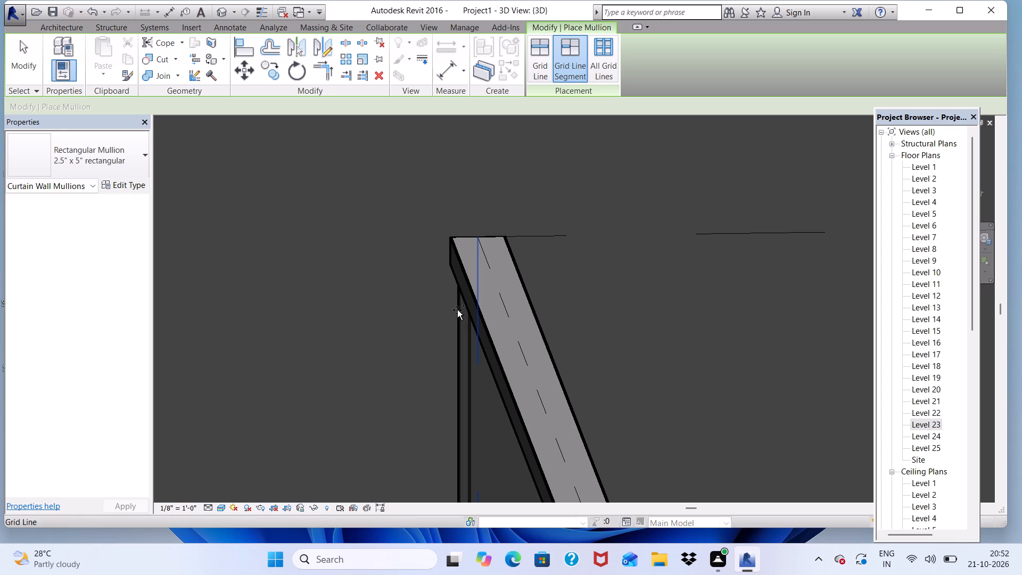
left_click(458, 310)
scroll(458, 288, "down", 8)
scroll(510, 458, "up", 9)
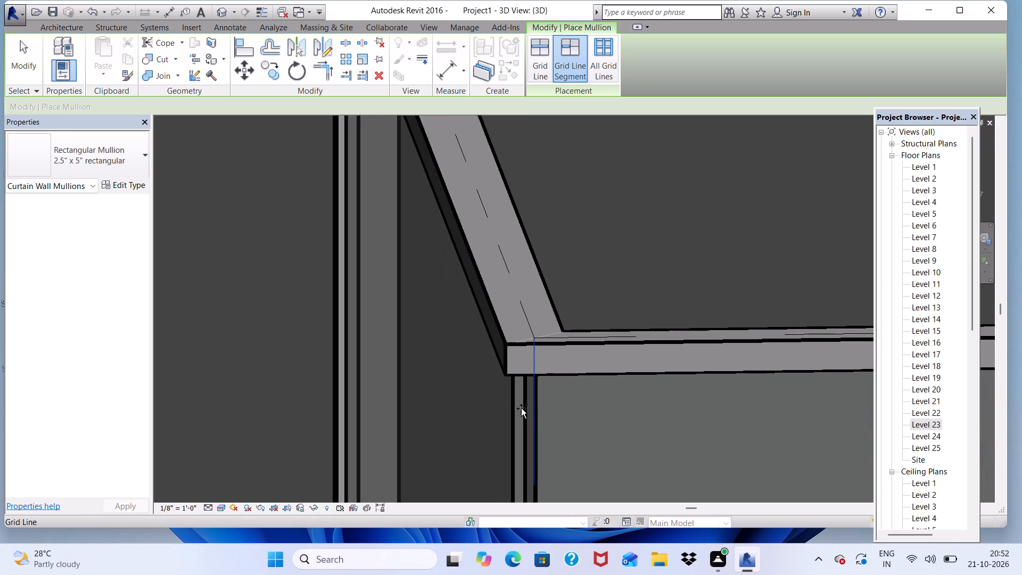
left_click(519, 407)
left_click(517, 400)
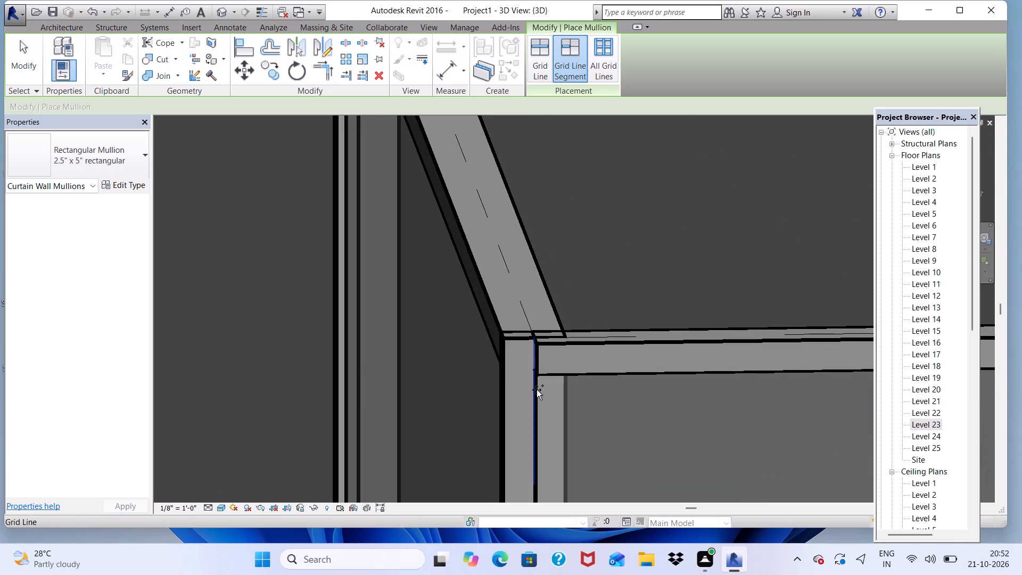
left_click(537, 389)
On the eighth-highest balcony's end nearer the first stack, place 2.5" x 5" mullions on the short railing's top edge and outer-corner verticals.
scroll(496, 316, "down", 17)
scroll(565, 382, "down", 3)
scroll(562, 385, "up", 10)
left_click(540, 365)
scroll(472, 314, "up", 4)
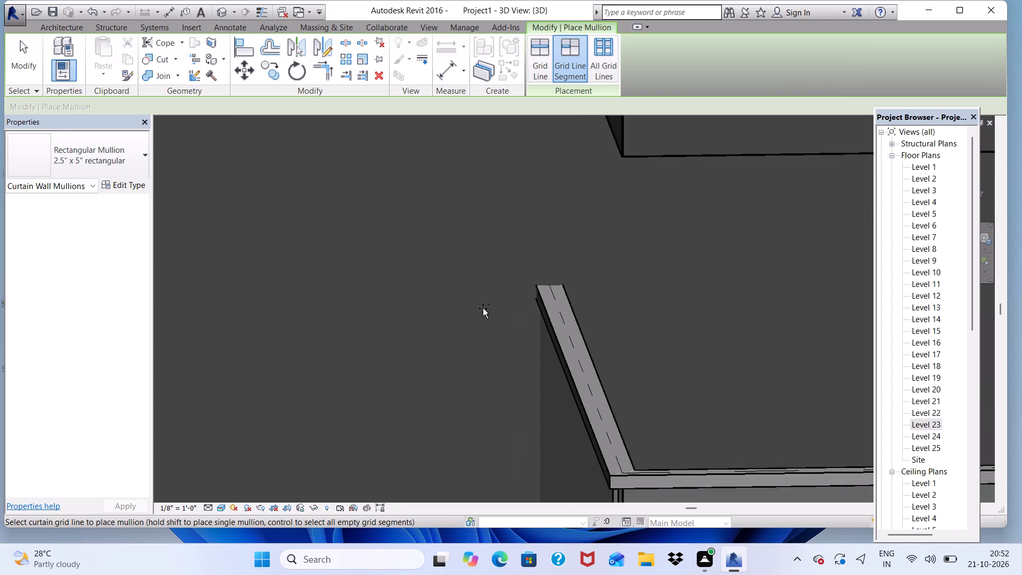
scroll(483, 308, "up", 1)
left_click(554, 325)
scroll(516, 291, "down", 5)
scroll(571, 441, "up", 3)
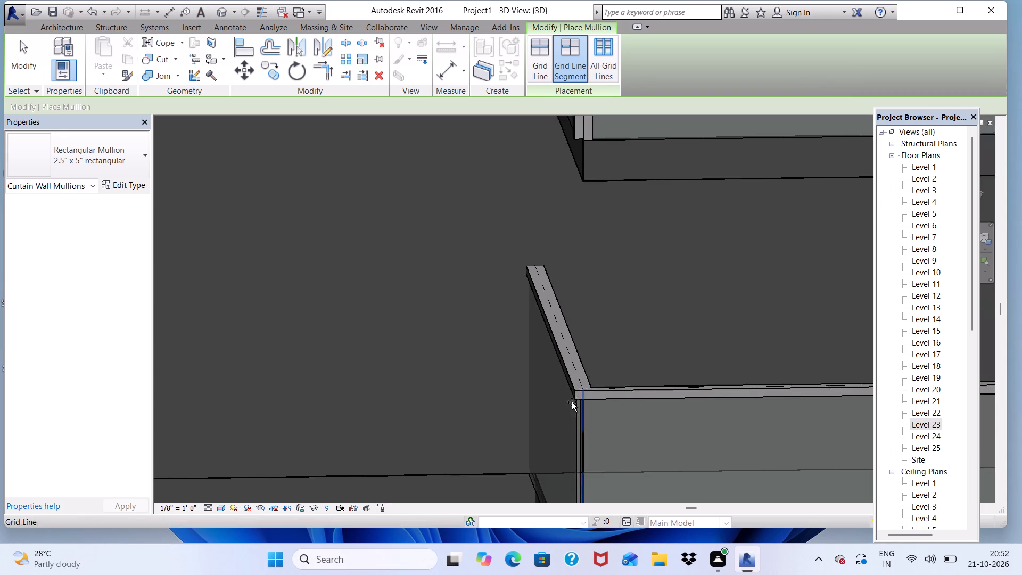
scroll(572, 402, "up", 6)
left_click(587, 381)
left_click(599, 379)
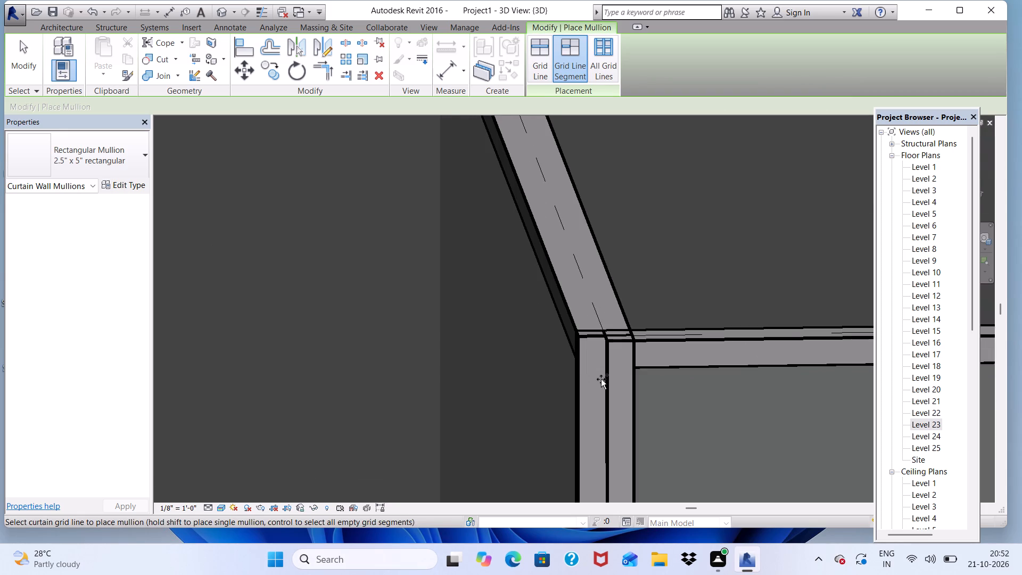
Inspect both ends of the eighth-highest balcony and the railings below it for missing mullions.
scroll(575, 356, "down", 6)
scroll(524, 308, "down", 11)
scroll(475, 392, "up", 3)
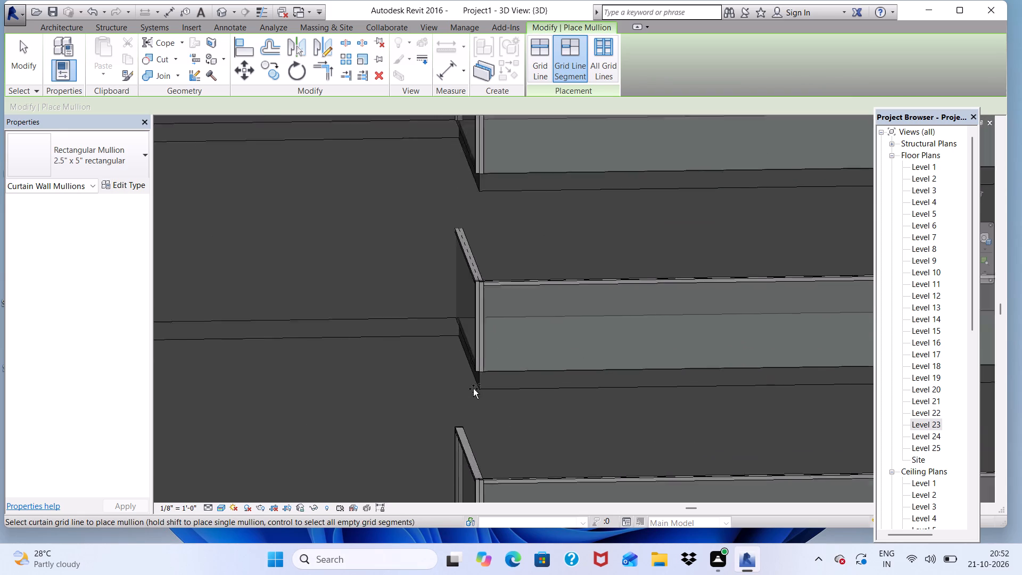
scroll(473, 389, "up", 2)
scroll(428, 330, "down", 5)
scroll(819, 289, "up", 11)
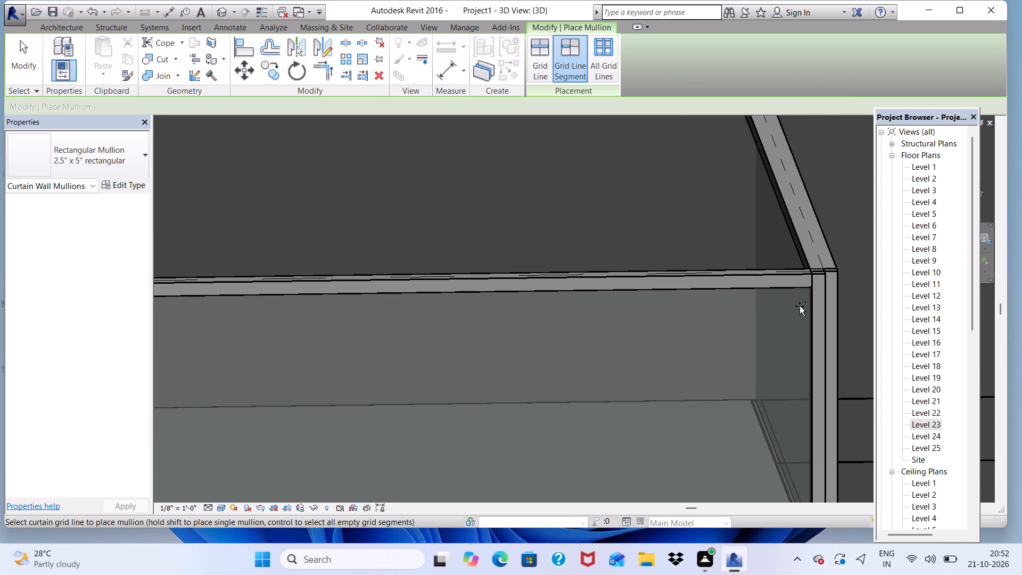
scroll(670, 245, "down", 18)
scroll(521, 388, "up", 3)
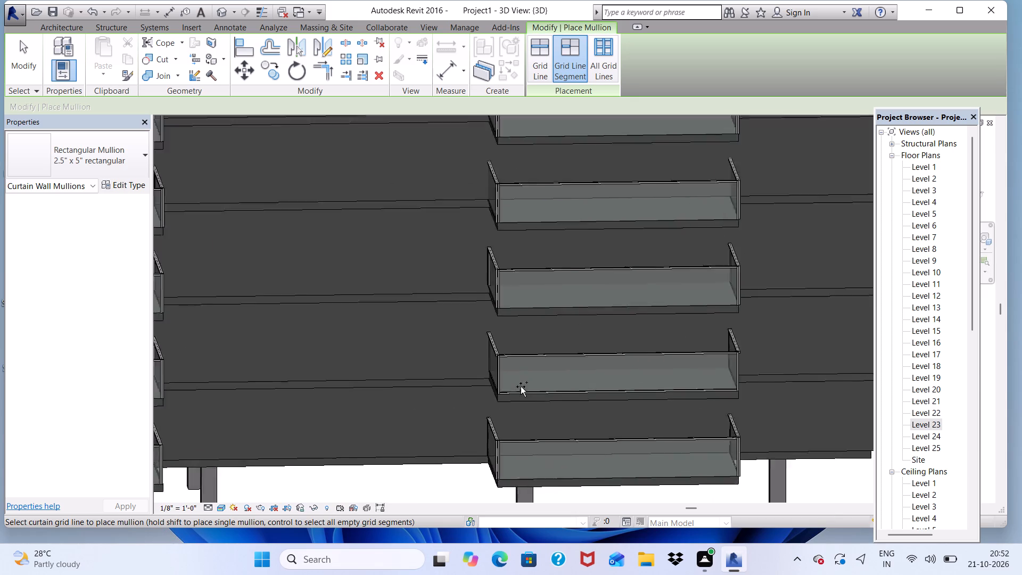
Place a 2.5" x 5" mullion on the short railing's outer-corner vertical nearer the first stack, on a balcony near the second stack's bottom.
scroll(521, 387, "up", 7)
scroll(489, 158, "up", 4)
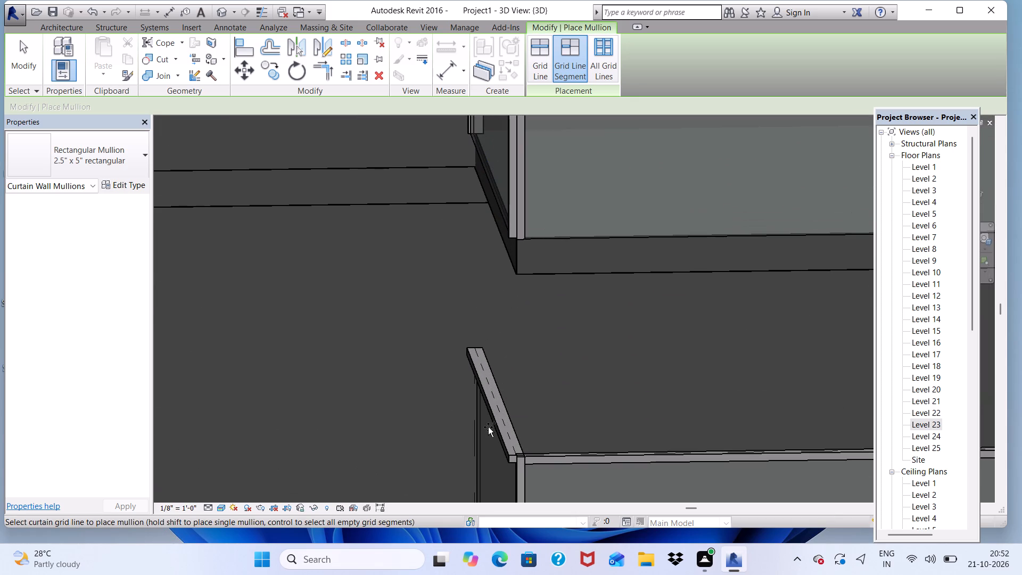
middle_click_drag(488, 427, 512, 348)
scroll(488, 330, "up", 2)
scroll(521, 381, "down", 2)
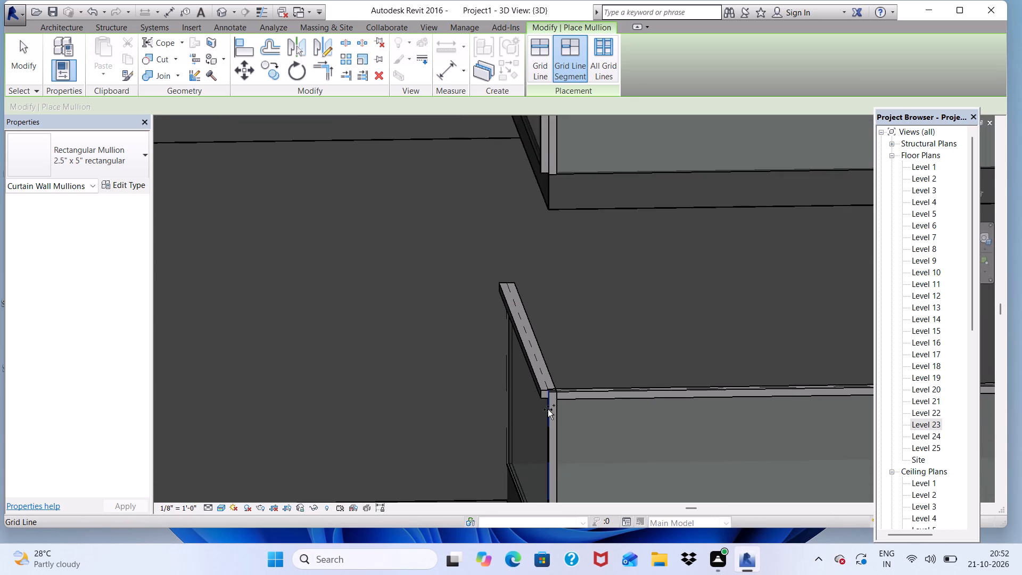
scroll(548, 406, "up", 5)
scroll(548, 397, "down", 1)
scroll(537, 382, "up", 1)
left_click(539, 391)
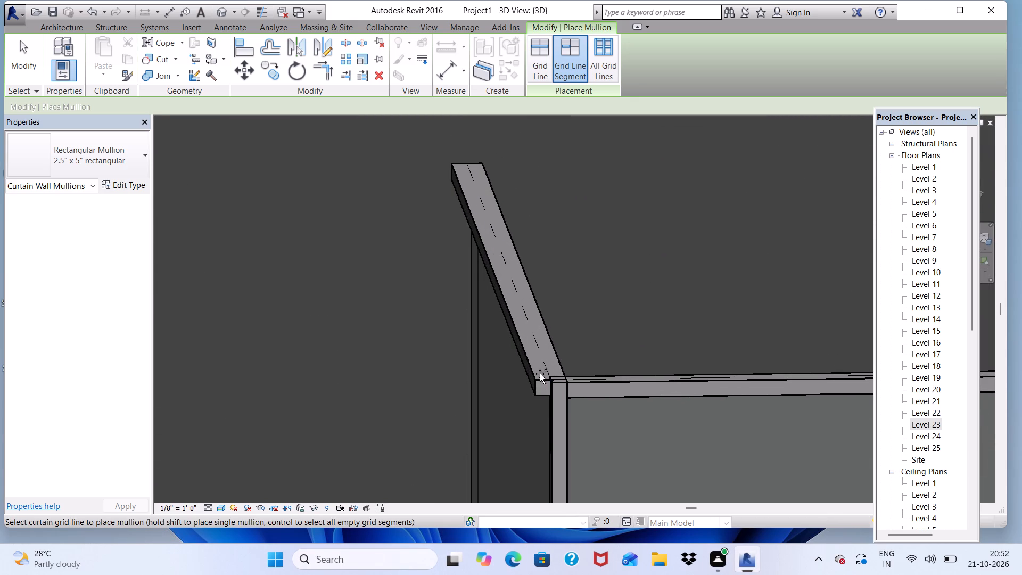
scroll(543, 403, "up", 4)
left_click(552, 398)
scroll(527, 324, "down", 10)
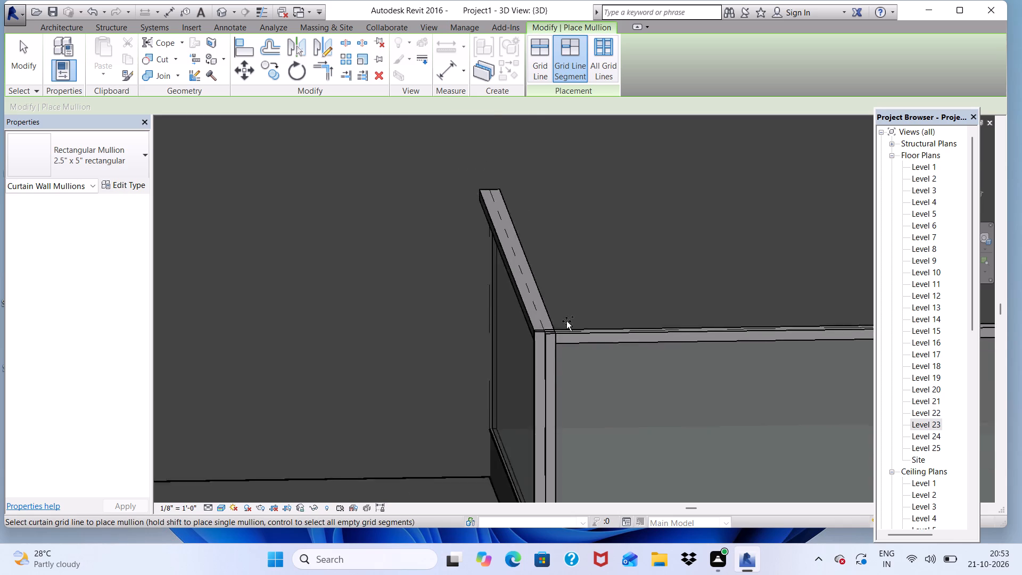
Inspect the lowest balconies of the second stack for railing edges that still lack mullions.
scroll(566, 321, "down", 2)
scroll(553, 373, "down", 4)
scroll(573, 437, "up", 4)
scroll(571, 437, "down", 5)
scroll(543, 366, "up", 2)
scroll(528, 364, "down", 6)
scroll(532, 376, "up", 1)
scroll(532, 376, "down", 3)
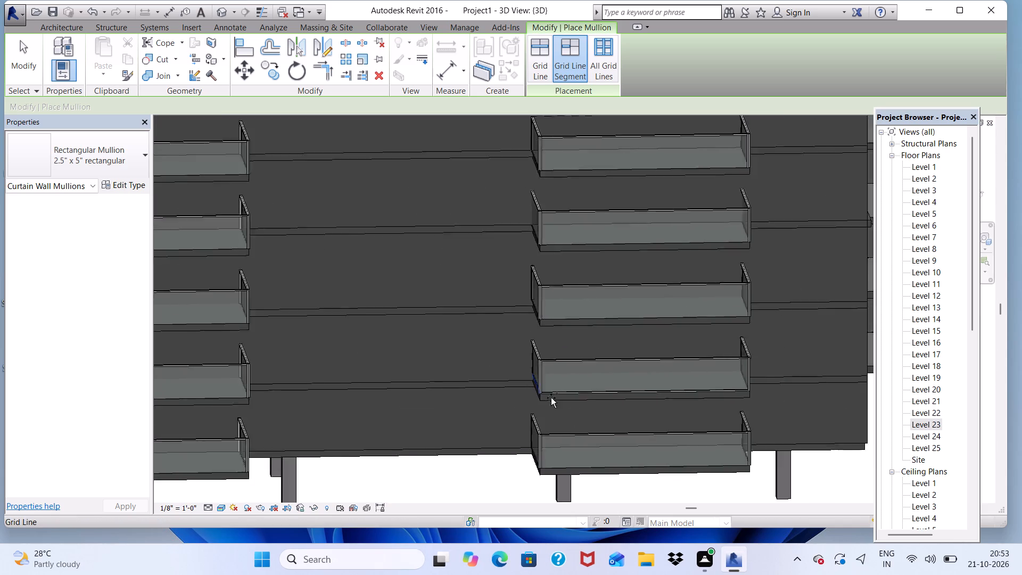
scroll(551, 398, "down", 2)
scroll(583, 455, "up", 15)
scroll(498, 404, "up", 4)
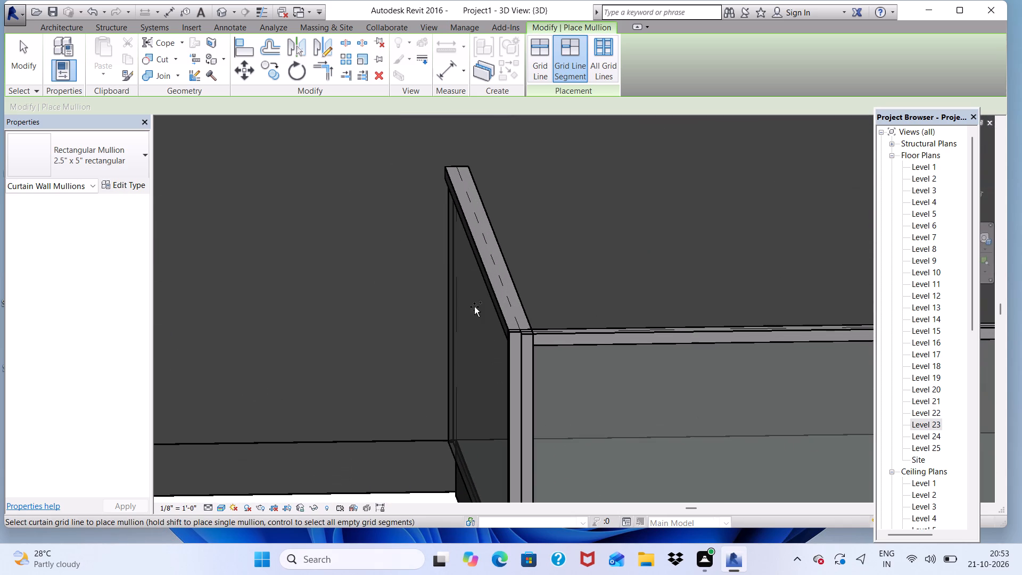
scroll(526, 321, "down", 10)
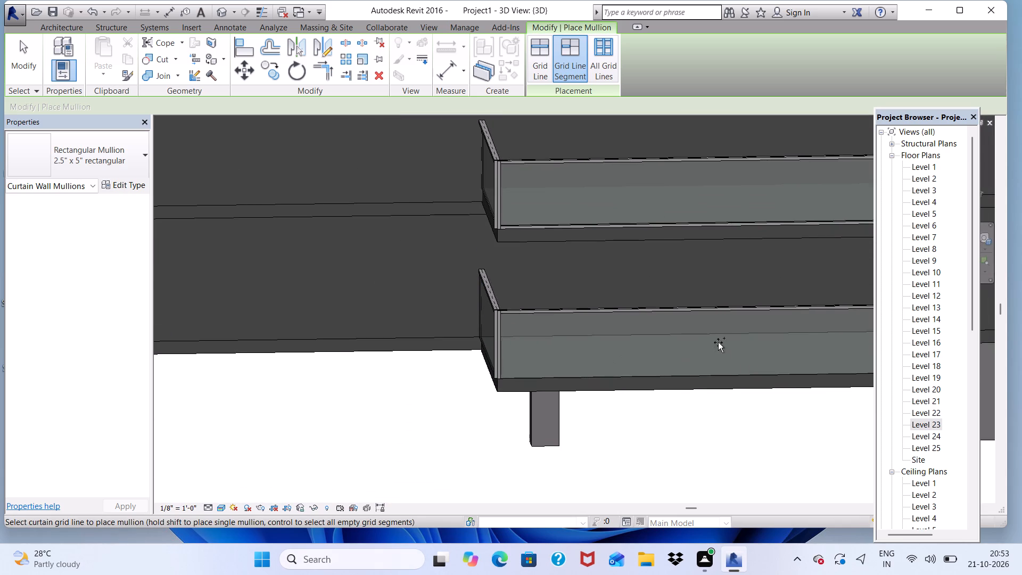
scroll(708, 338, "down", 4)
scroll(708, 390, "down", 2)
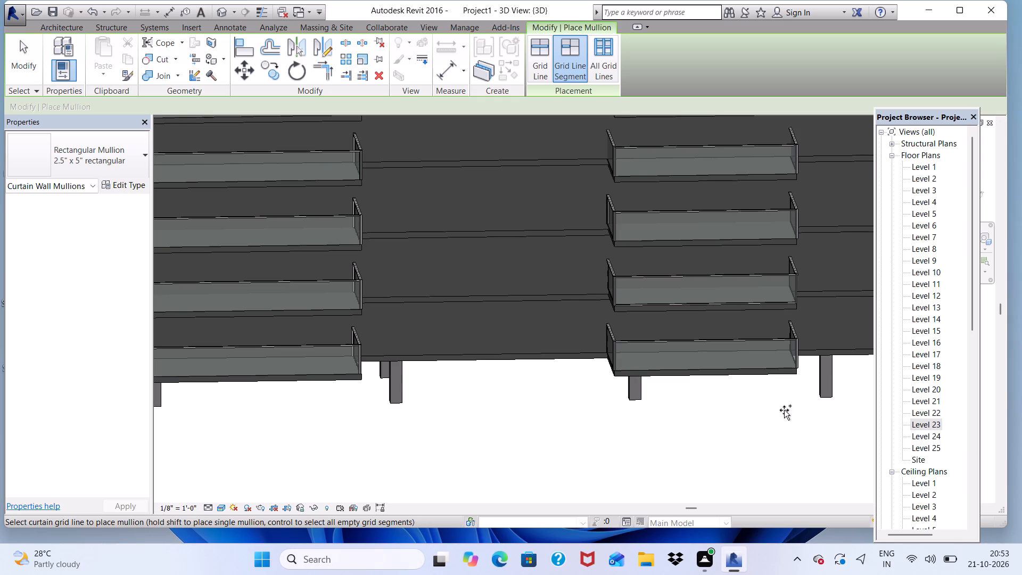
Place a 2.5" x 5" mullion on the short railing's outer-corner vertical, at the far end of the second stack's lowest balcony.
middle_click_drag(745, 384, 624, 369, "shift")
scroll(589, 415, "up", 8)
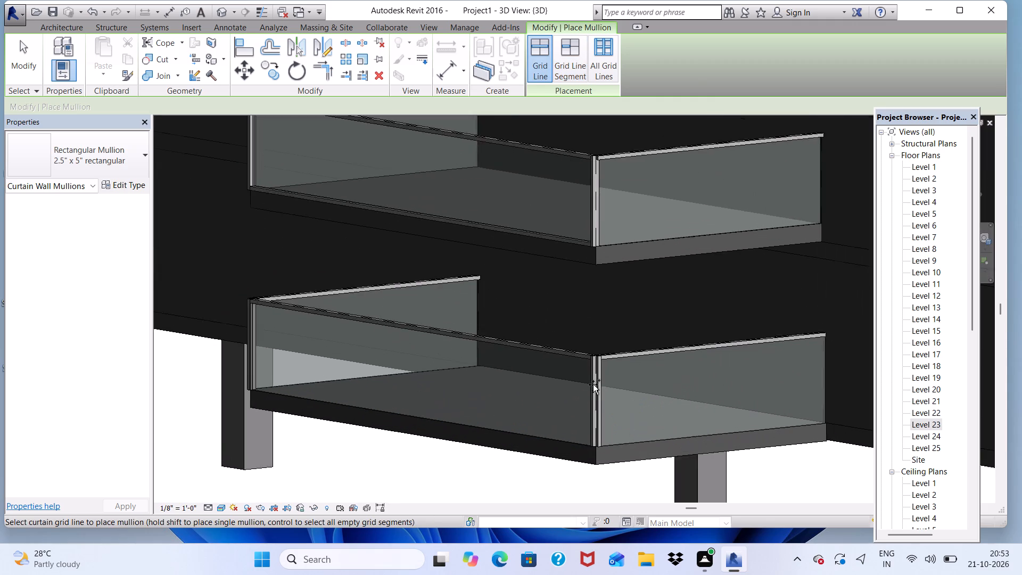
scroll(593, 384, "up", 3)
left_click(592, 343)
scroll(596, 338, "down", 6)
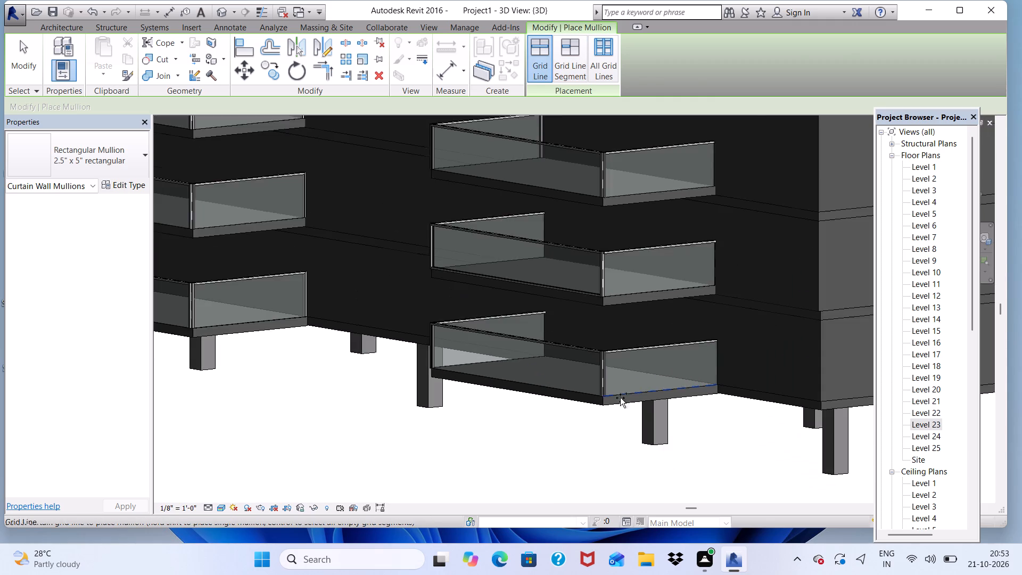
scroll(620, 398, "down", 5)
Place 2.5" x 5" mullions on the far short railing's top edge and outer-corner vertical, on a balcony just above the second stack's lowest.
scroll(664, 295, "up", 10)
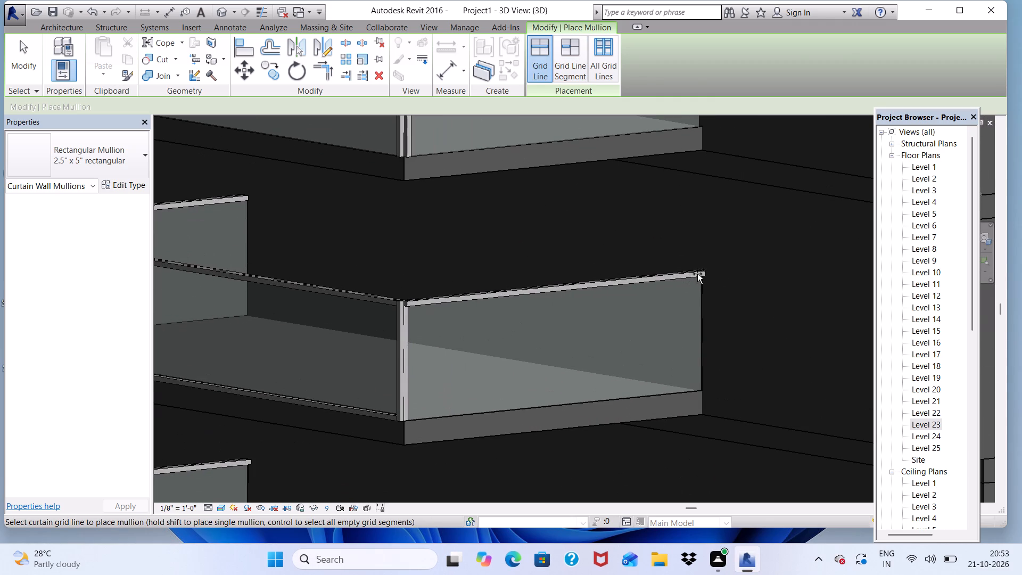
left_click(697, 274)
scroll(398, 298, "up", 3)
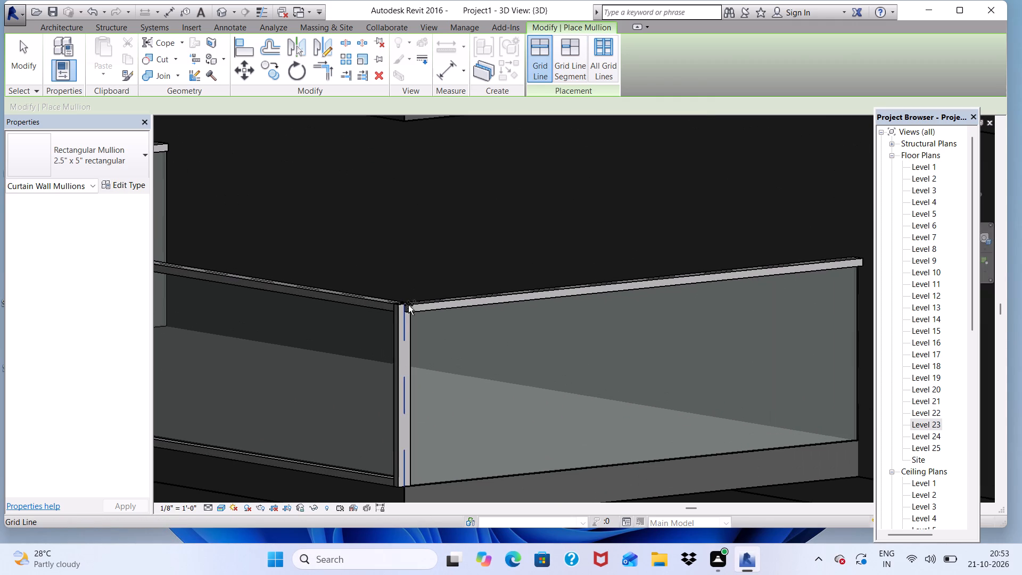
left_click(408, 305)
scroll(408, 312, "down", 4)
scroll(456, 299, "down", 9)
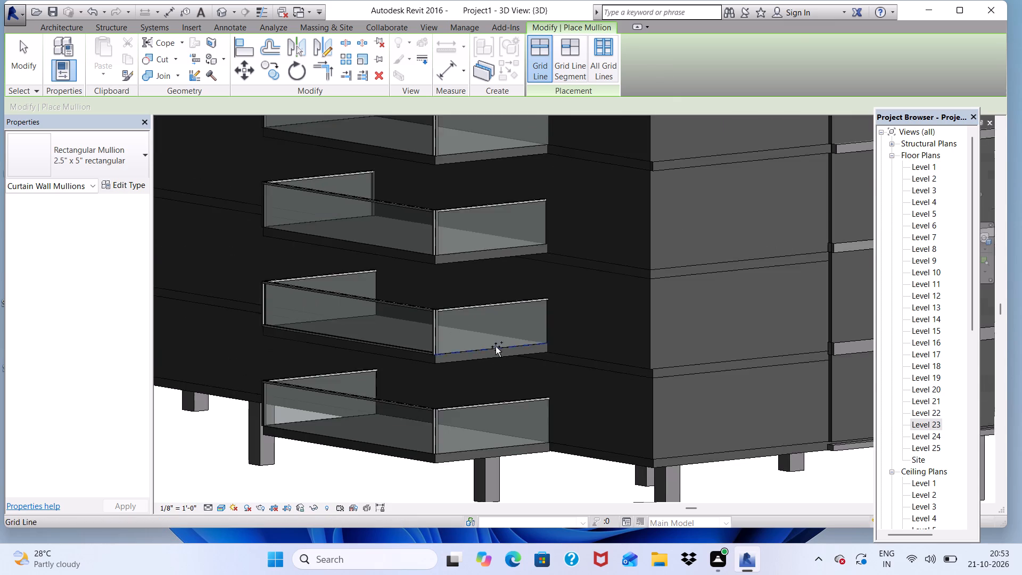
scroll(496, 347, "down", 2)
scroll(473, 156, "up", 4)
key("space")
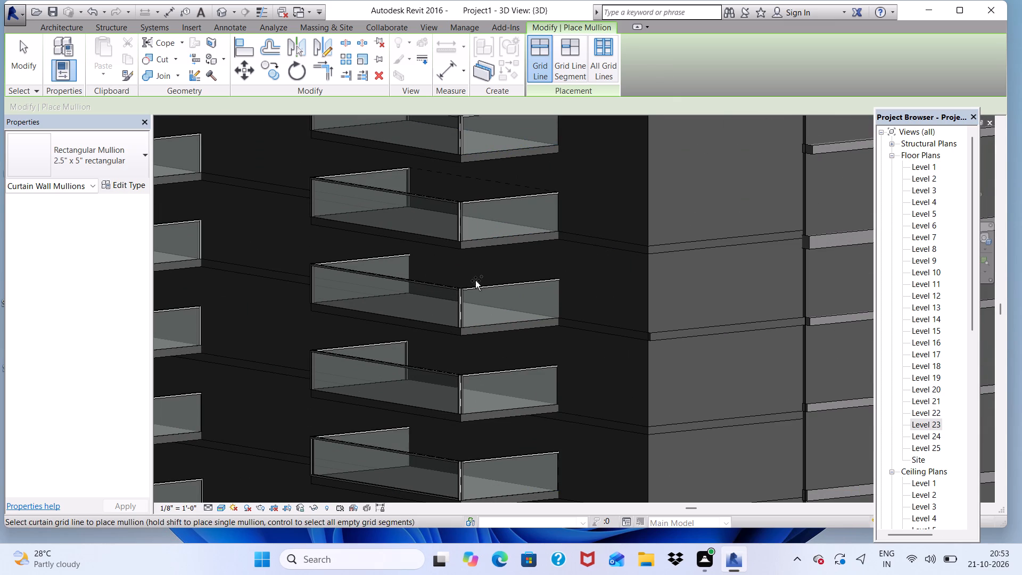
key("Escape")
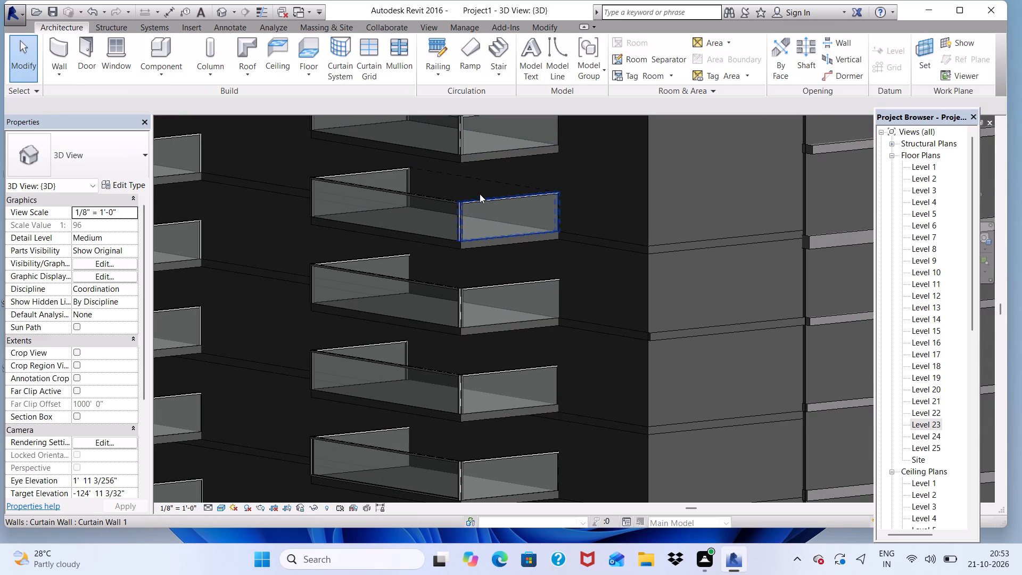
Delete the long building-side curtain walls from three of the second stack's balconies, leaving their outer railings in place.
left_click(485, 179)
key("Delete")
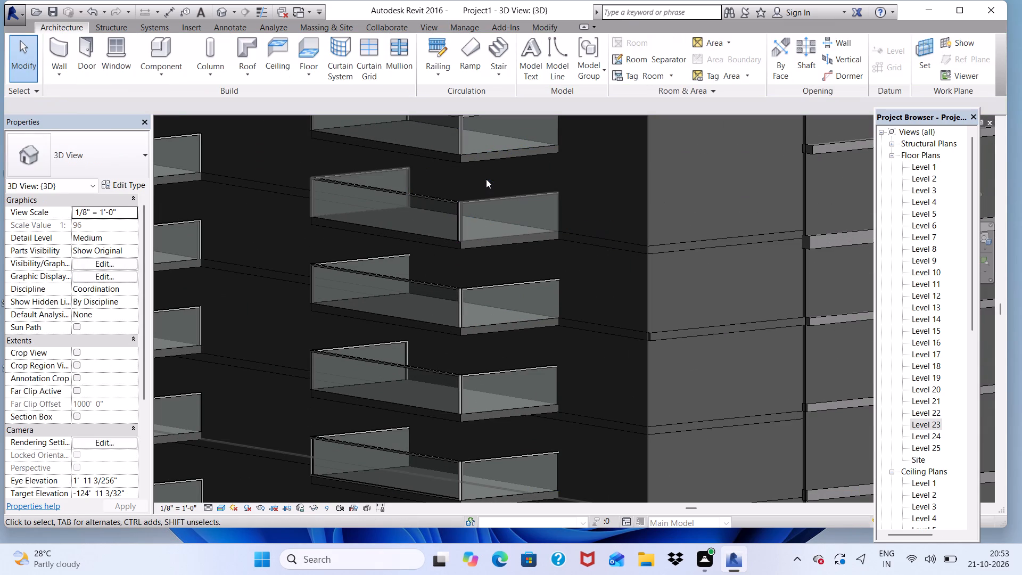
scroll(486, 210, "down", 3)
scroll(474, 286, "down", 5)
scroll(466, 261, "up", 5)
scroll(464, 205, "down", 2)
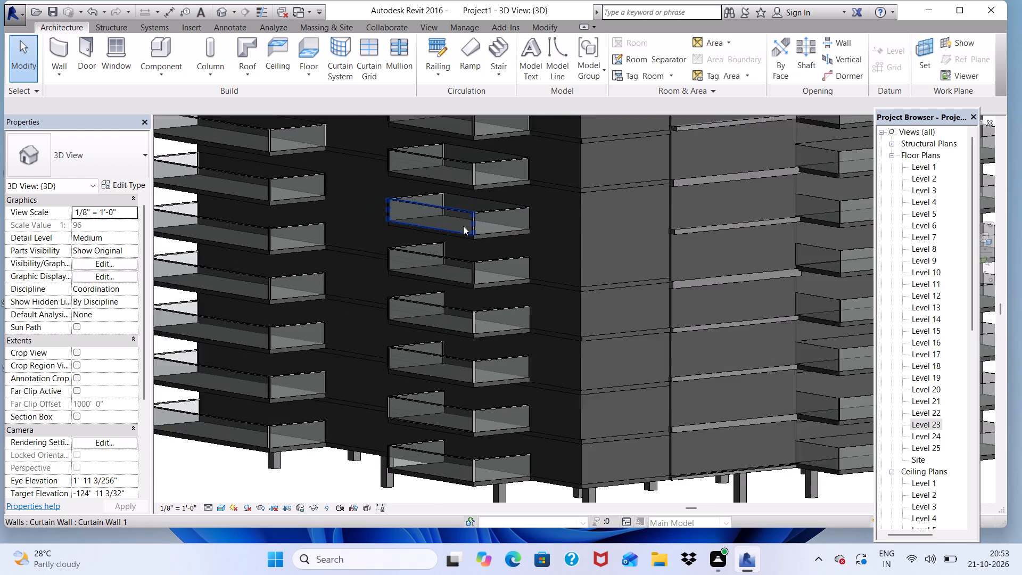
scroll(463, 226, "down", 3)
scroll(448, 168, "up", 11)
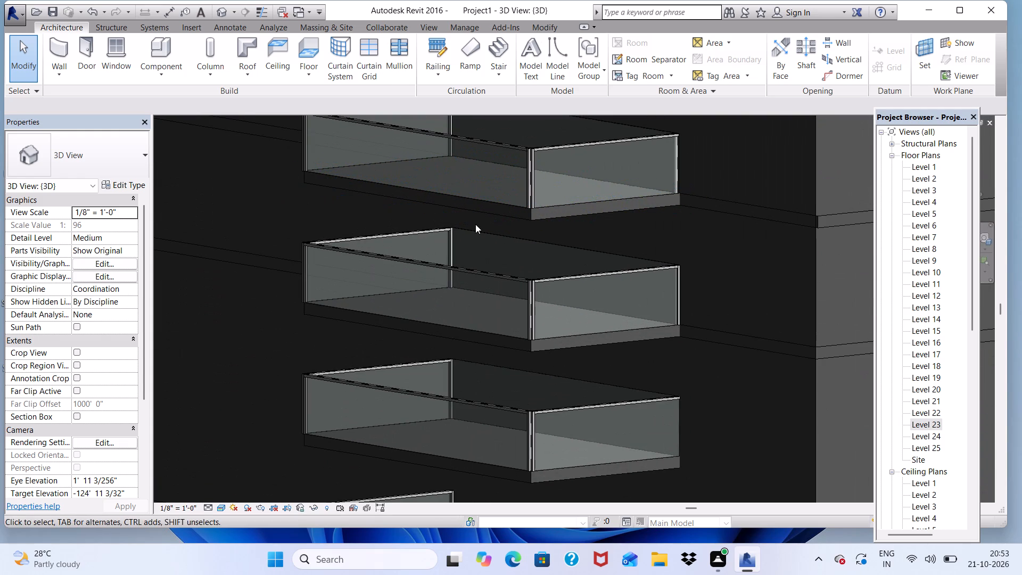
left_click(479, 233)
key("Delete")
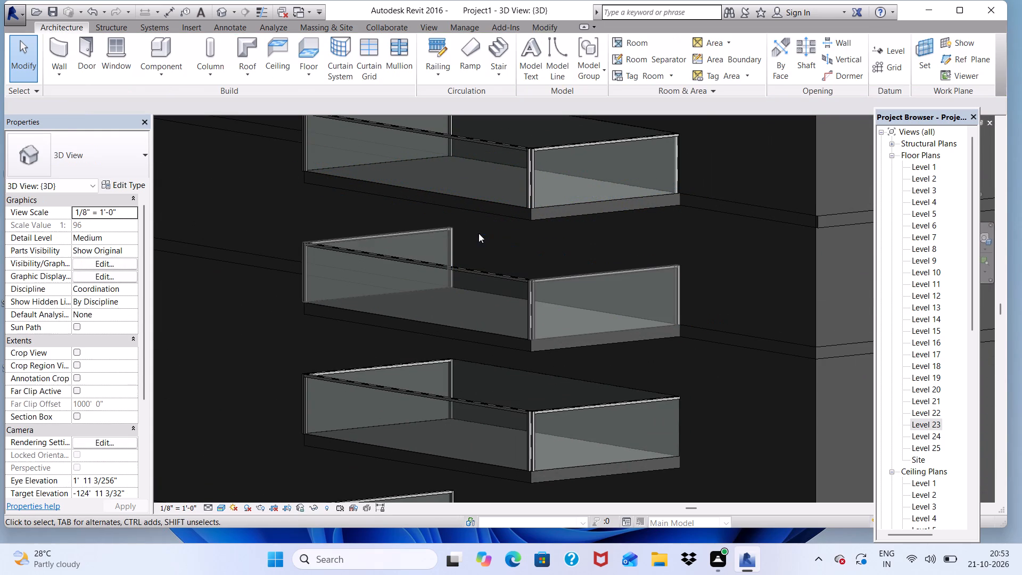
scroll(479, 233, "up", 1)
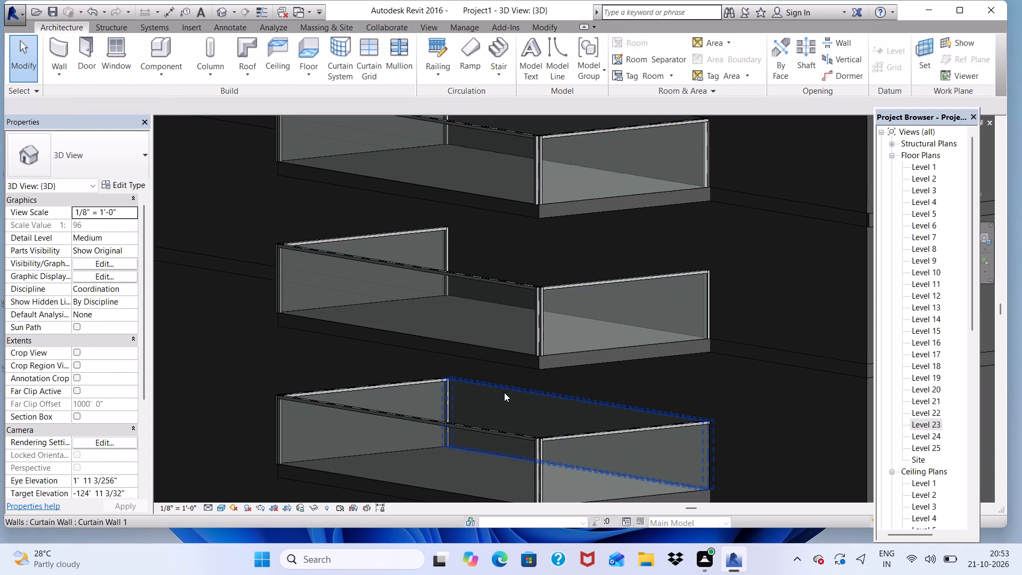
left_click(504, 392)
key("Delete")
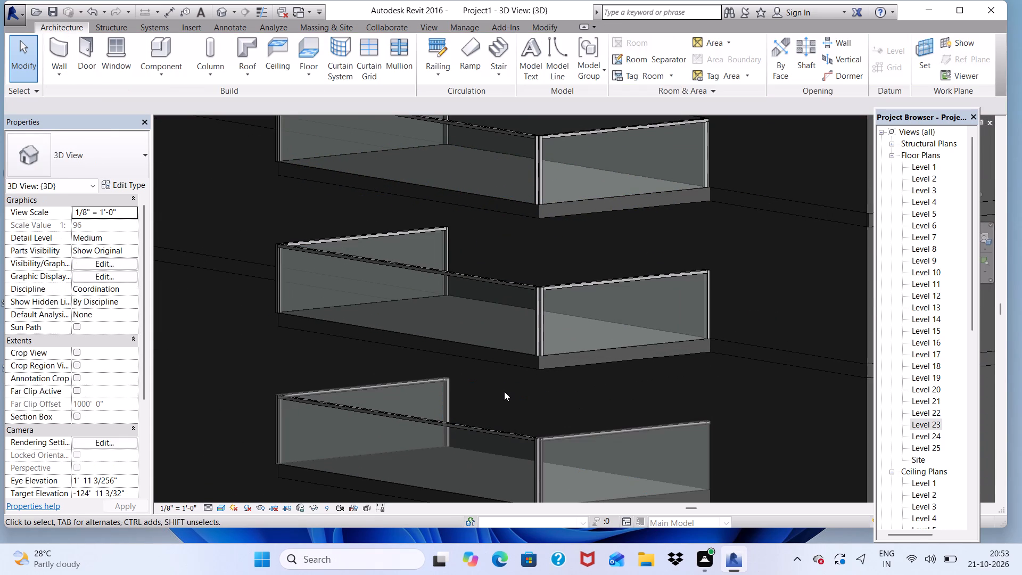
Delete the building-side curtain walls from three higher balconies of the second stack, including the one on Level 18.
scroll(483, 312, "down", 6)
scroll(473, 202, "up", 4)
left_click(481, 250)
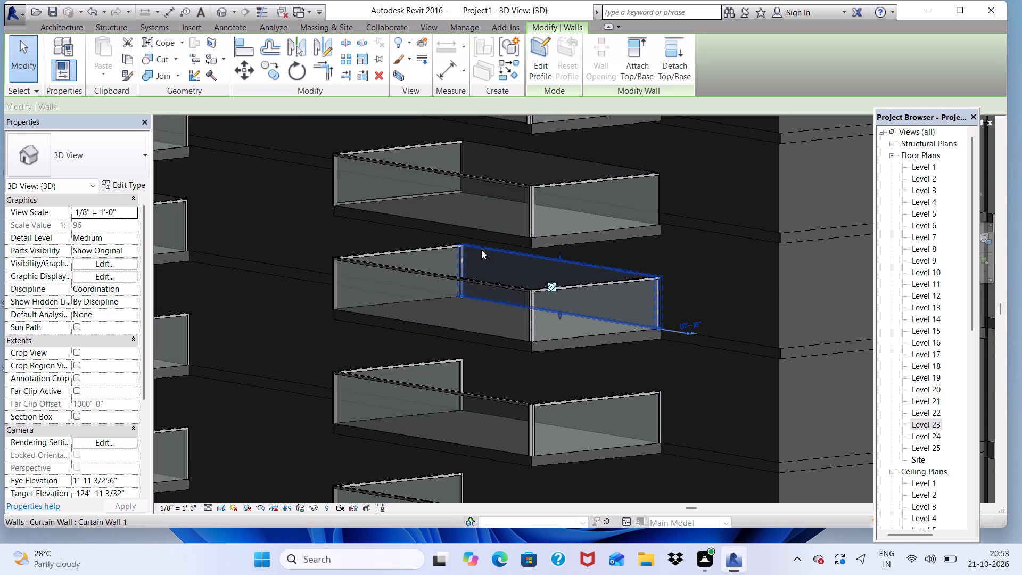
key("Delete")
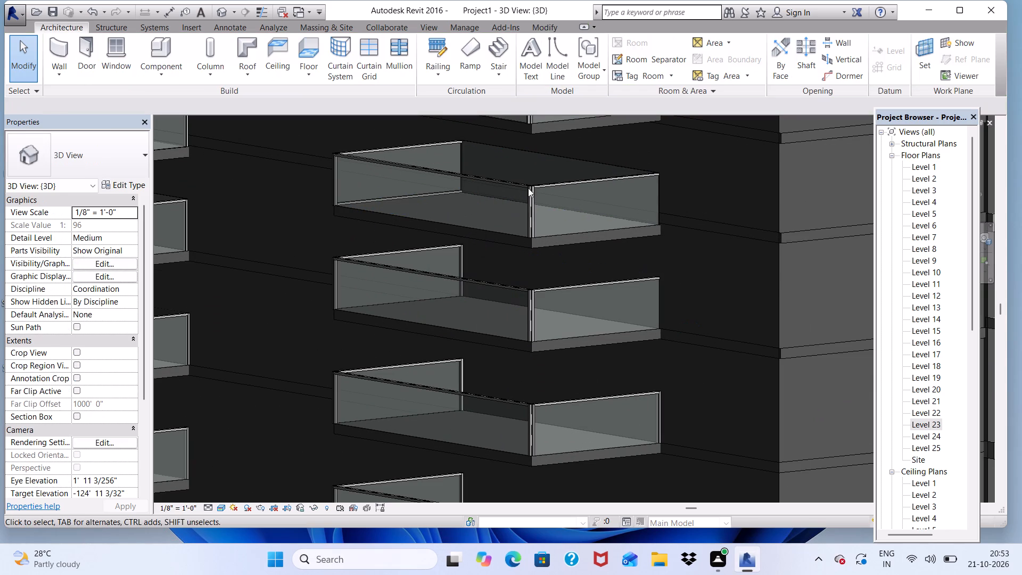
left_click(539, 155)
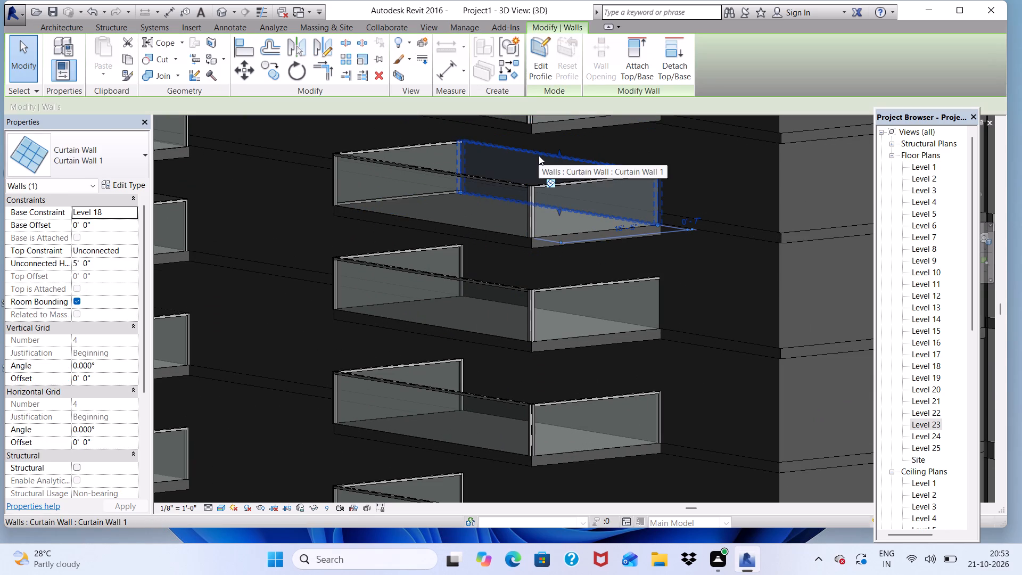
key("Delete")
scroll(534, 159, "down", 5)
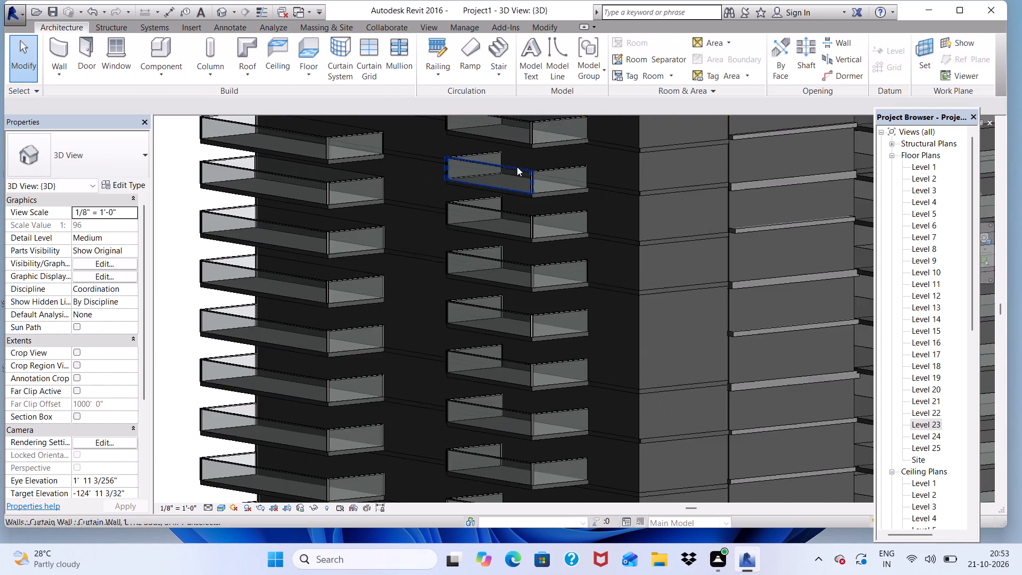
scroll(517, 167, "down", 6)
scroll(518, 127, "up", 4)
left_click(526, 158)
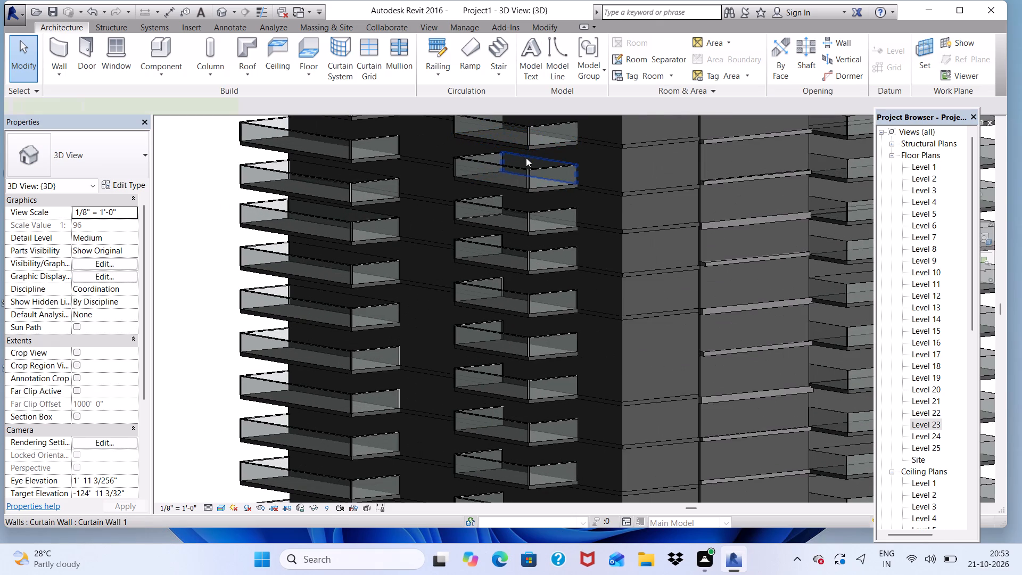
key("Delete")
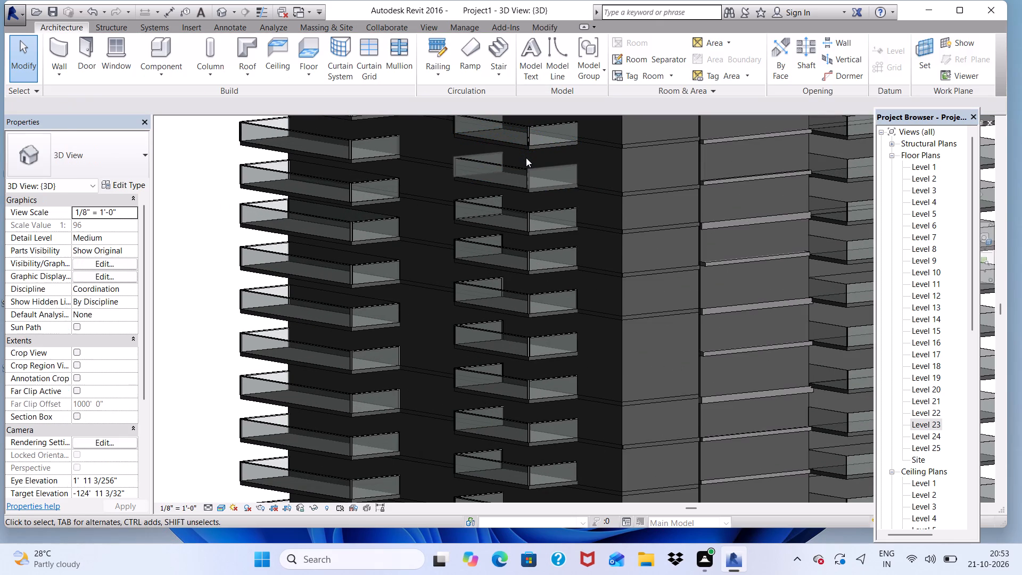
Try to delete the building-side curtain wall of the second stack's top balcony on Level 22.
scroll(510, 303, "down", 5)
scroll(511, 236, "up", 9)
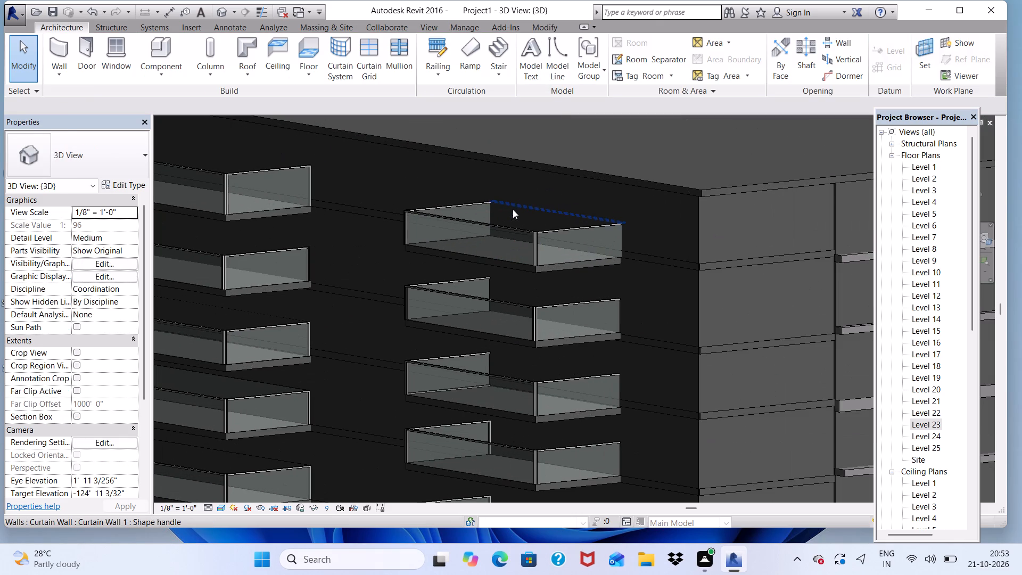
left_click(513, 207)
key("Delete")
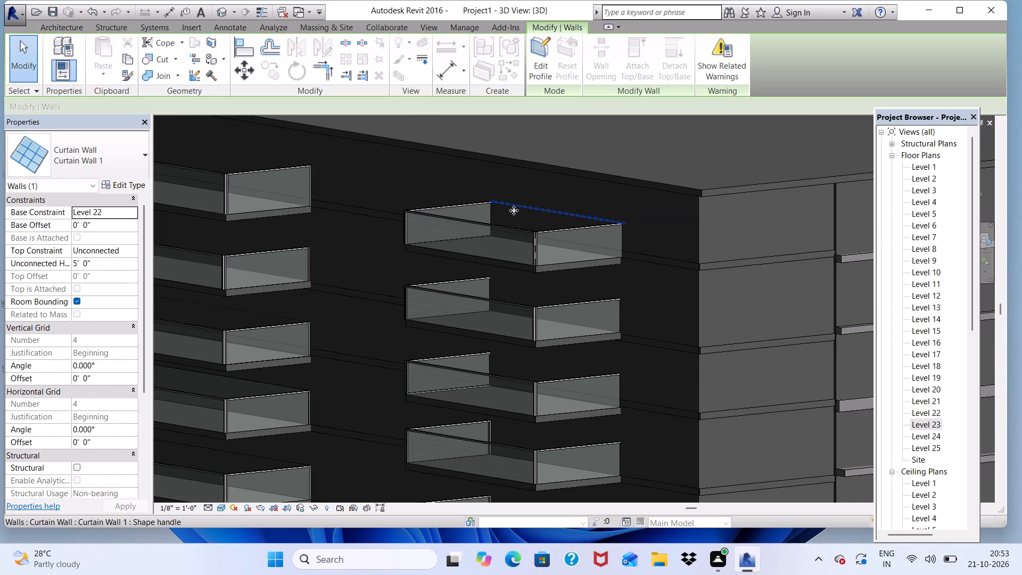
Delete the building-side curtain wall from the fourth balcony from the top of the first stack.
scroll(463, 292, "down", 5)
scroll(330, 311, "up", 6)
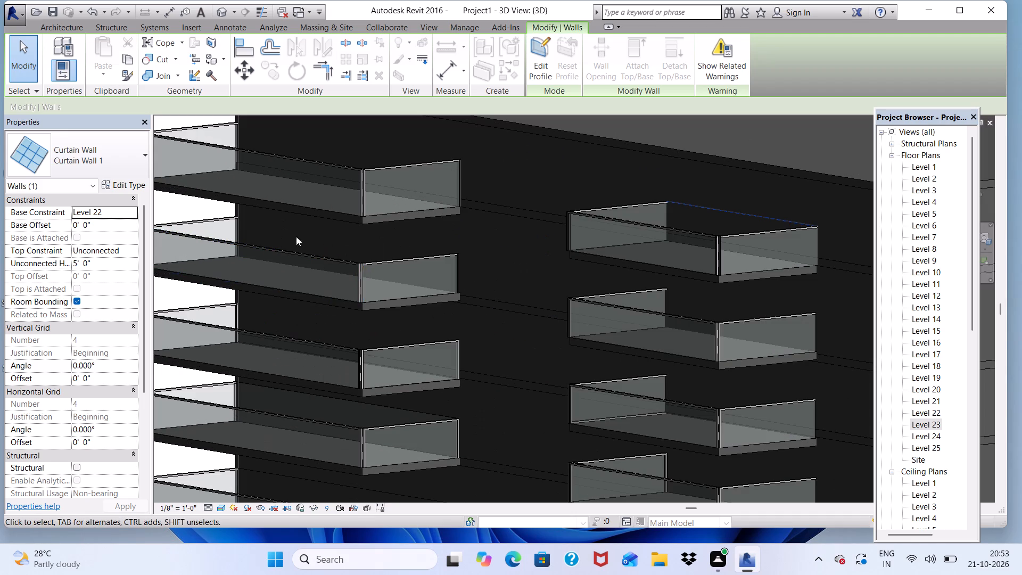
left_click(298, 399)
key("Delete")
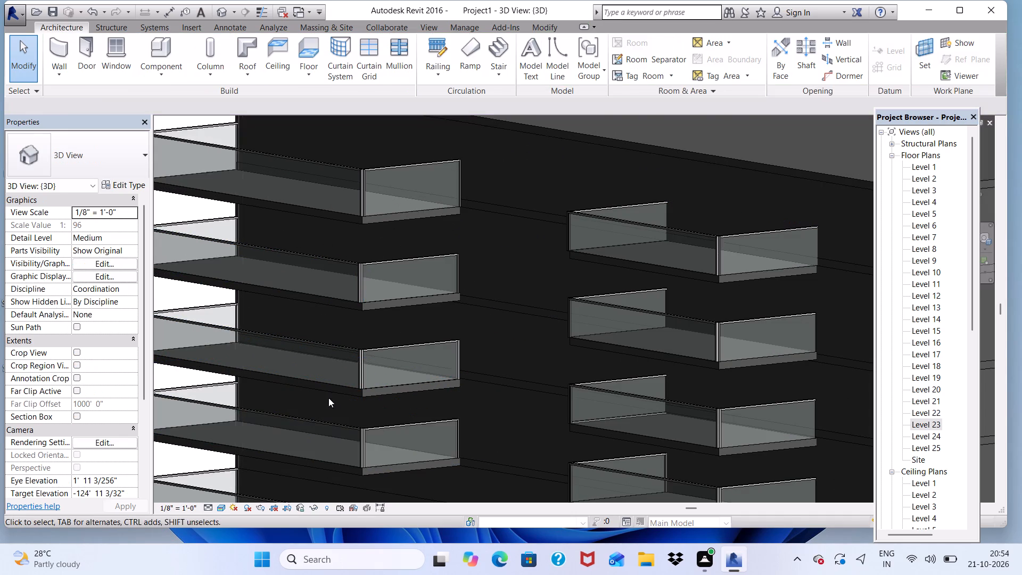
Inspect the balconies of both stacks from top to bottom for leftover building-side curtain walls.
scroll(328, 398, "down", 7)
scroll(236, 368, "up", 5)
scroll(273, 391, "down", 6)
scroll(339, 436, "up", 10)
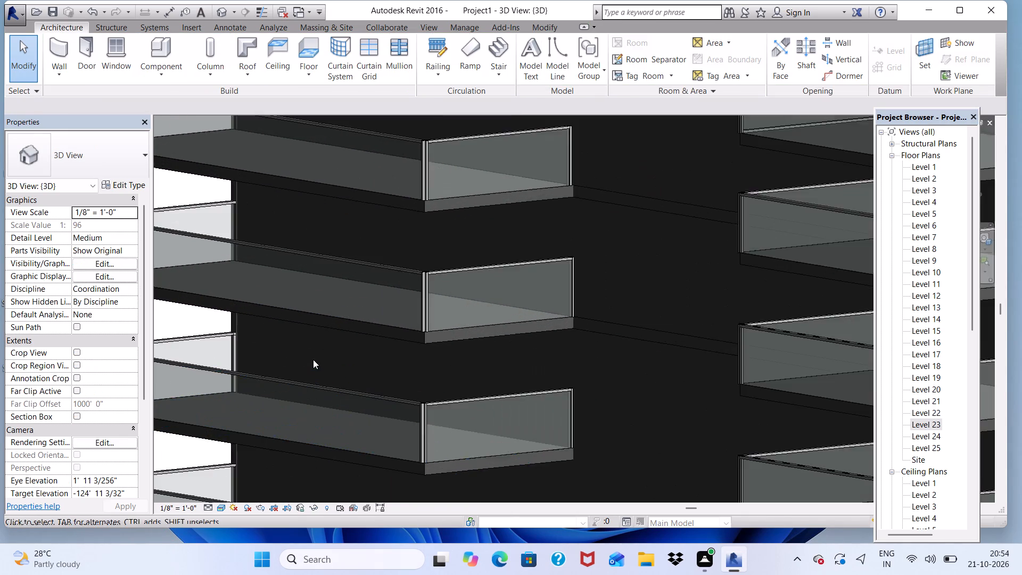
scroll(313, 359, "up", 5)
scroll(261, 355, "down", 10)
scroll(329, 398, "up", 5)
scroll(305, 306, "down", 2)
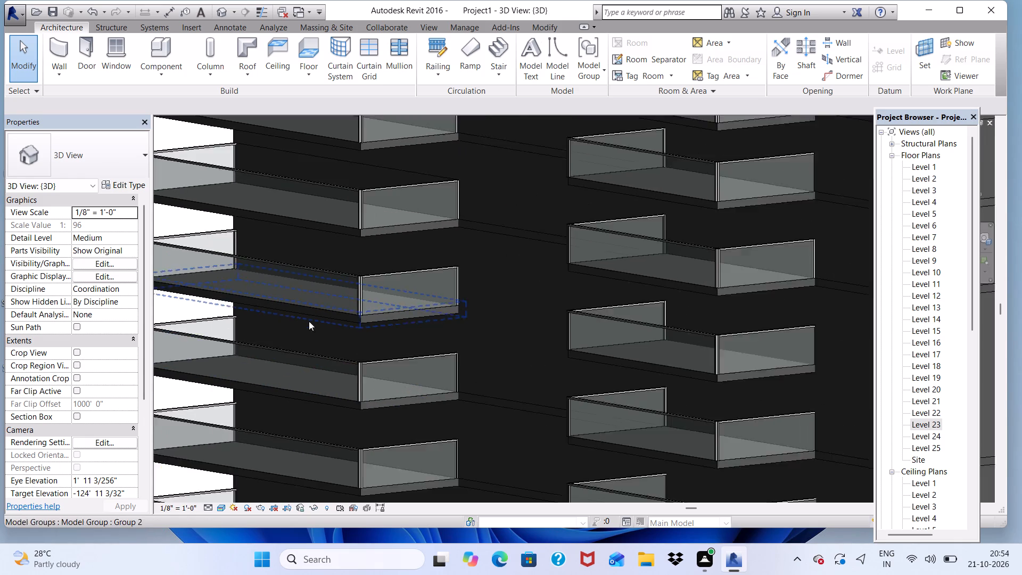
scroll(309, 321, "down", 3)
scroll(286, 428, "up", 5)
scroll(277, 436, "down", 5)
scroll(270, 337, "up", 1)
scroll(265, 355, "down", 7)
scroll(283, 458, "up", 3)
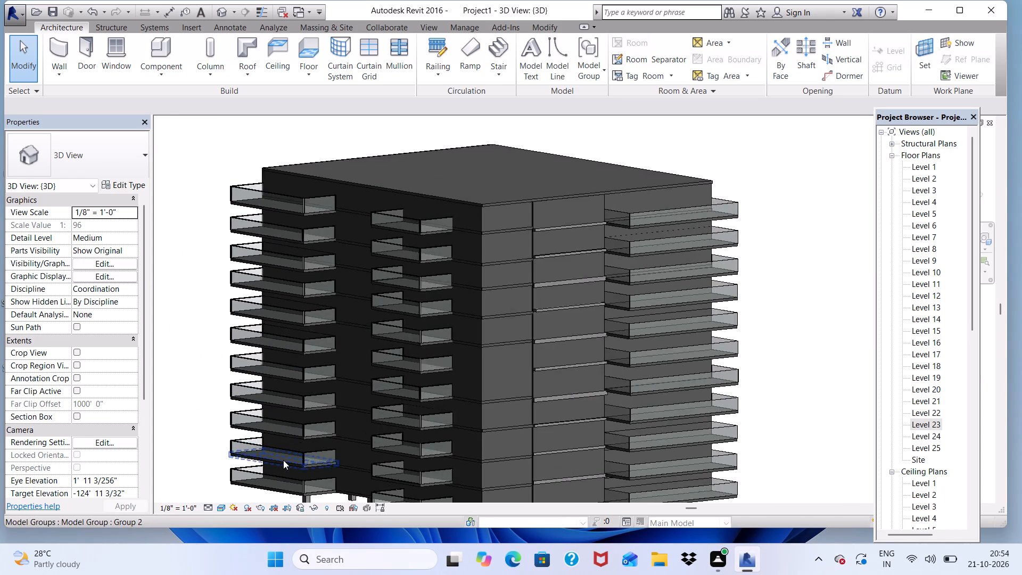
scroll(283, 460, "up", 2)
scroll(275, 376, "down", 4)
scroll(279, 449, "up", 4)
scroll(606, 409, "down", 2)
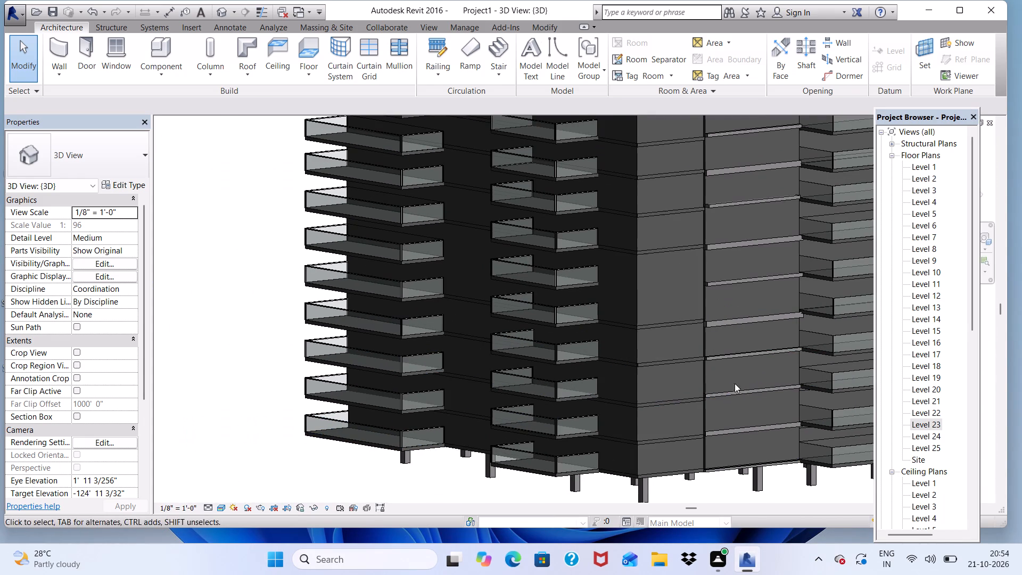
scroll(607, 524, "down", 3)
Examine the tower's balconies from all around, including the railings on the adjacent faces.
middle_click_drag(628, 543, 411, 440)
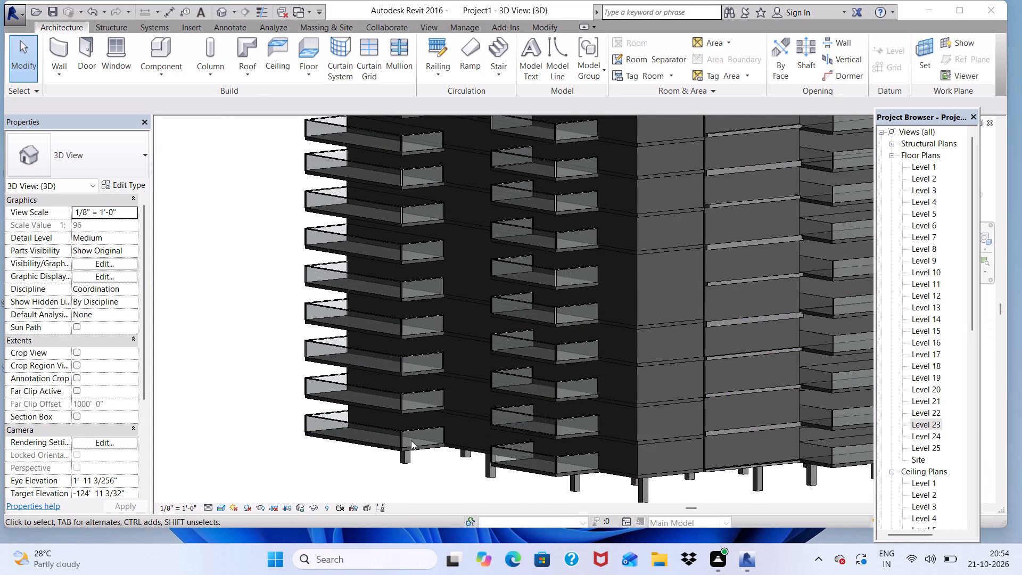
middle_click_drag(411, 440, 482, 306)
scroll(547, 357, "up", 4)
scroll(550, 404, "down", 1)
middle_click_drag(550, 428, 496, 512, "shift")
scroll(491, 504, "down", 1, "shift")
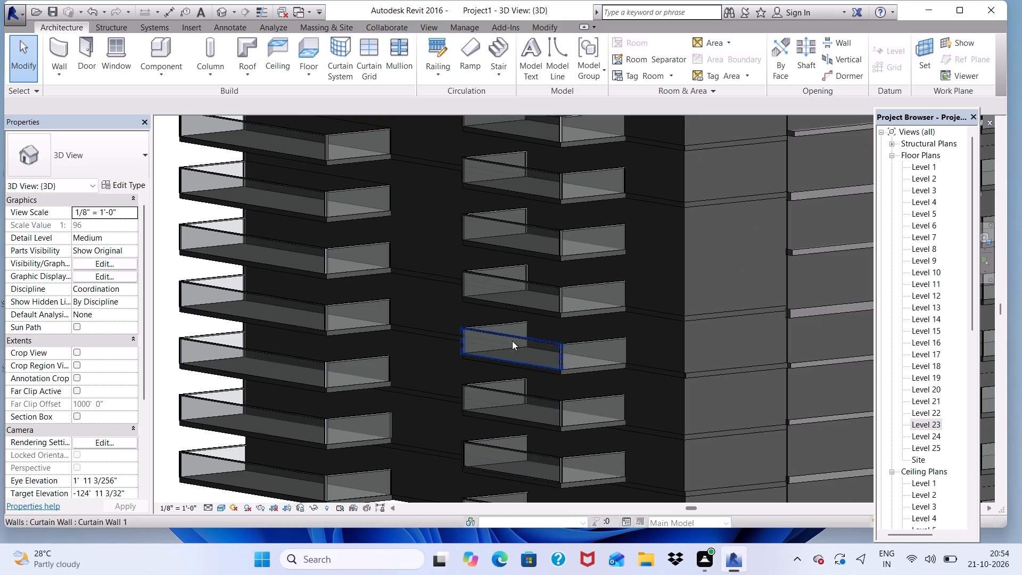
middle_click_drag(582, 406, 508, 445, "shift")
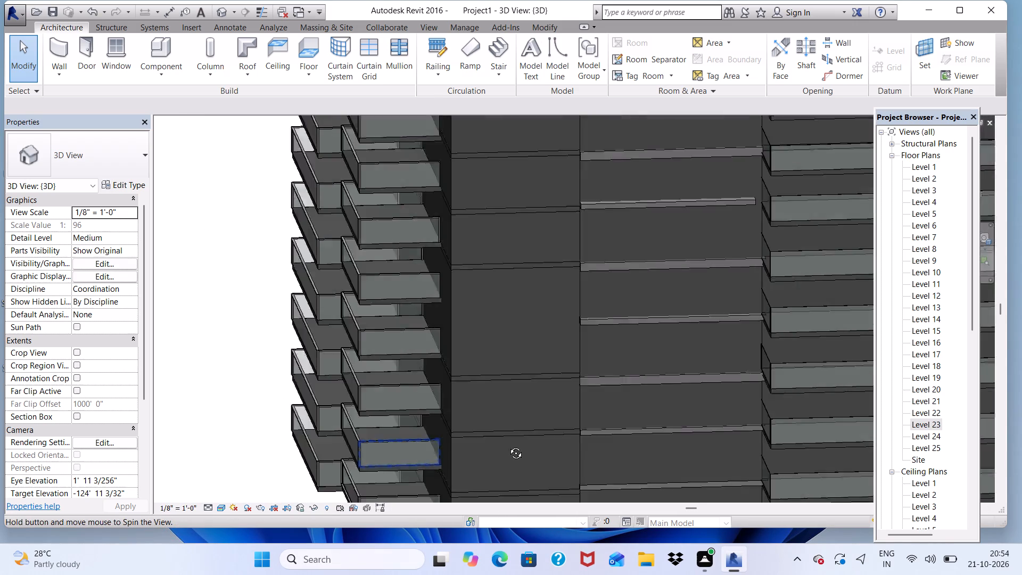
middle_click_drag(508, 445, 438, 436, "shift")
scroll(551, 166, "up", 4)
scroll(553, 158, "down", 7)
scroll(227, 301, "down", 1, "shift")
middle_click_drag(234, 310, 402, 211, "shift")
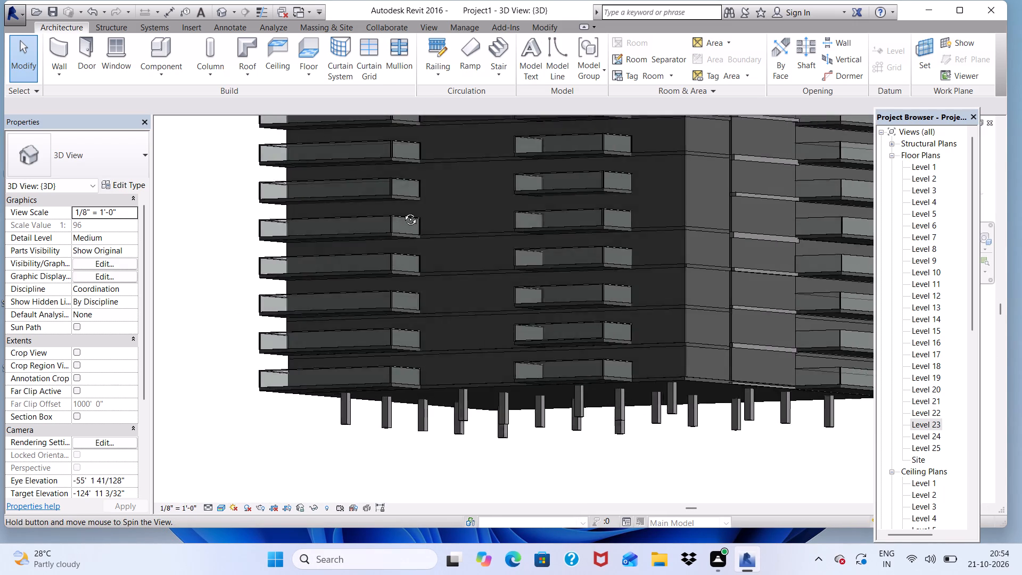
middle_click_drag(402, 211, 468, 201, "shift")
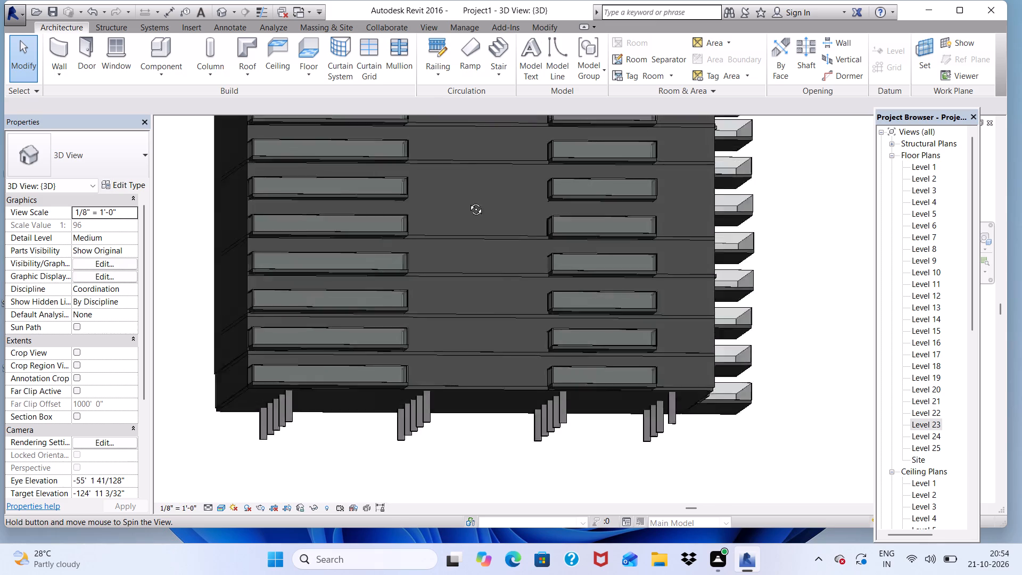
middle_click_drag(468, 201, 430, 304, "shift")
scroll(430, 303, "up", 1)
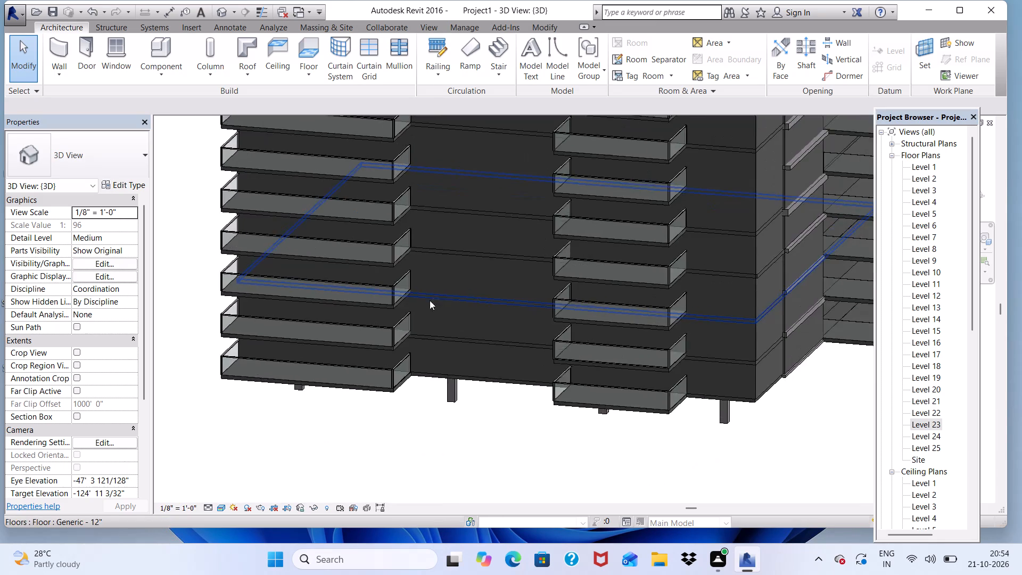
scroll(427, 302, "down", 11)
scroll(431, 356, "up", 5)
scroll(467, 276, "up", 5, "shift")
middle_click_drag(467, 276, 447, 259, "shift")
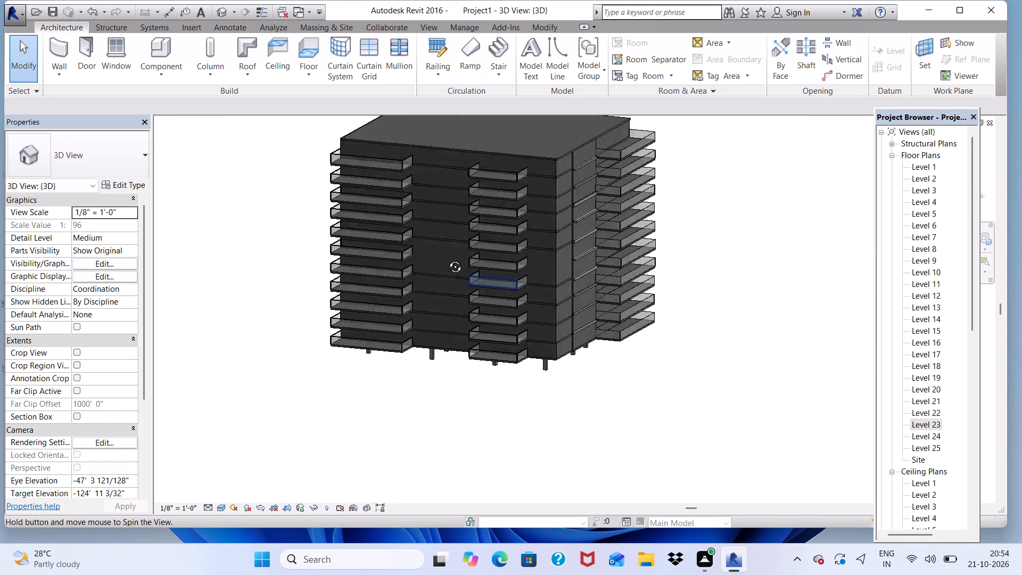
middle_click_drag(447, 259, 514, 179, "shift")
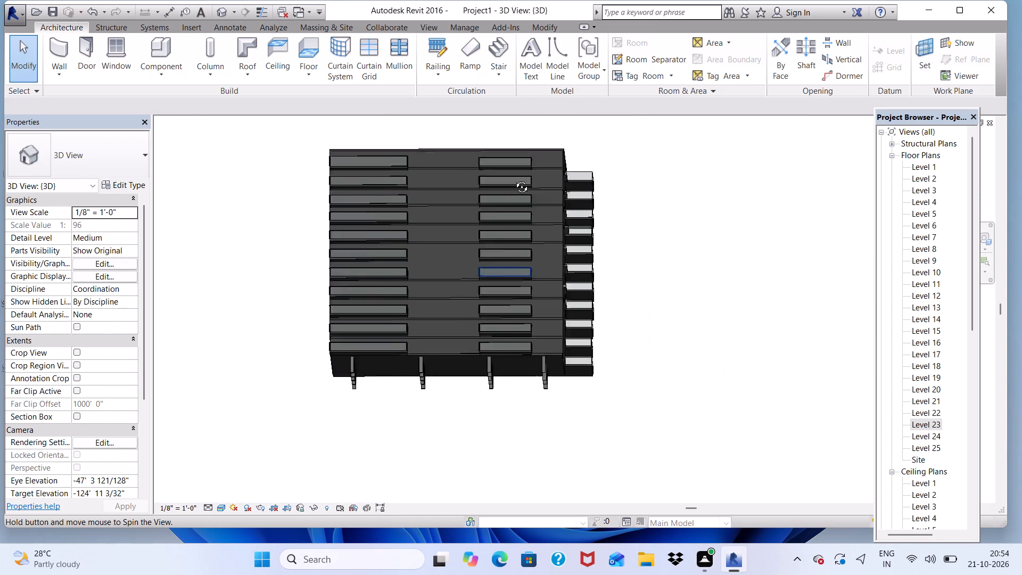
middle_click_drag(514, 179, 422, 262, "shift")
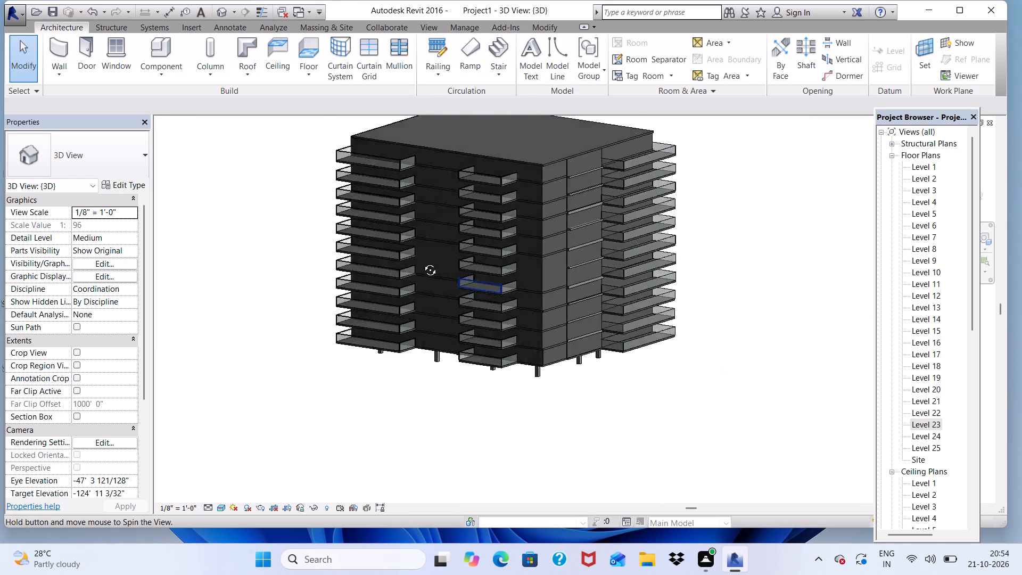
middle_click_drag(422, 262, 240, 273, "shift")
scroll(368, 261, "up", 3)
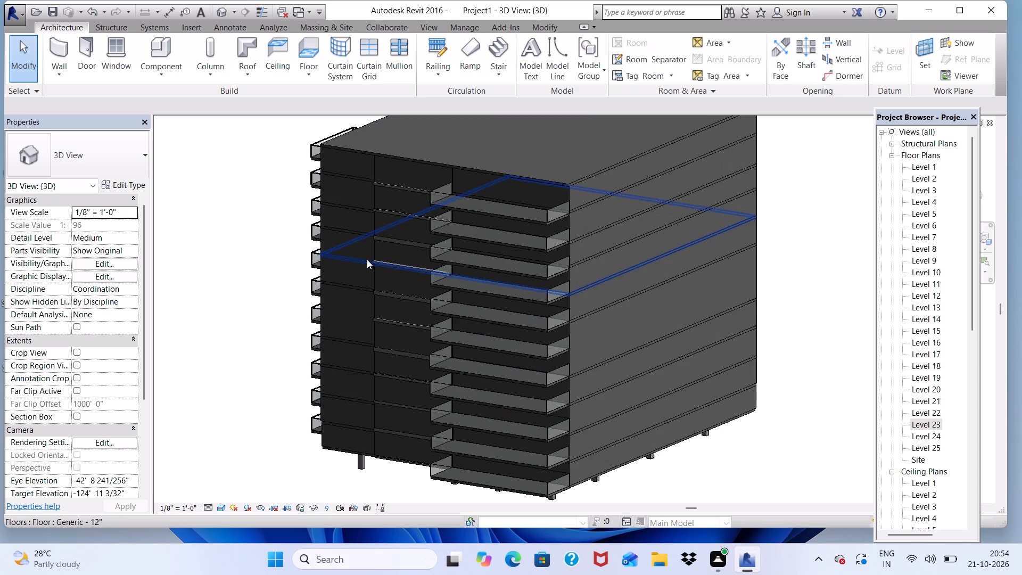
scroll(366, 258, "up", 3)
scroll(344, 254, "down", 1)
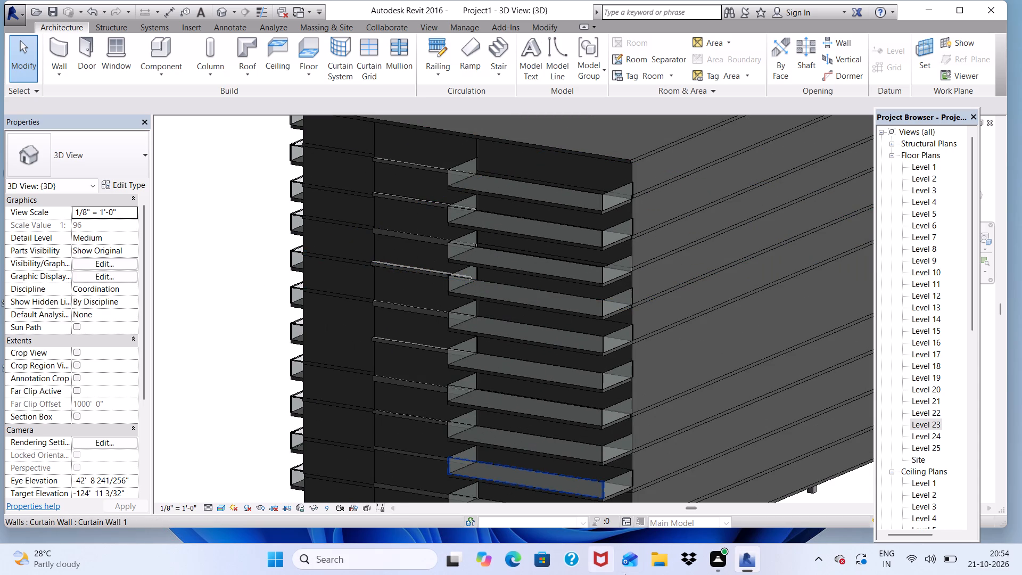
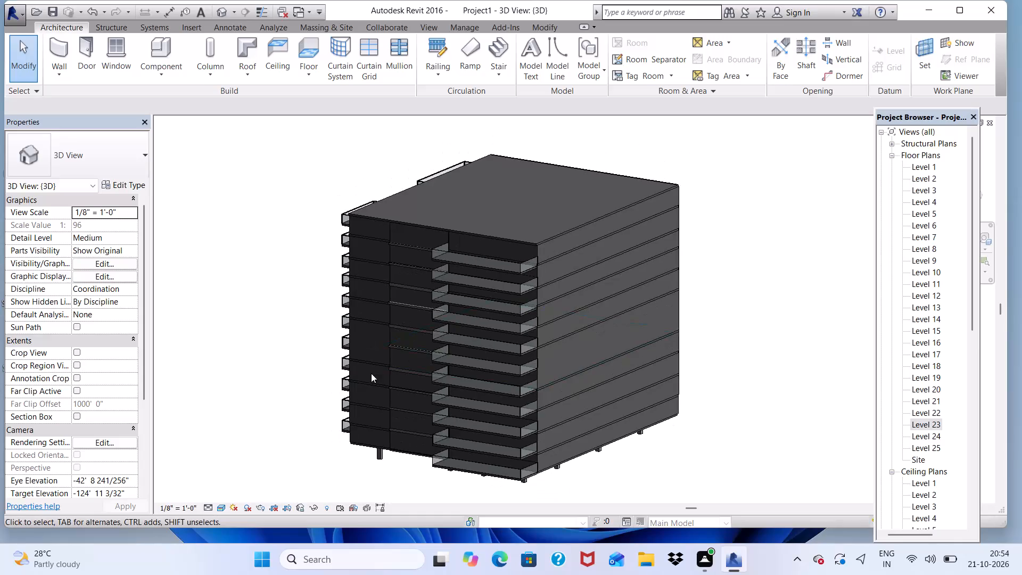
Examine the tower's facades and the blank wall stretches between the balcony stacks from several angles.
scroll(326, 348, "up", 4)
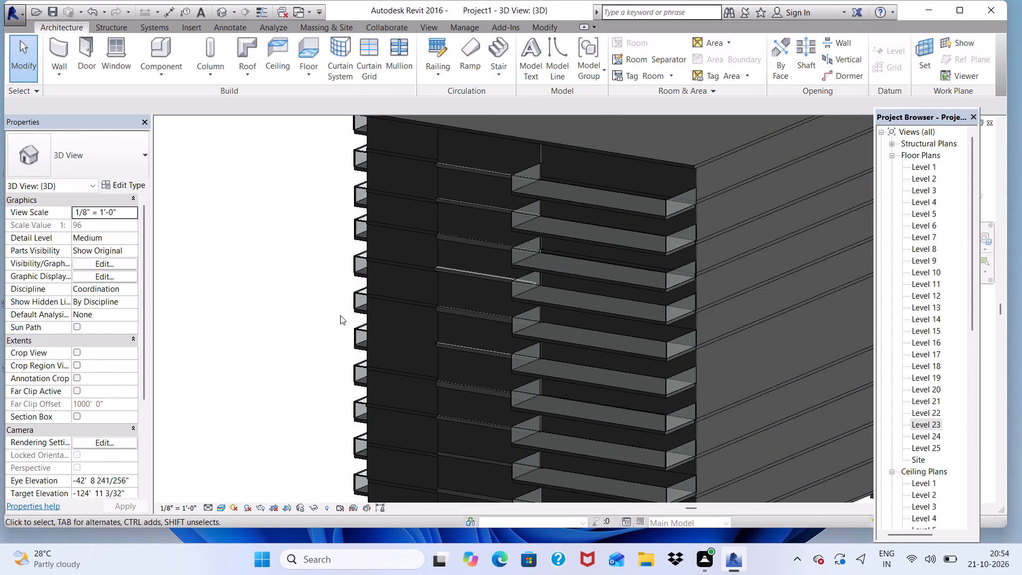
scroll(340, 315, "up", 3)
scroll(340, 315, "down", 3)
scroll(341, 315, "up", 2, "shift")
middle_click_drag(342, 315, 419, 259, "shift")
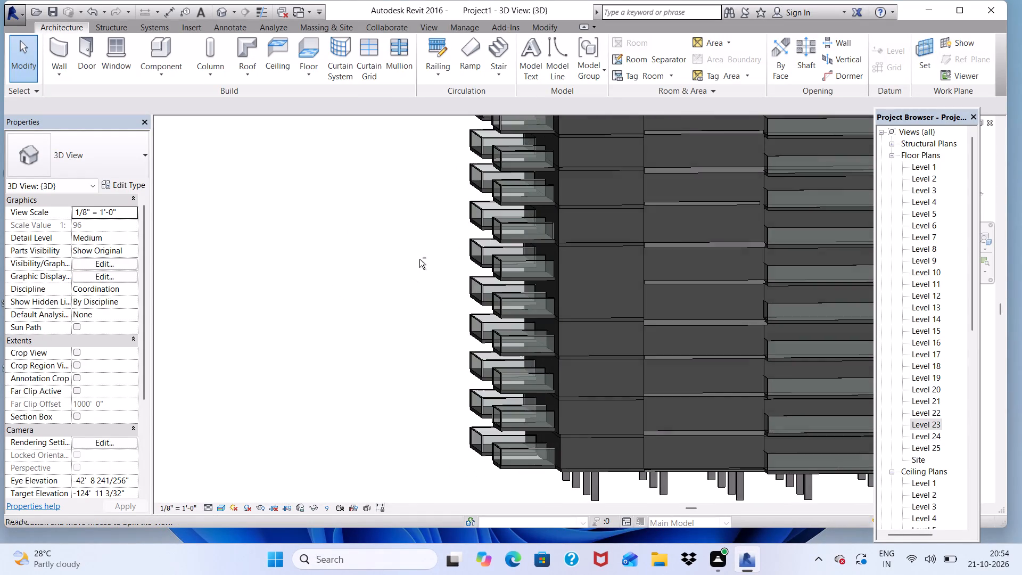
scroll(421, 255, "down", 6)
scroll(410, 302, "up", 4)
middle_click_drag(410, 291, 500, 339, "shift")
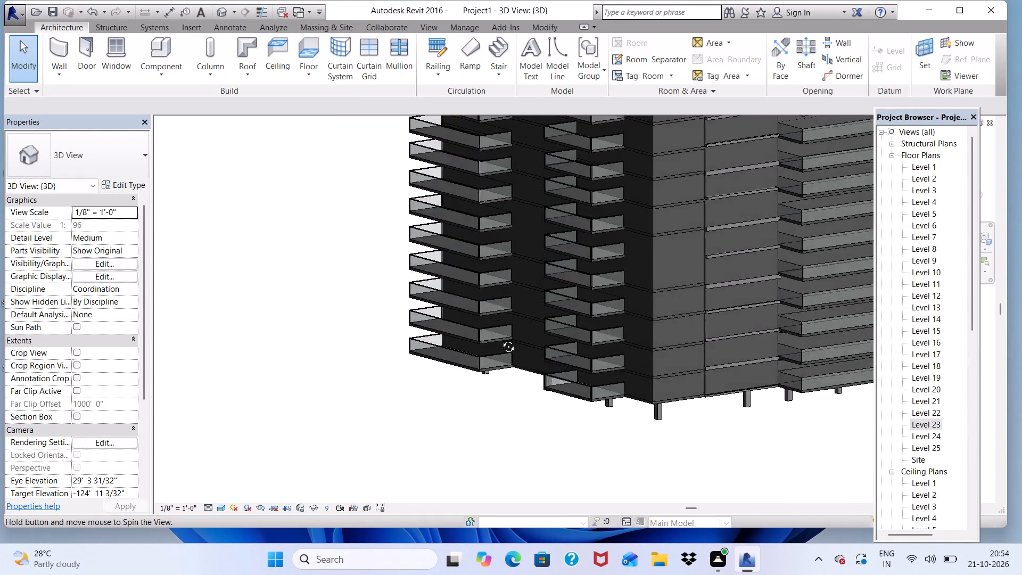
middle_click_drag(500, 339, 514, 350, "shift")
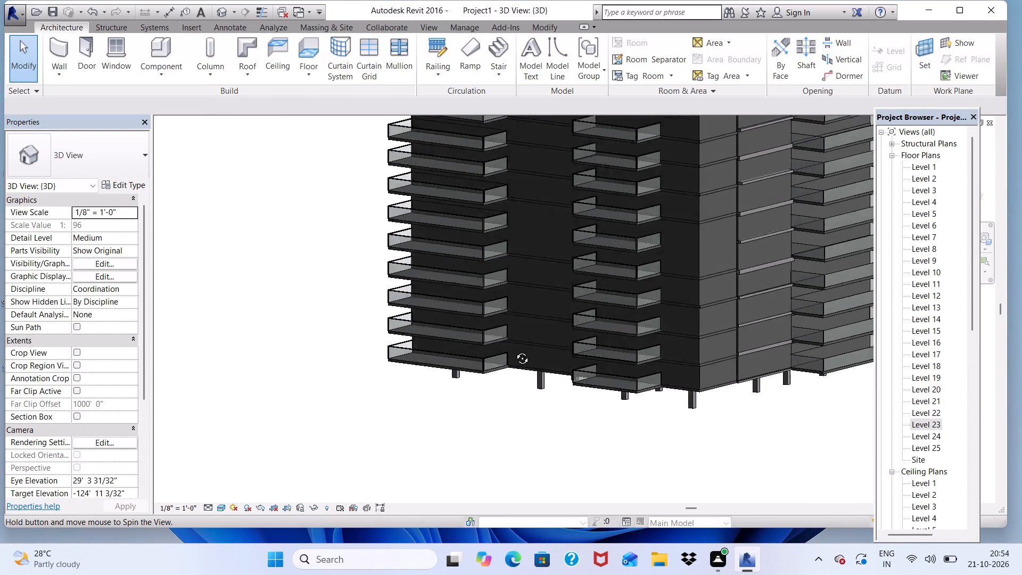
middle_click_drag(514, 350, 604, 340, "shift")
scroll(506, 156, "down", 7)
scroll(512, 178, "up", 6)
scroll(519, 129, "down", 1)
scroll(519, 129, "up", 4)
scroll(522, 185, "up", 10)
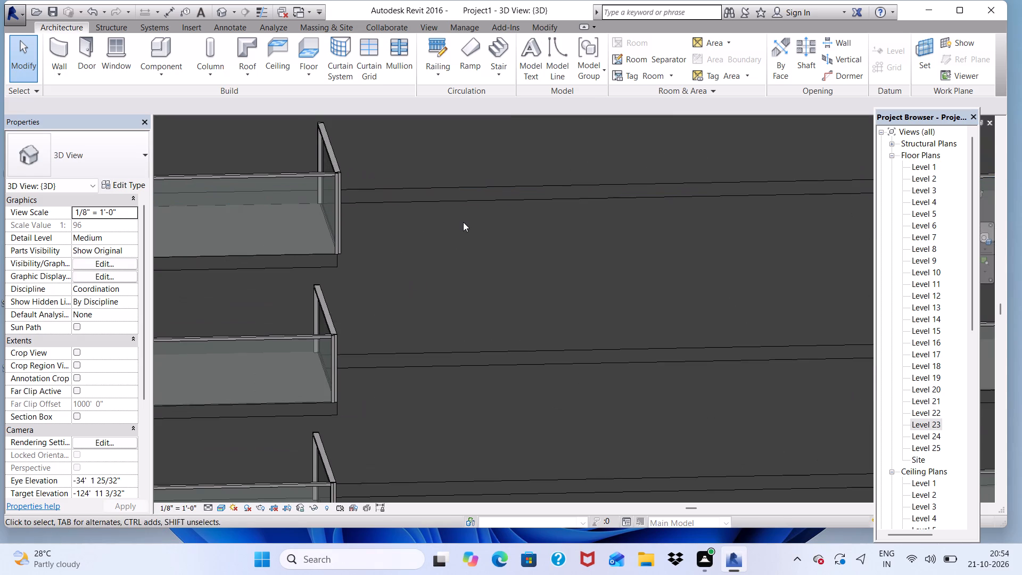
middle_click_drag(463, 222, 308, 223)
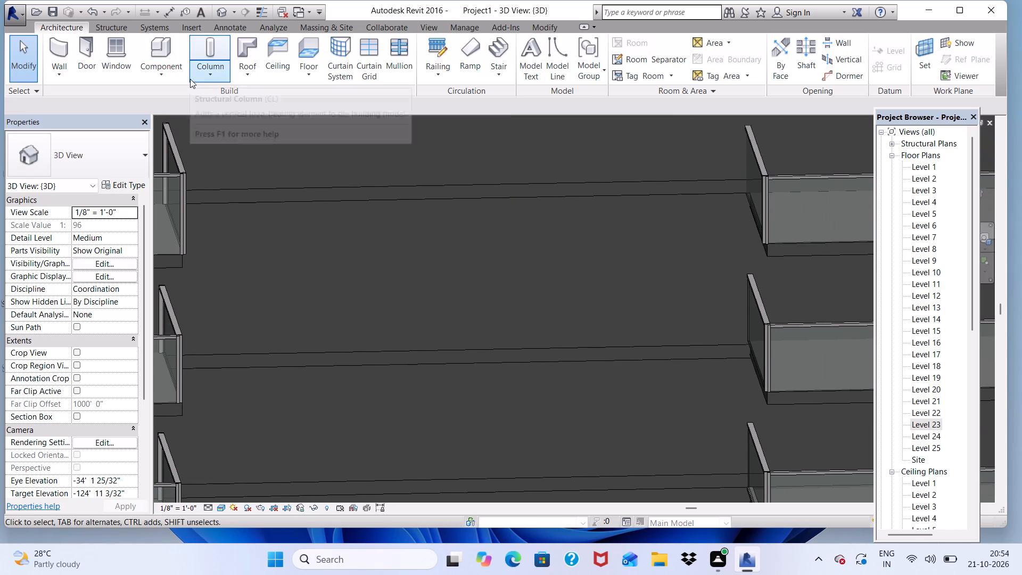
Create an in-place component in the Generic Models category, keeping the default name.
left_click(154, 75)
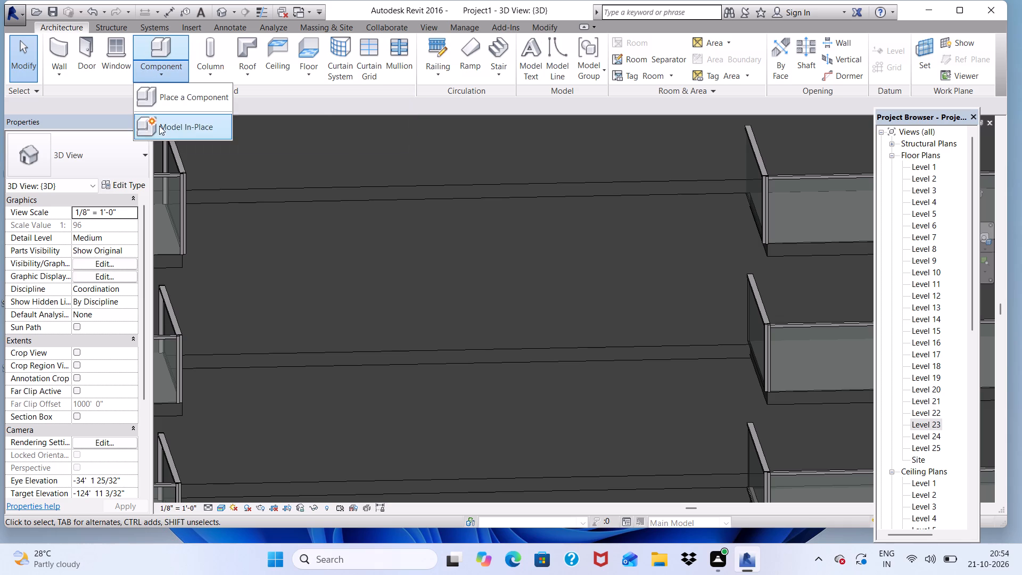
left_click(159, 126)
scroll(495, 206, "down", 4)
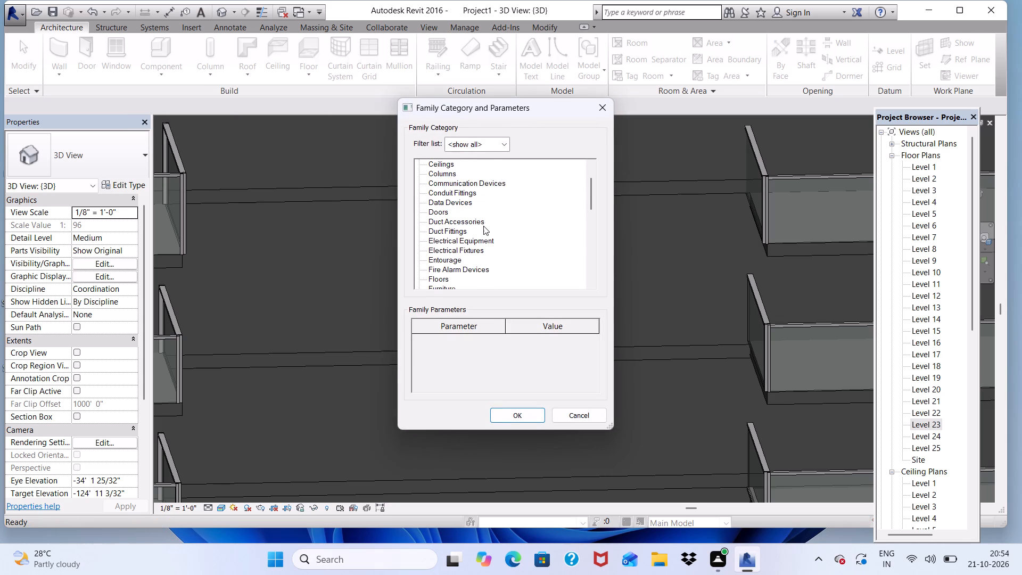
scroll(483, 226, "down", 3)
left_click(453, 266)
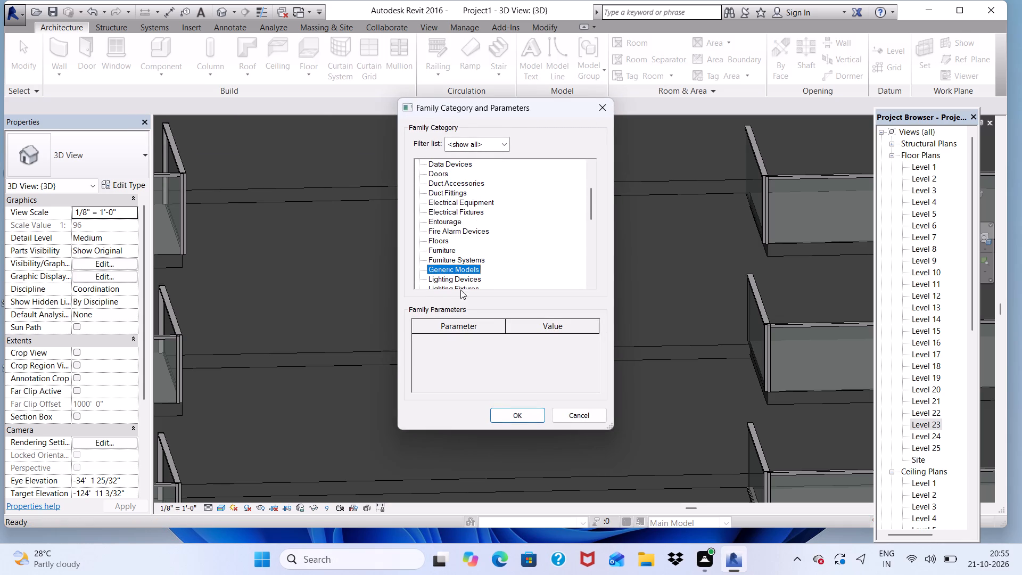
left_click(509, 411)
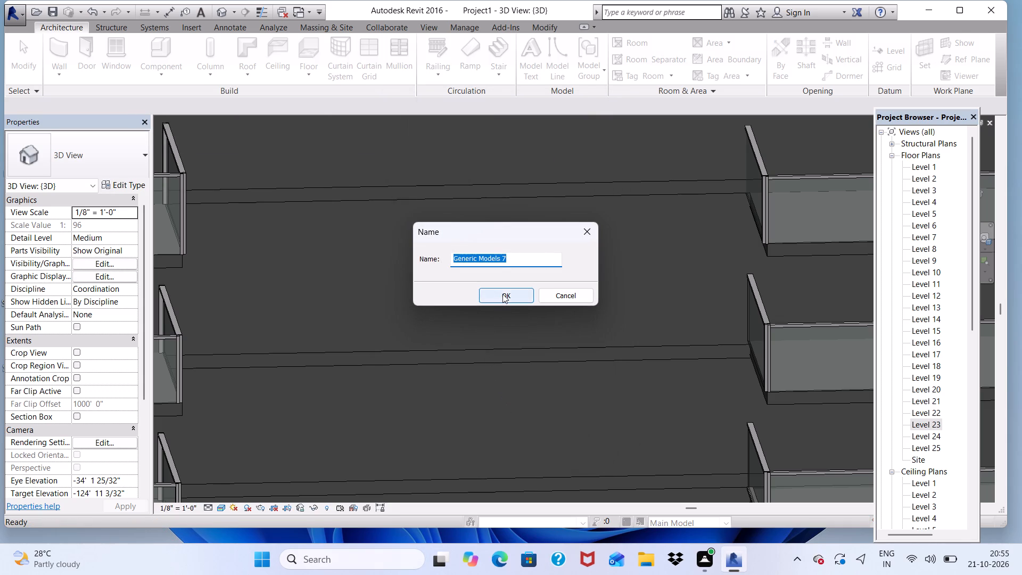
left_click(502, 294)
Start an Extrusion and pick the floor slab's edge face between the two uppermost balconies as its work plane.
left_click(115, 39)
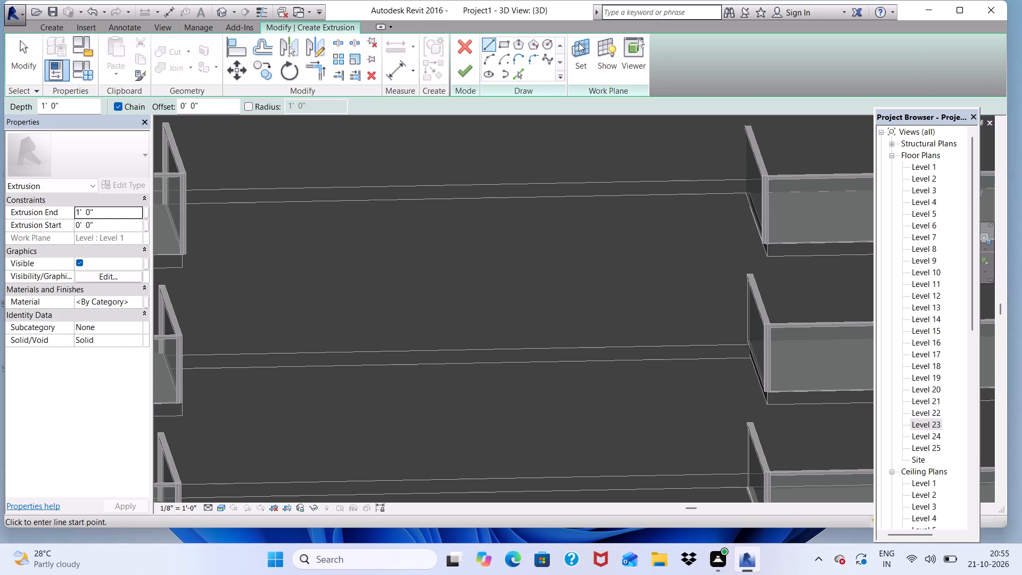
left_click(580, 44)
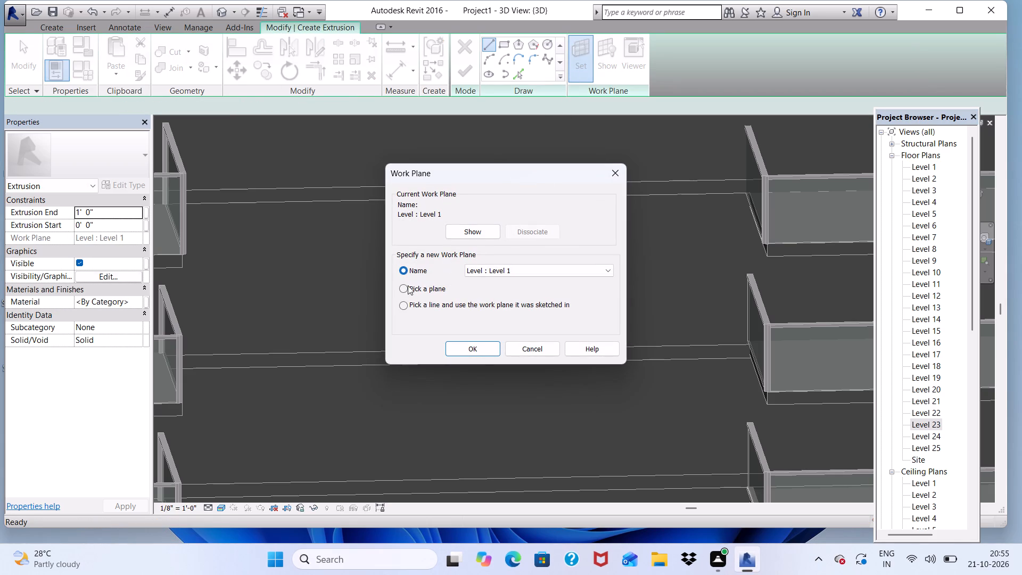
left_click(407, 287)
left_click(467, 349)
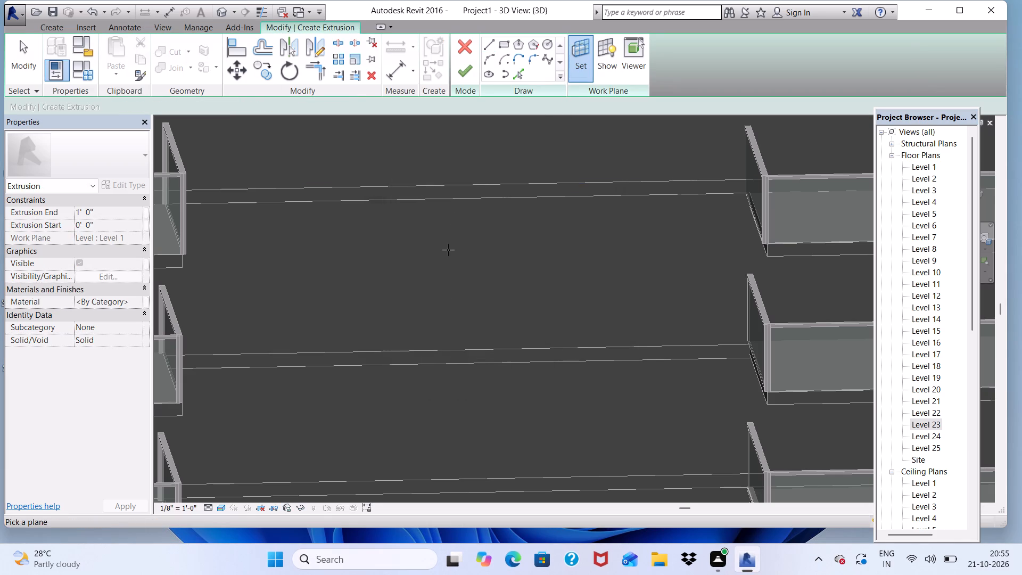
left_click(303, 199)
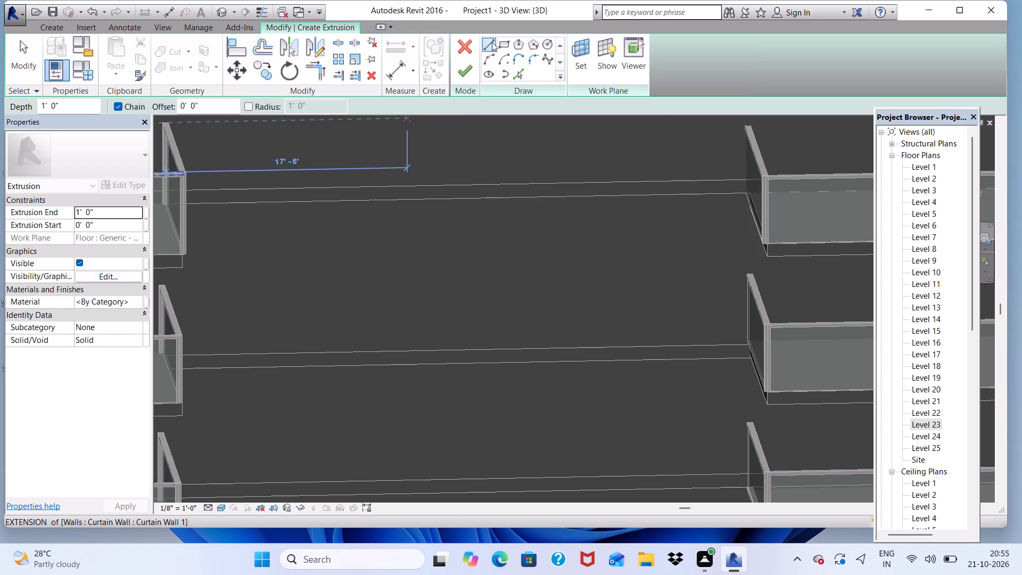
Sketch a rectangle about 41 ft long along the slab edge between the uppermost balconies, then finish the 1' deep extrusion and in-place model.
left_click(503, 42)
scroll(221, 181, "up", 4)
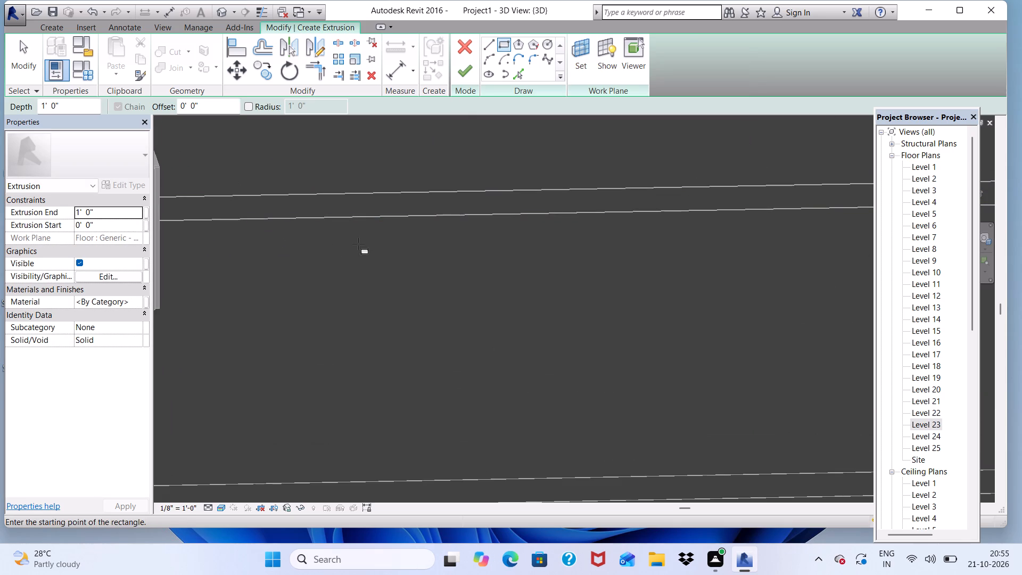
middle_click_drag(360, 244, 331, 221, "shift")
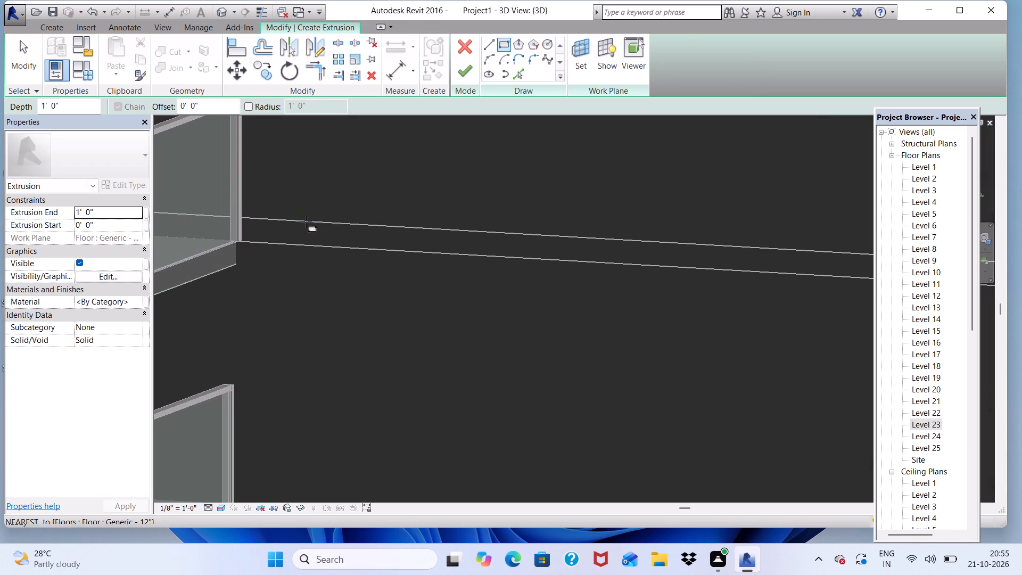
scroll(268, 224, "up", 3)
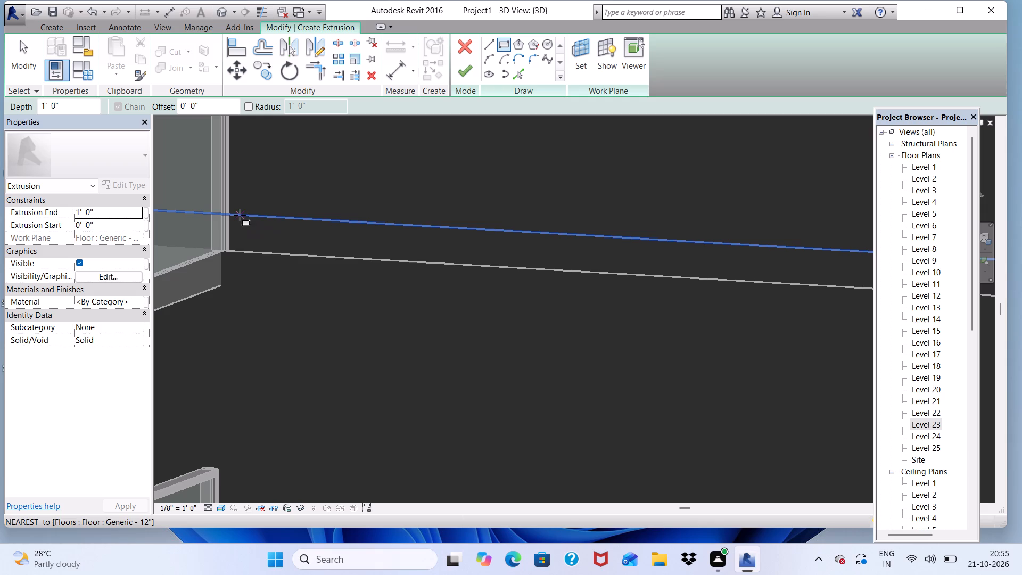
left_click(240, 215)
scroll(393, 260, "down", 12)
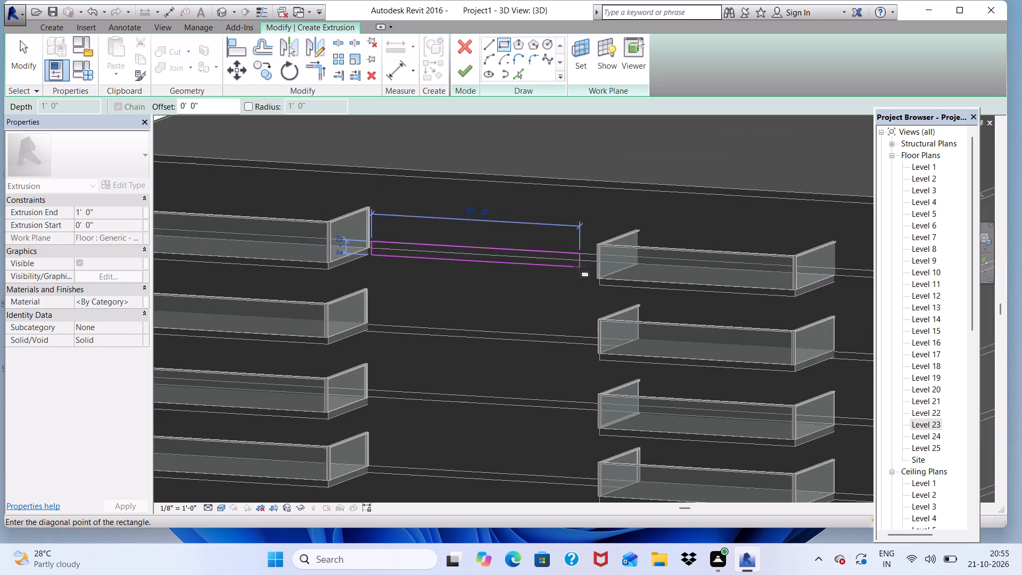
scroll(579, 267, "up", 5)
scroll(563, 266, "down", 1)
middle_click_drag(563, 268, 623, 256)
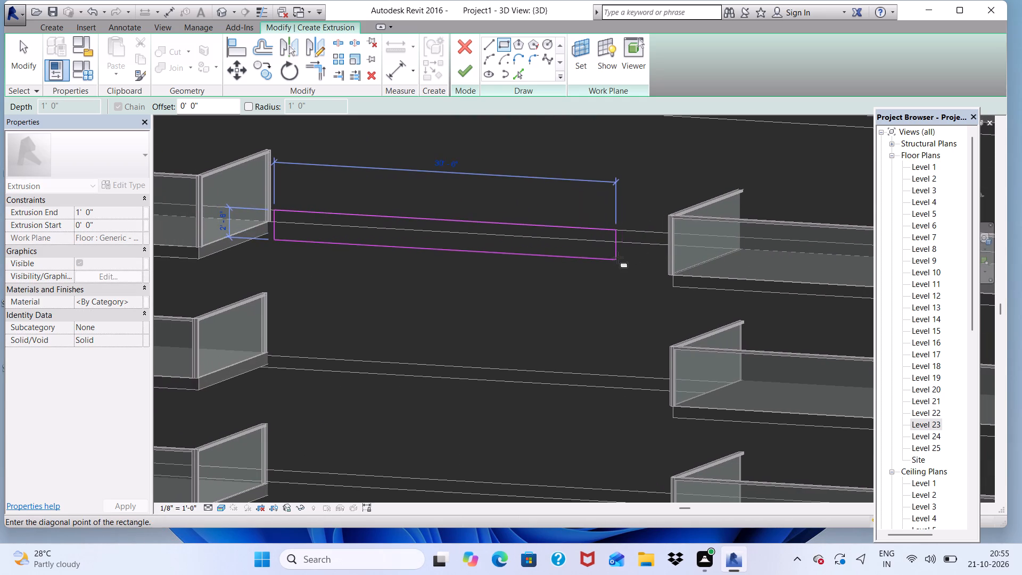
middle_click_drag(617, 258, 672, 261, "shift")
middle_click_drag(664, 263, 756, 229, "shift")
scroll(691, 227, "up", 5)
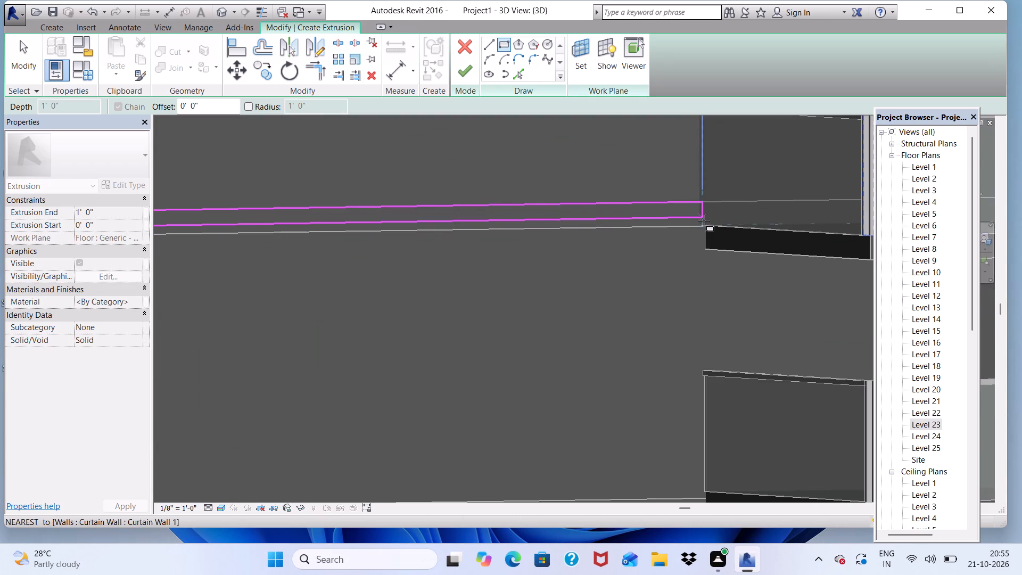
scroll(704, 221, "up", 1)
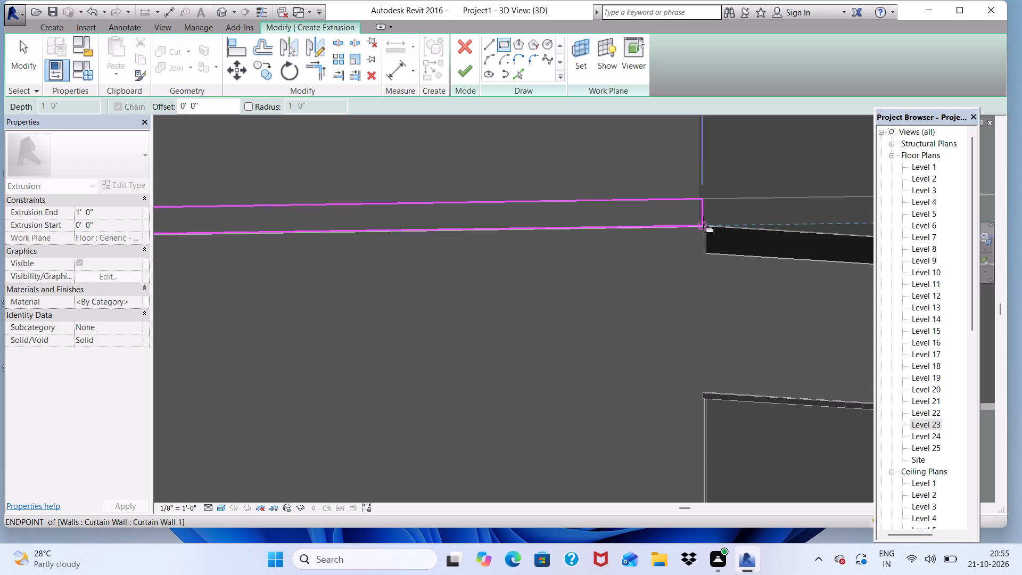
left_click(703, 223)
left_click(460, 71)
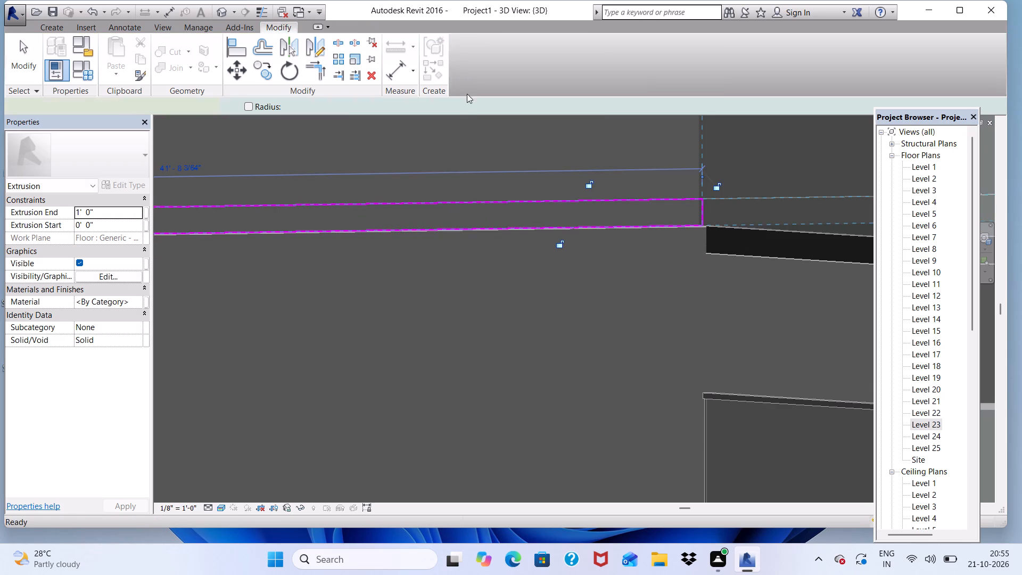
scroll(281, 236, "down", 3)
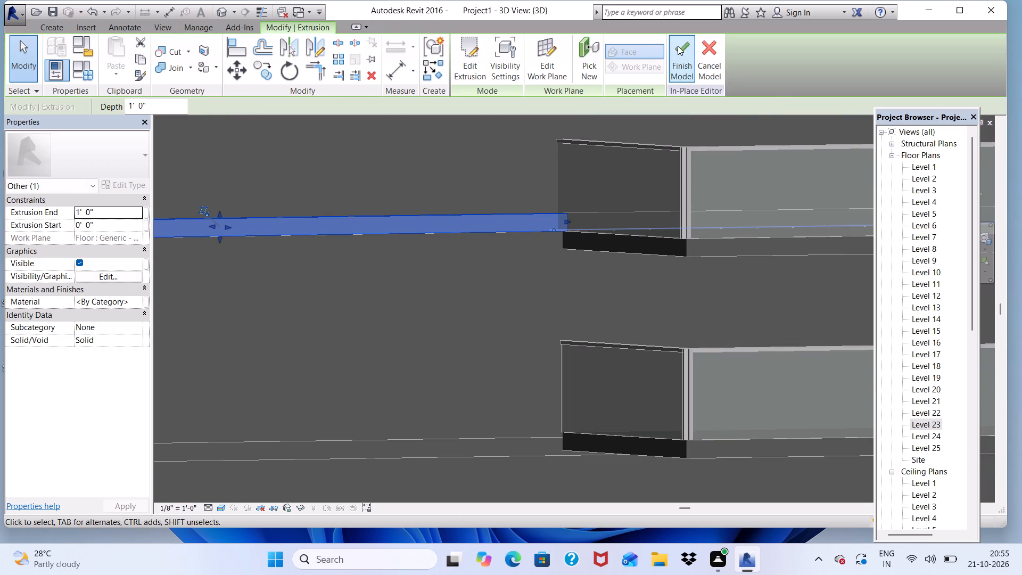
left_click(678, 46)
Create another in-place component in the Generic Models category for the same facade, keeping the default name.
scroll(455, 248, "down", 11)
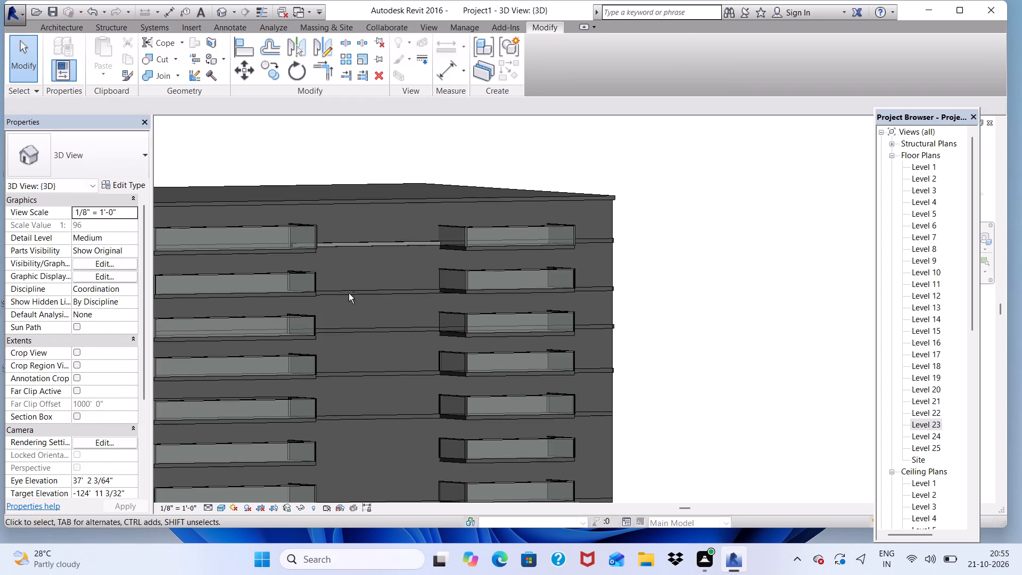
middle_click_drag(353, 292, 376, 276)
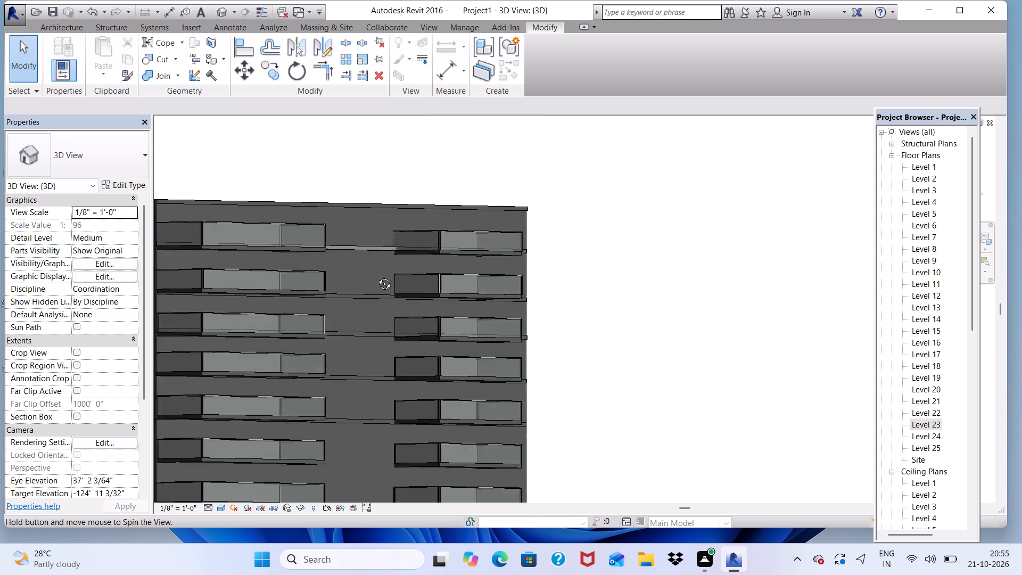
middle_click_drag(376, 276, 285, 482)
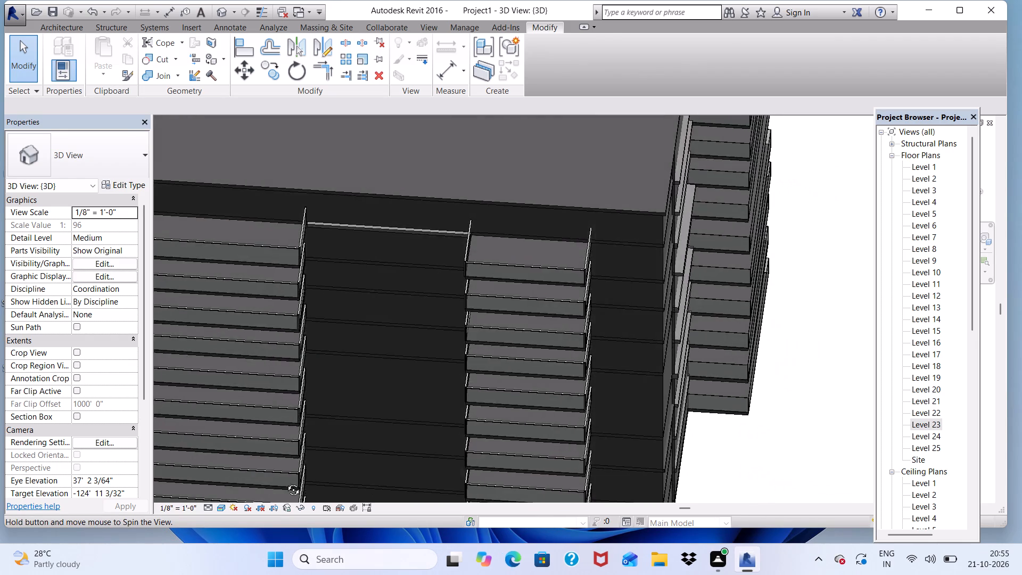
middle_click_drag(285, 482, 324, 307)
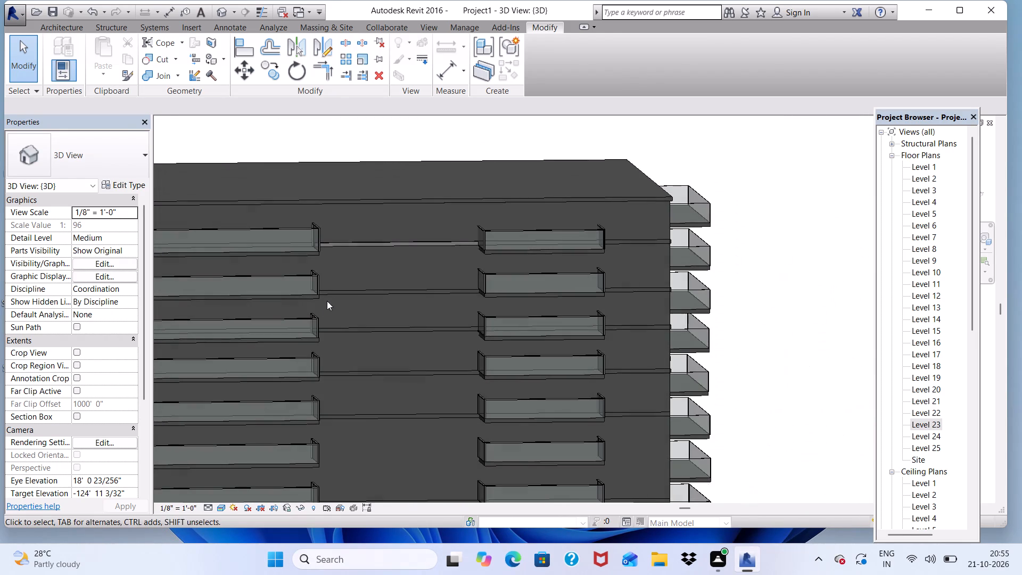
left_click(67, 22)
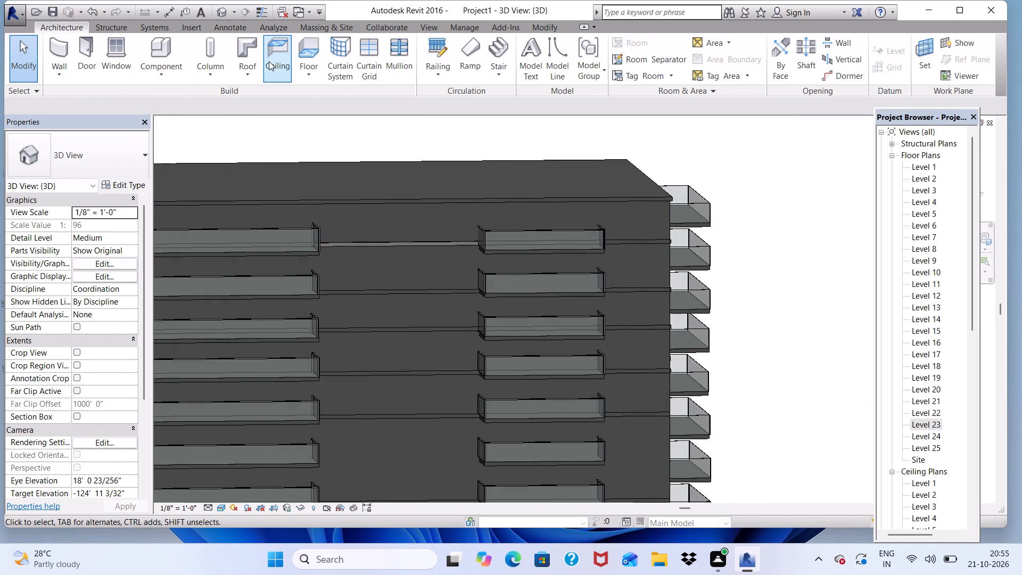
left_click(156, 73)
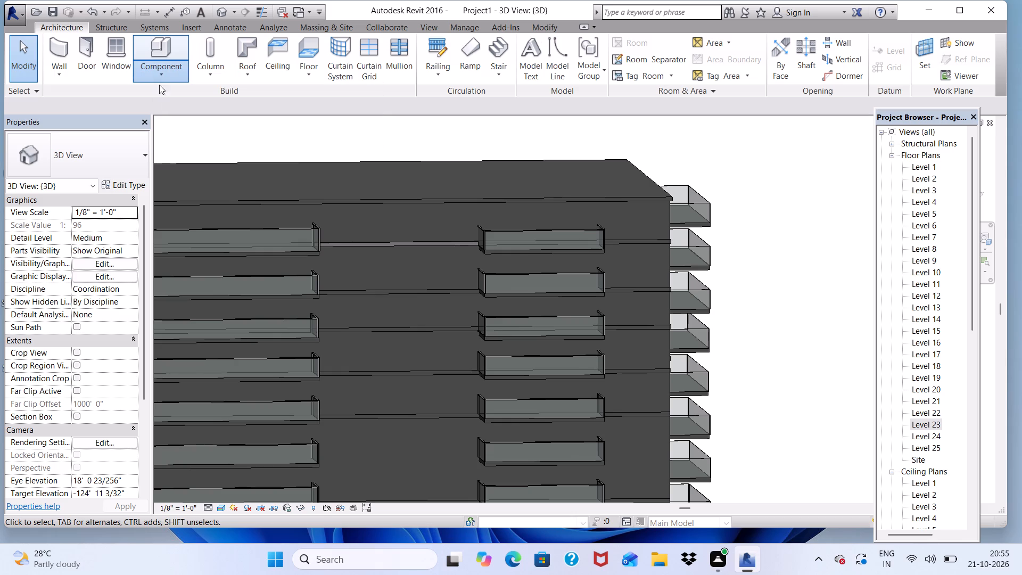
left_click(165, 132)
scroll(482, 228, "down", 5)
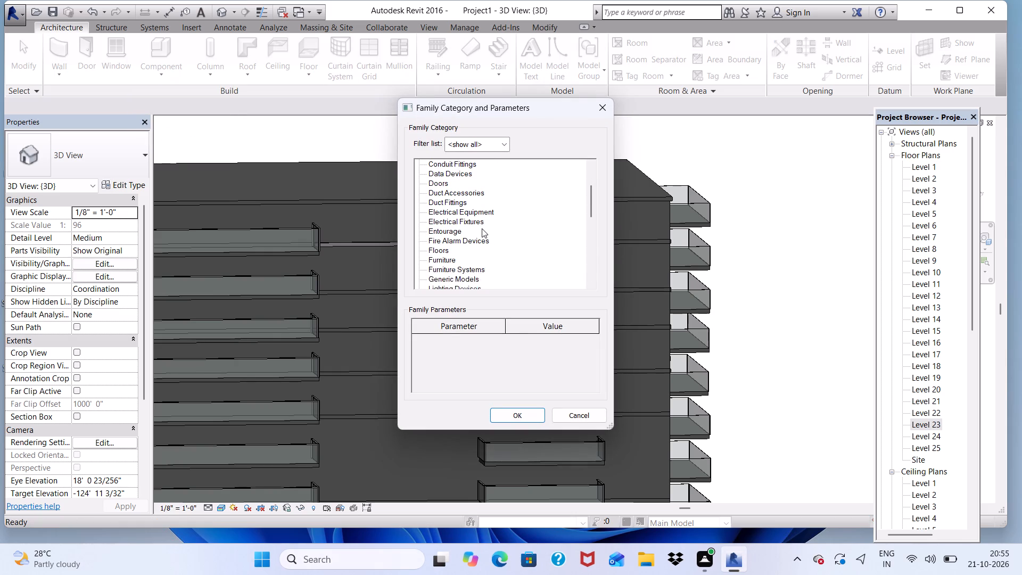
scroll(482, 228, "down", 5)
left_click(455, 241)
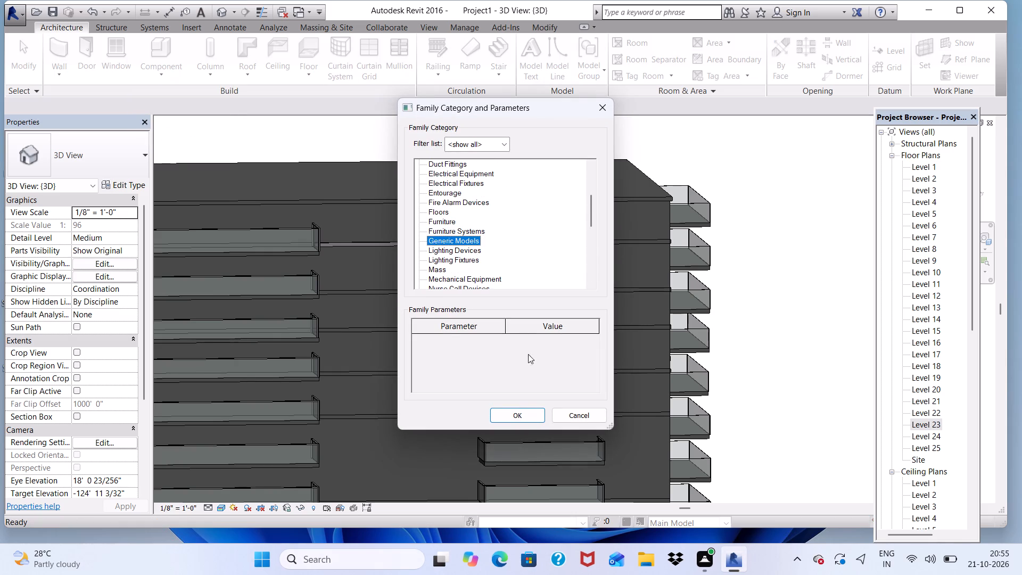
left_click(516, 412)
left_click(493, 293)
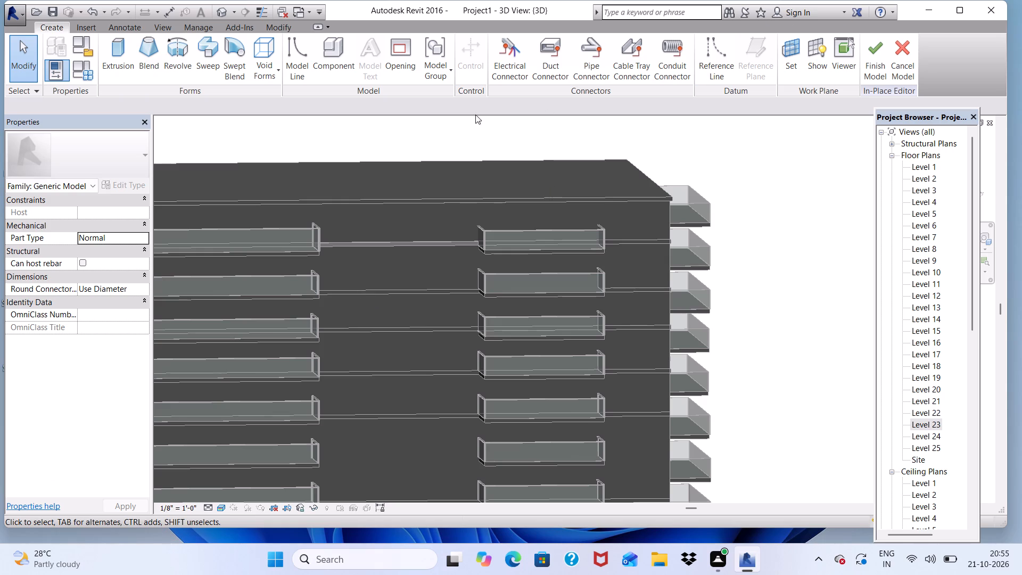
Start an Extrusion and pick the top roof slab's edge face on the facade as its work plane.
left_click(118, 59)
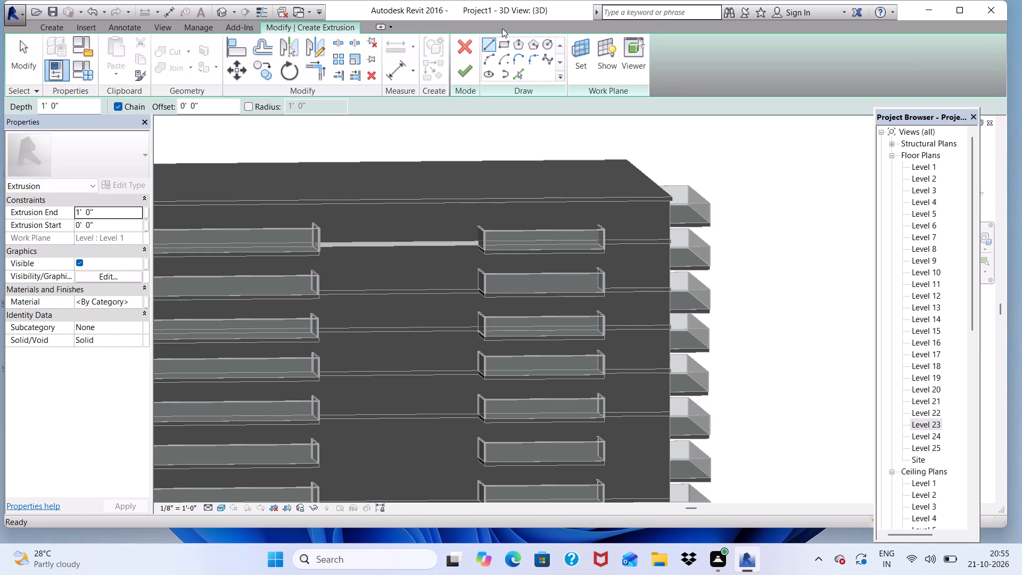
left_click(575, 48)
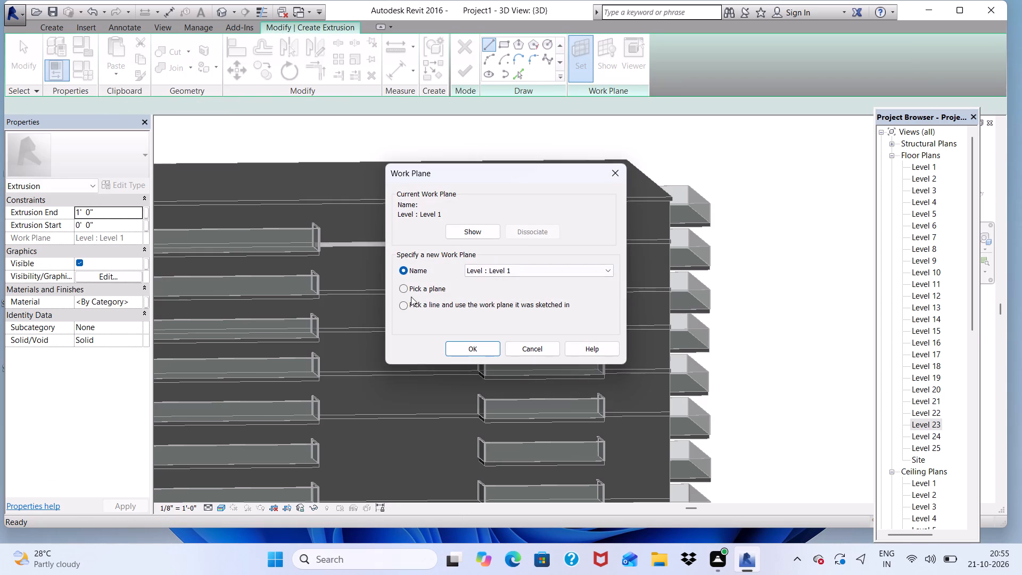
left_click(401, 289)
left_click(476, 352)
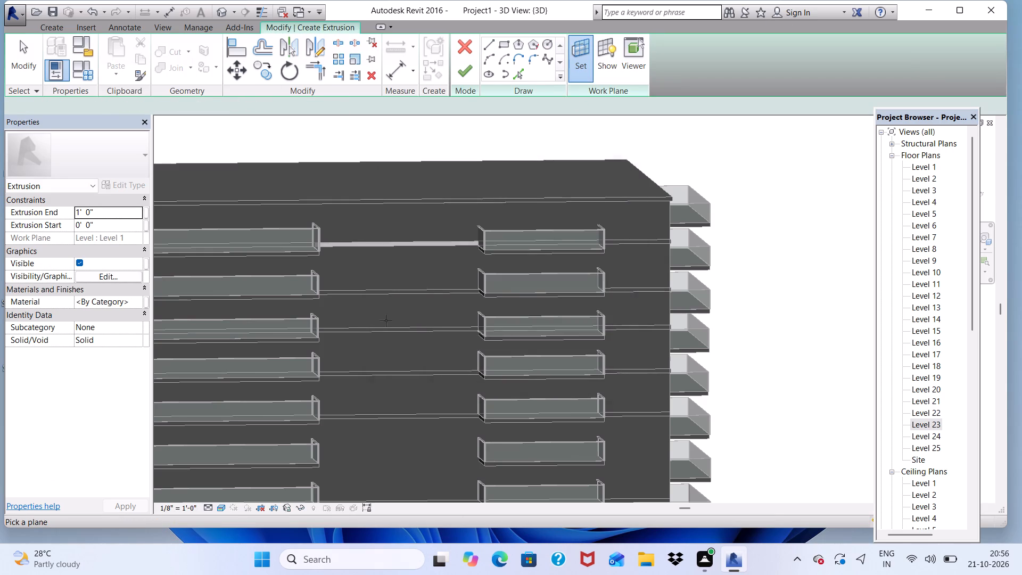
scroll(366, 306, "up", 3)
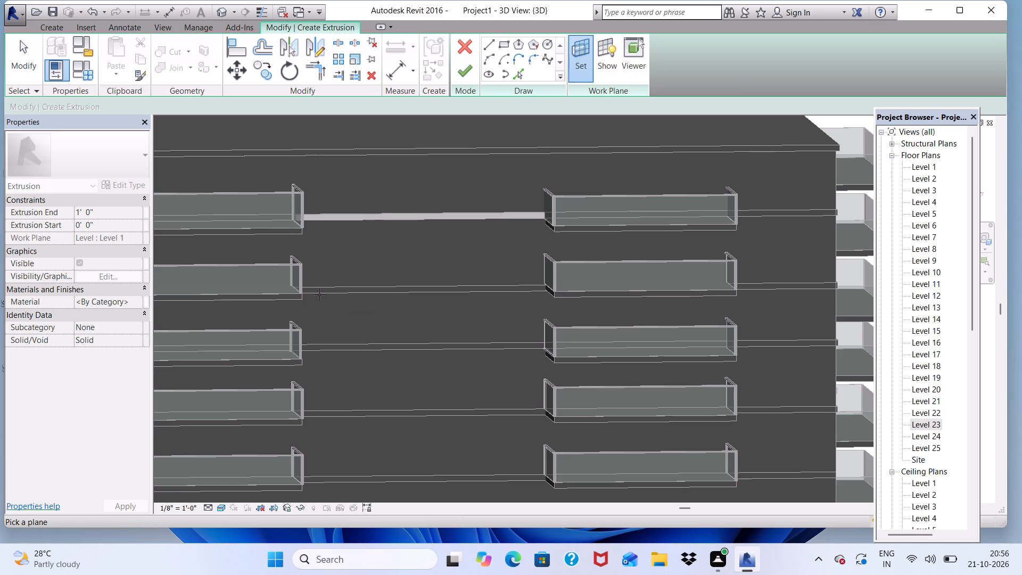
left_click(319, 294)
left_click(574, 54)
left_click(401, 287)
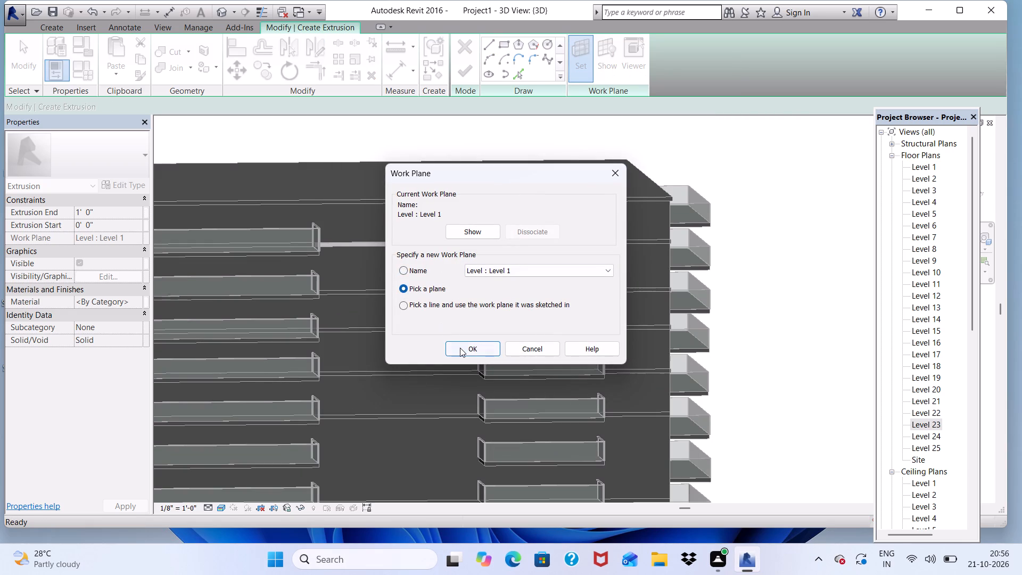
left_click(460, 348)
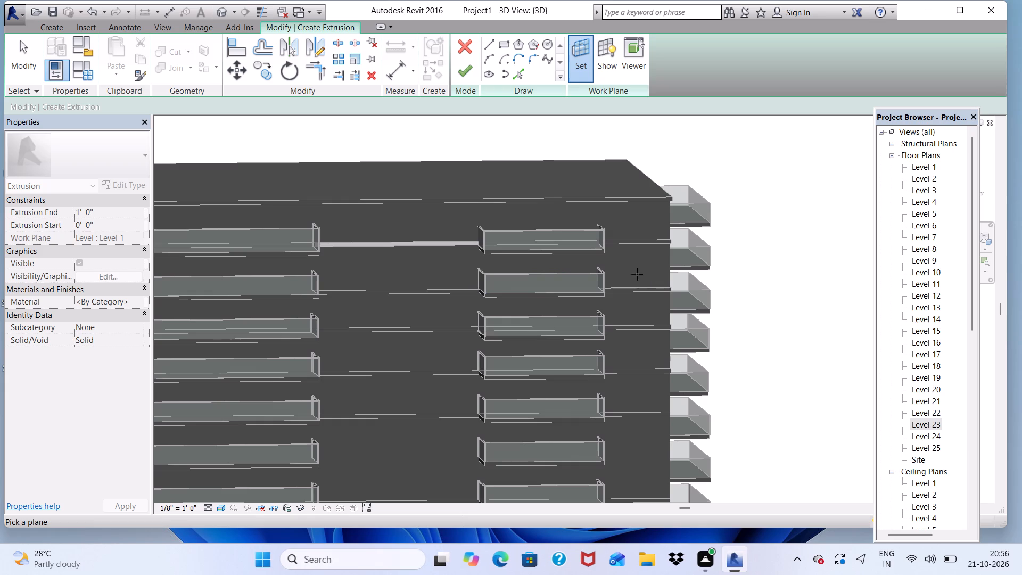
left_click(381, 201)
Sketch a rectangle along the slab edge between the second-from-top balconies, then finish the 1' deep extrusion and the in-place model.
left_click(499, 42)
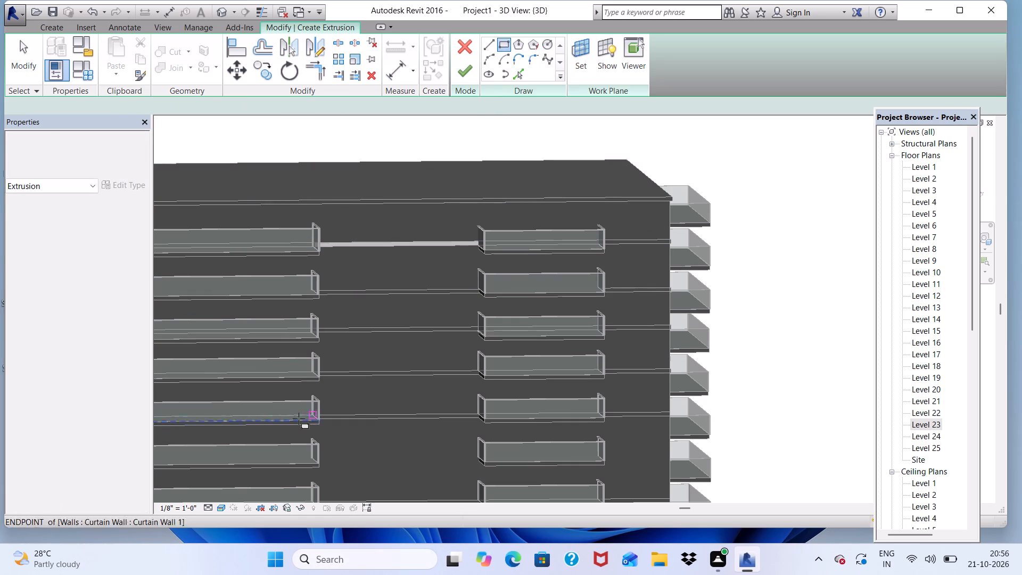
scroll(327, 315, "up", 9)
middle_click_drag(324, 268, 281, 270)
scroll(266, 270, "up", 4)
middle_click_drag(320, 332, 273, 340, "shift")
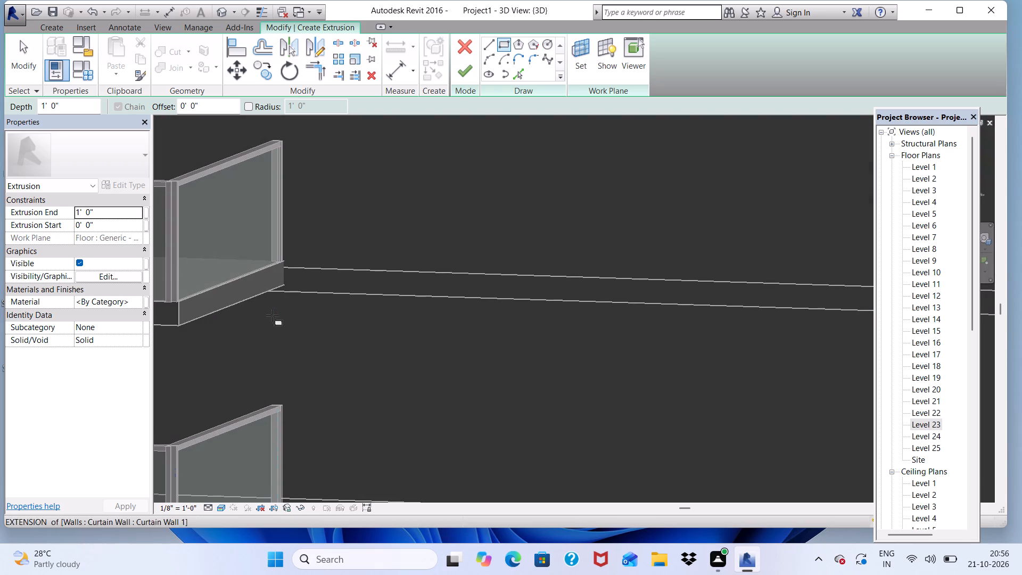
scroll(286, 268, "up", 1)
left_click(288, 267)
scroll(393, 299, "down", 2)
scroll(322, 246, "down", 2)
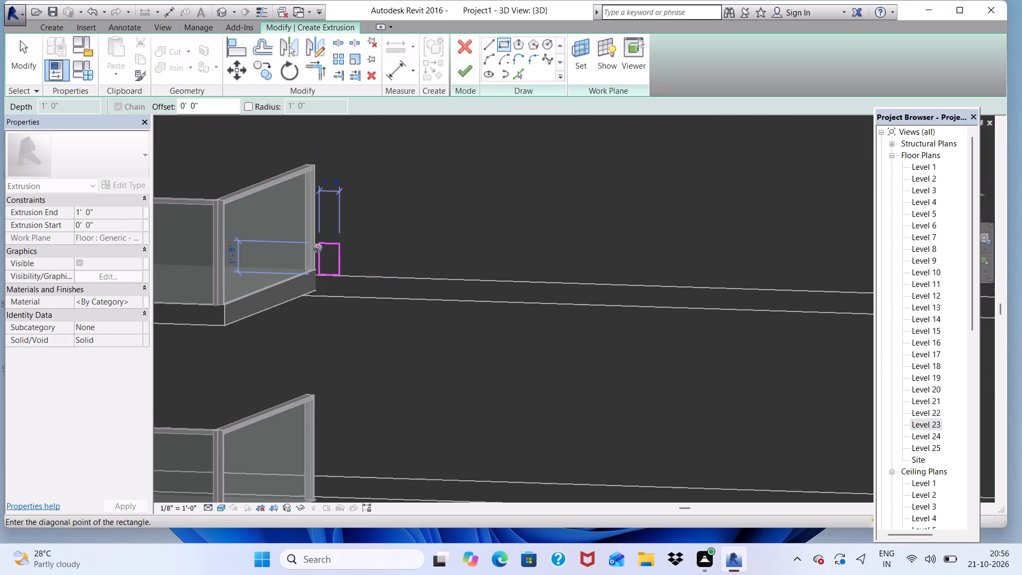
scroll(318, 248, "down", 8)
scroll(490, 276, "up", 5)
scroll(487, 276, "down", 1)
middle_click_drag(486, 277, 559, 268)
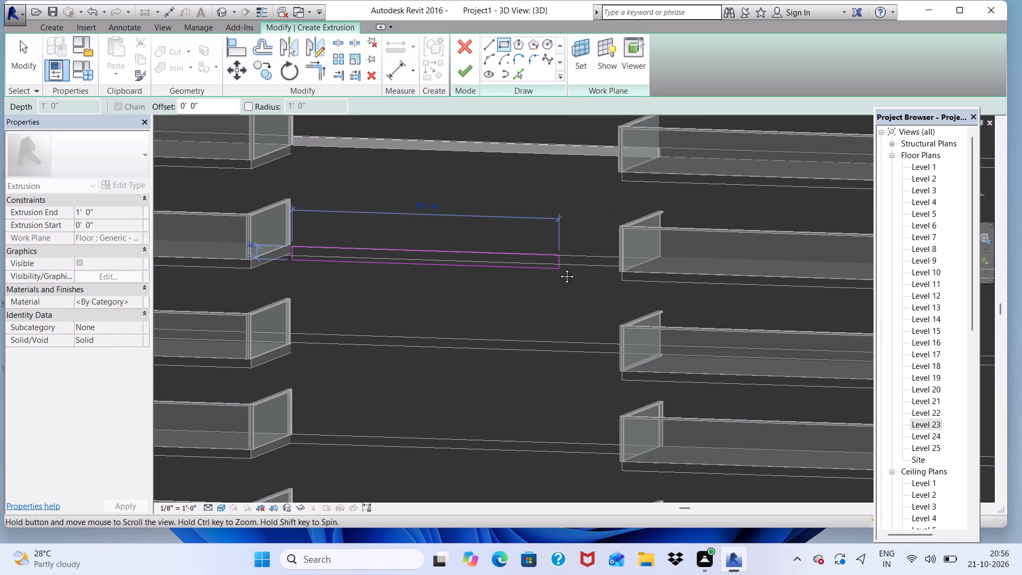
middle_click_drag(559, 268, 655, 270)
scroll(617, 241, "up", 3)
scroll(569, 229, "up", 4)
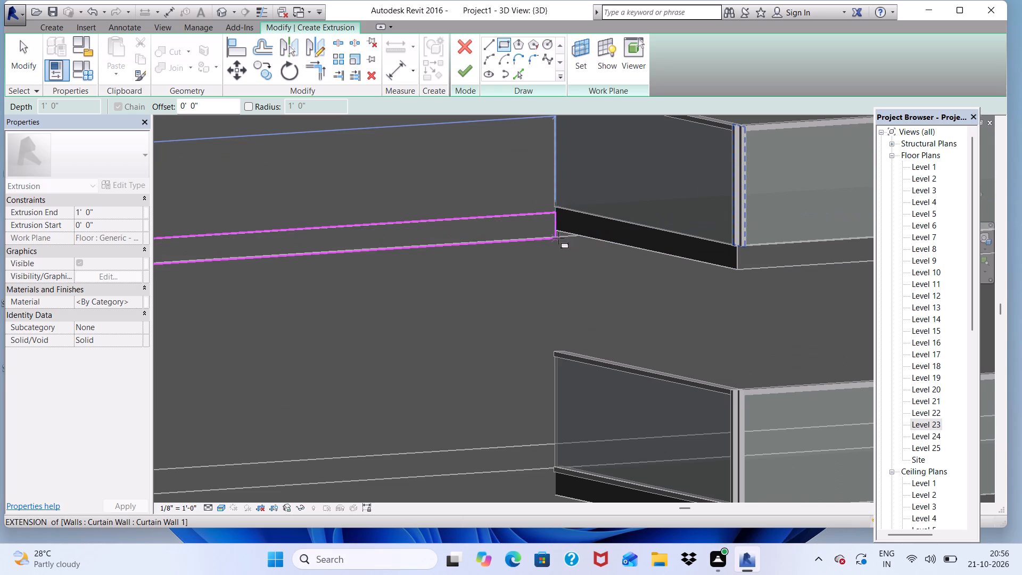
left_click(557, 237)
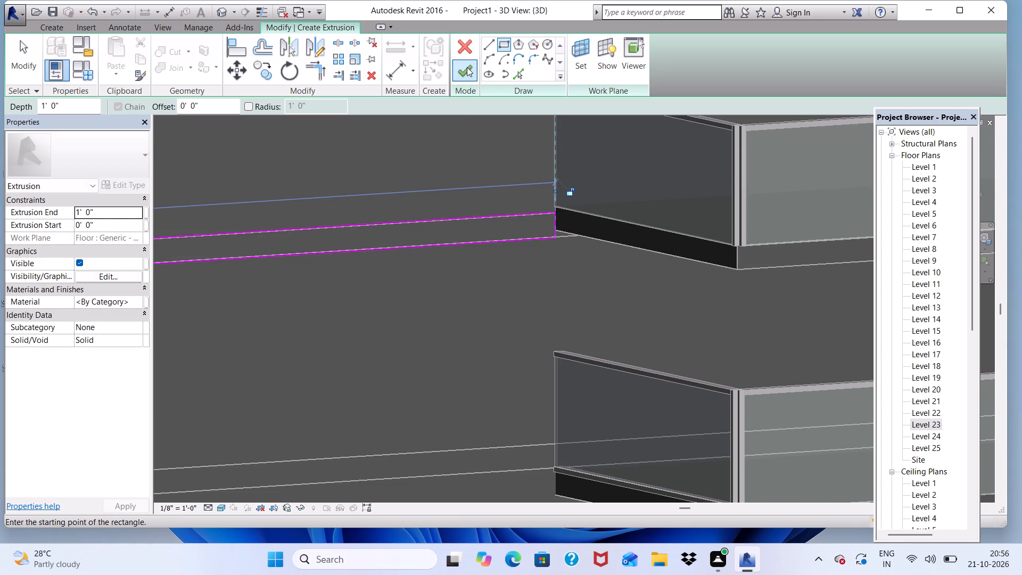
left_click(467, 67)
left_click(683, 60)
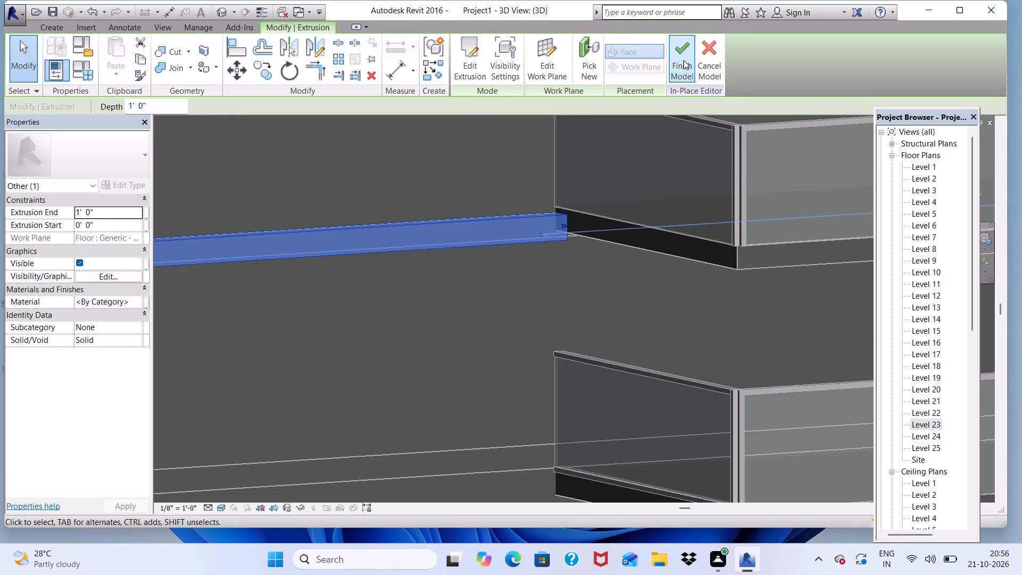
Create another in-place component in the Generic Models category for the next slab edge down, keeping the default name.
scroll(498, 172, "down", 13)
middle_click_drag(415, 318, 415, 322, "shift")
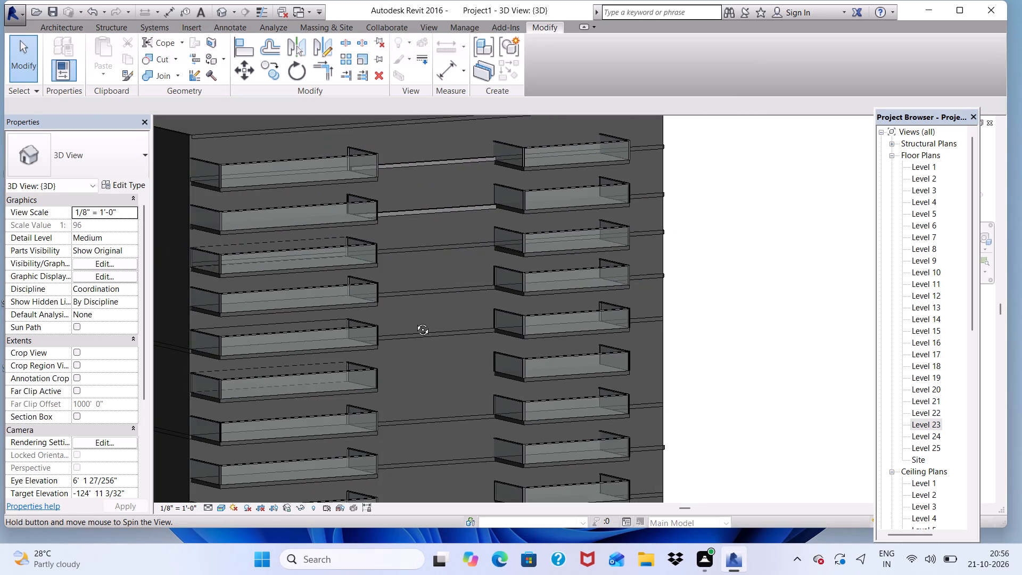
middle_click_drag(415, 322, 320, 334, "shift")
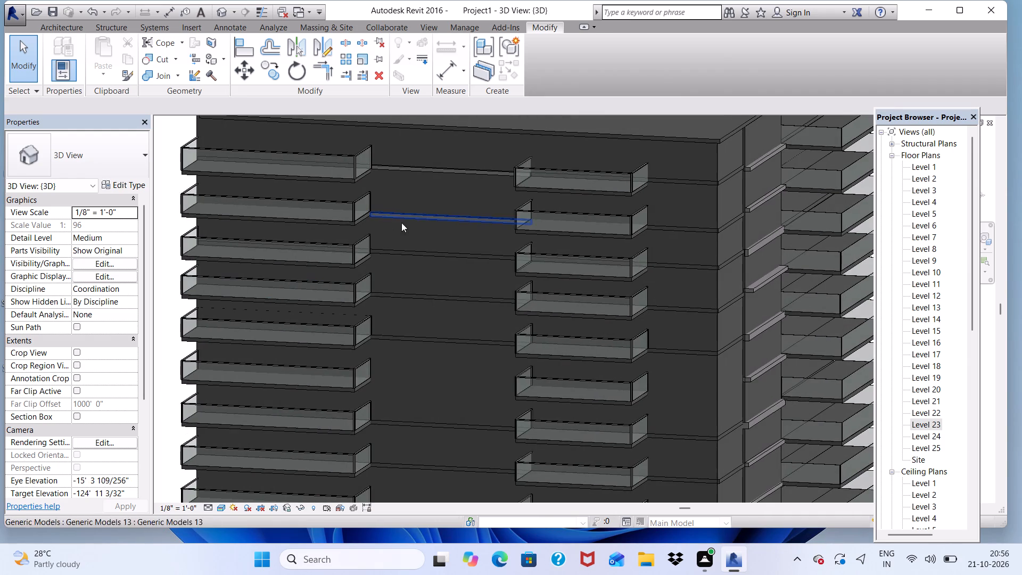
middle_click_drag(406, 225, 429, 251)
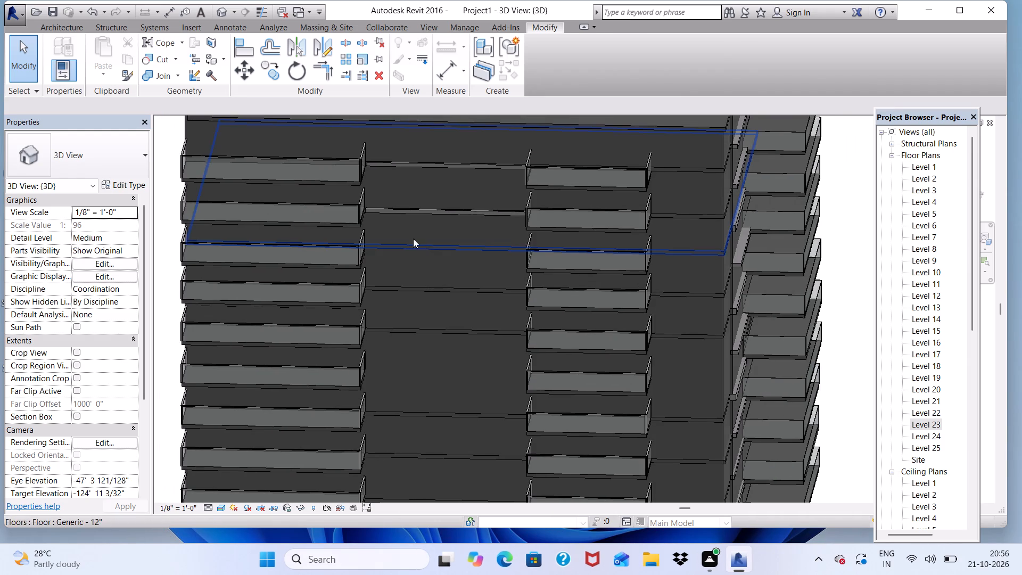
left_click(57, 21)
left_click(61, 28)
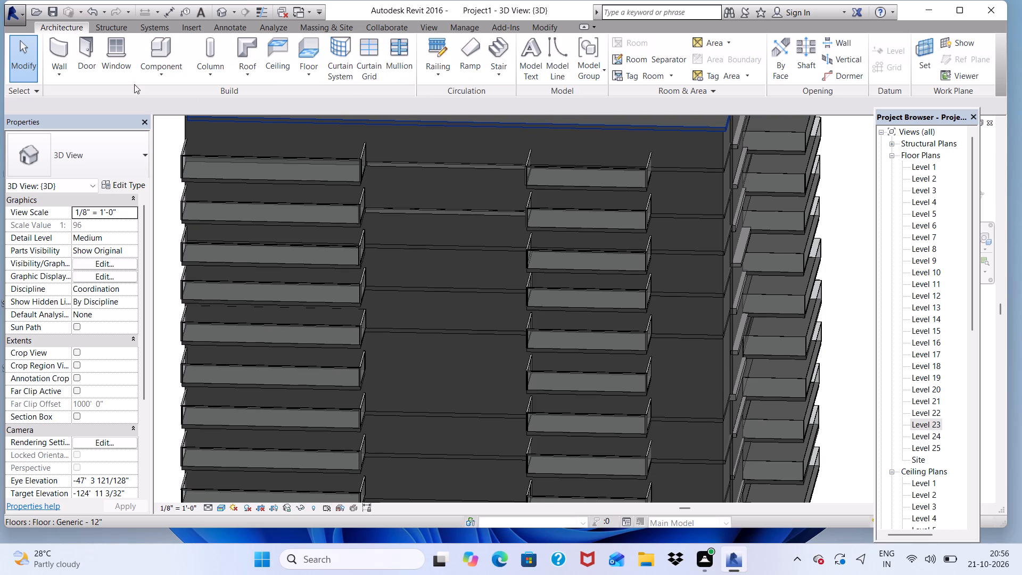
left_click(155, 76)
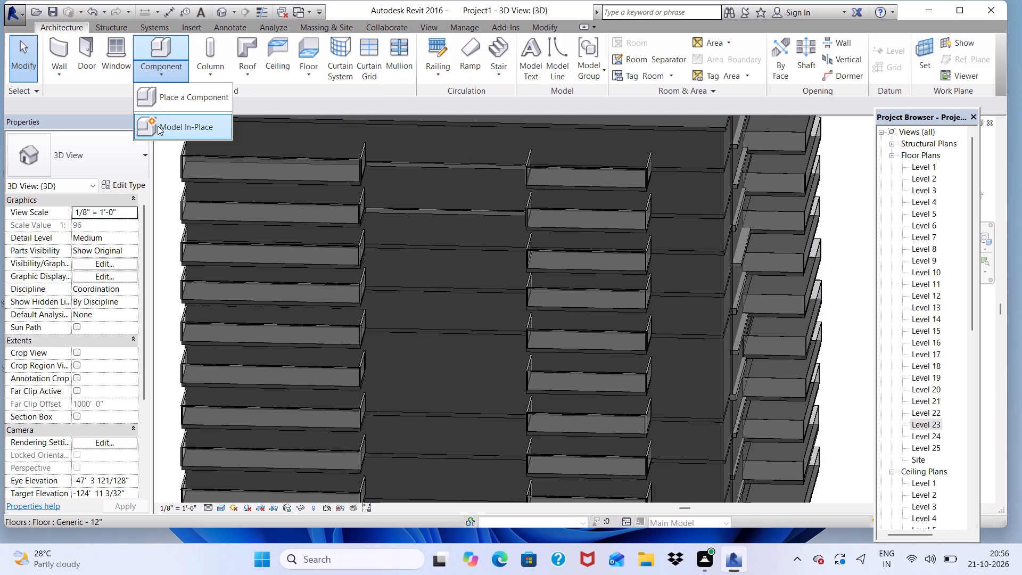
left_click(158, 124)
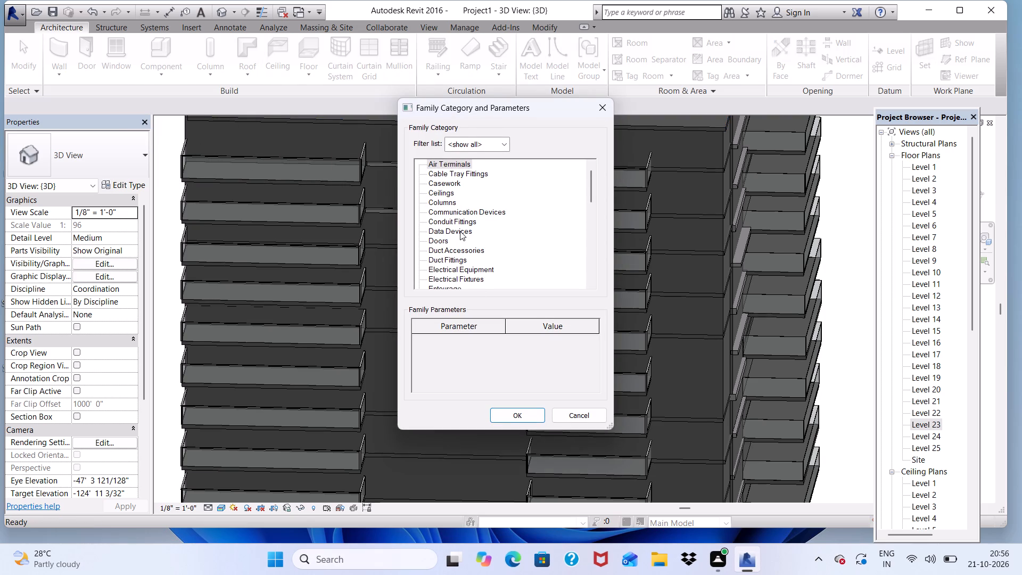
scroll(460, 231, "down", 9)
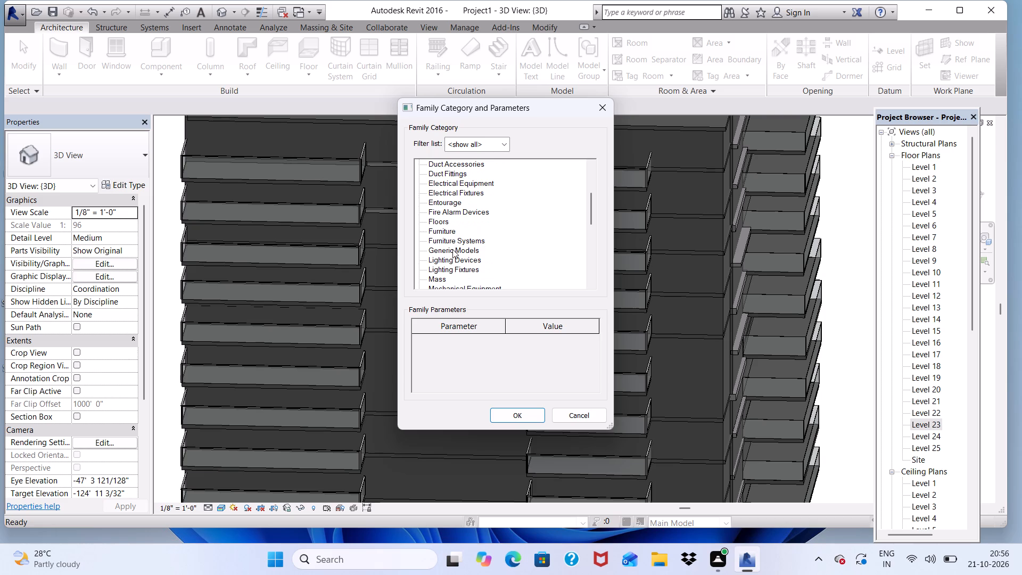
left_click(452, 249)
left_click(514, 415)
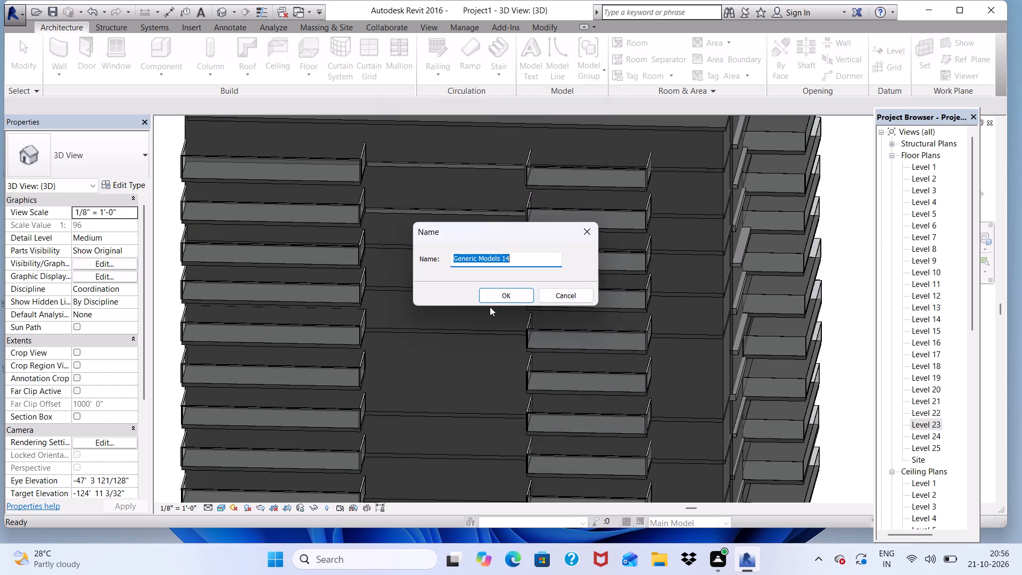
left_click(494, 297)
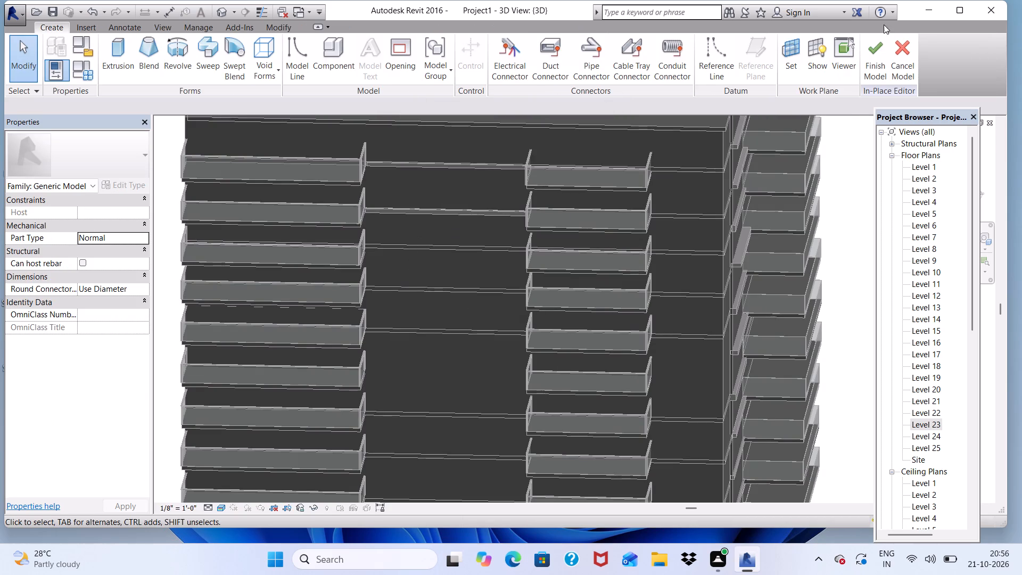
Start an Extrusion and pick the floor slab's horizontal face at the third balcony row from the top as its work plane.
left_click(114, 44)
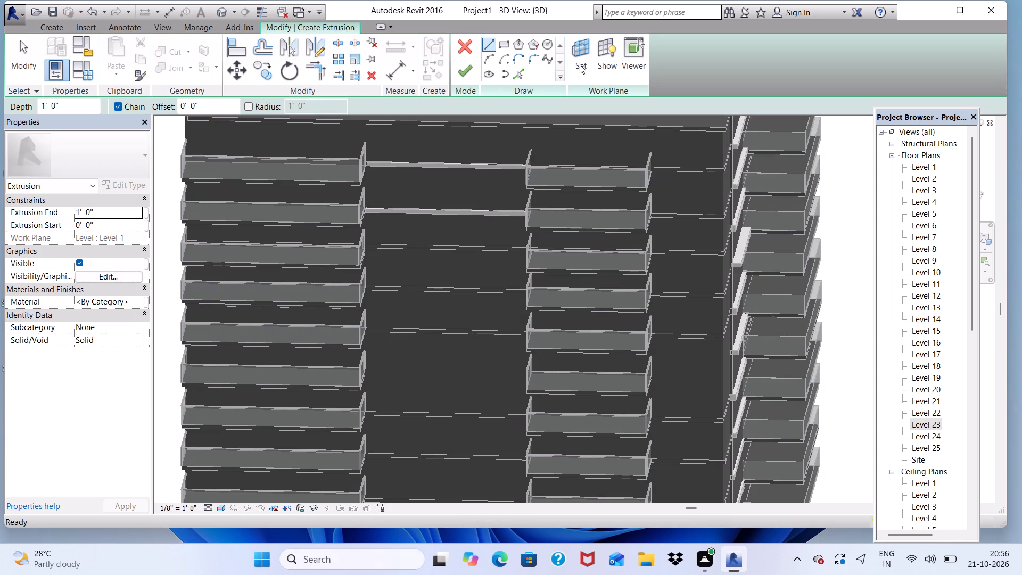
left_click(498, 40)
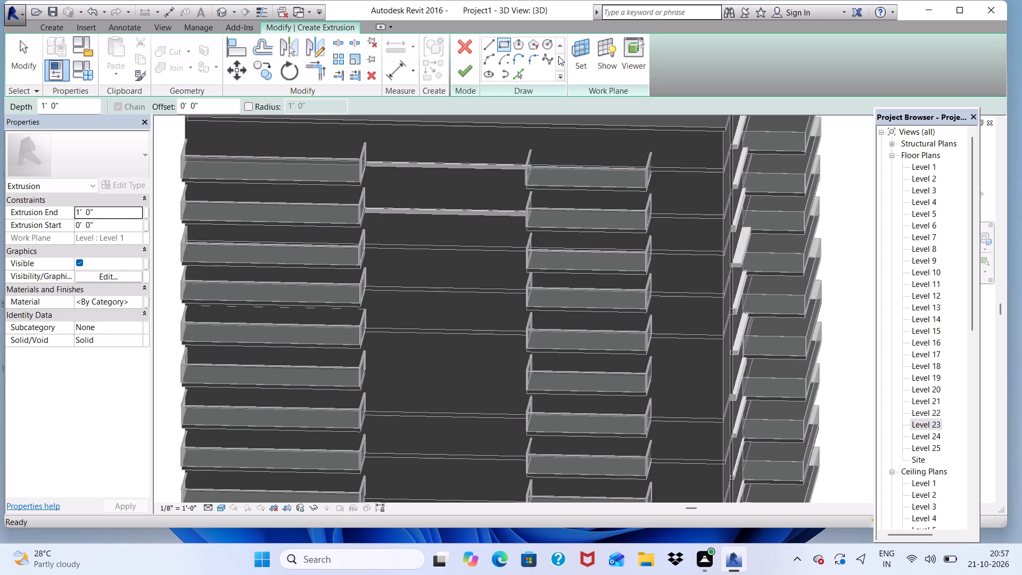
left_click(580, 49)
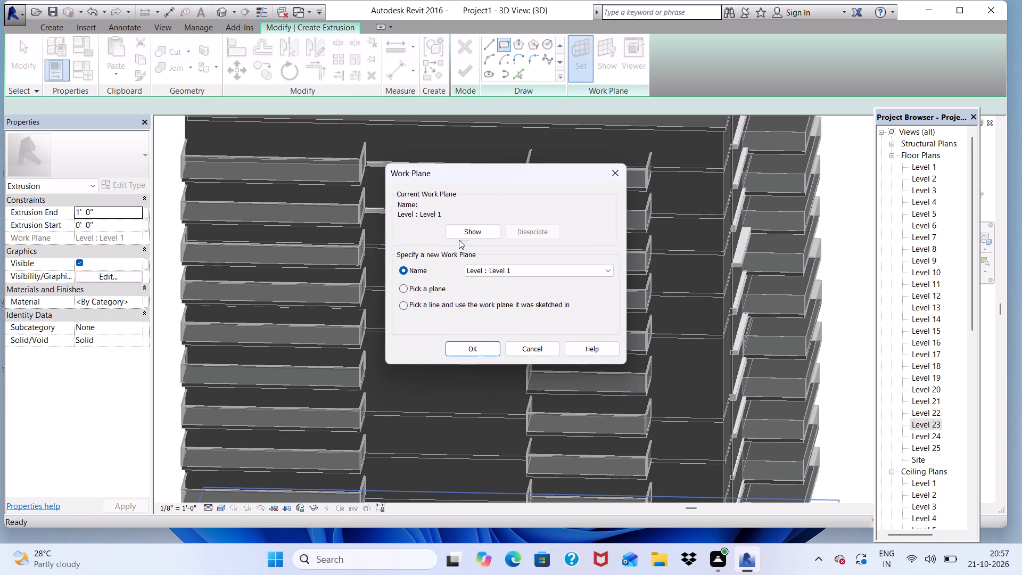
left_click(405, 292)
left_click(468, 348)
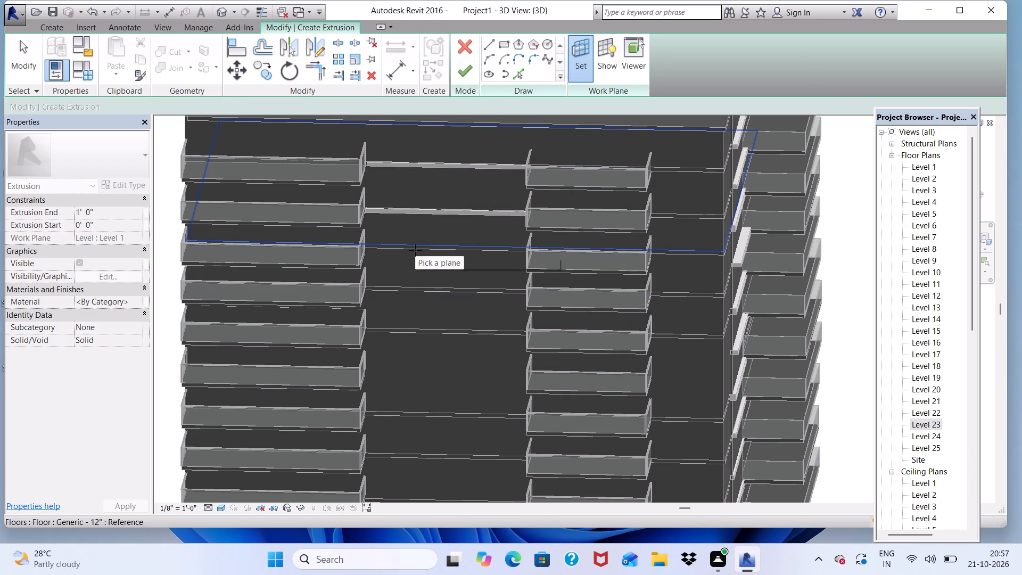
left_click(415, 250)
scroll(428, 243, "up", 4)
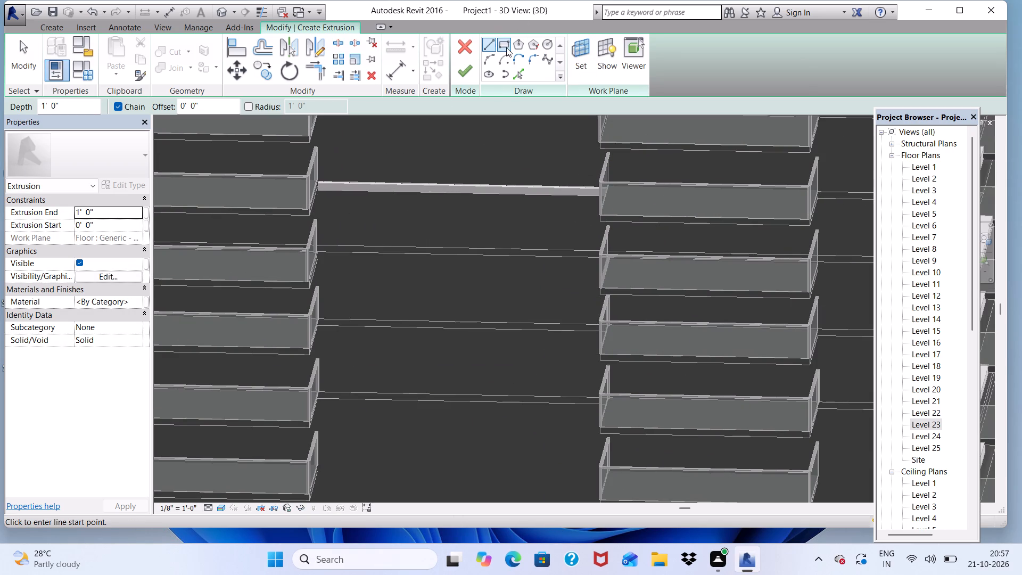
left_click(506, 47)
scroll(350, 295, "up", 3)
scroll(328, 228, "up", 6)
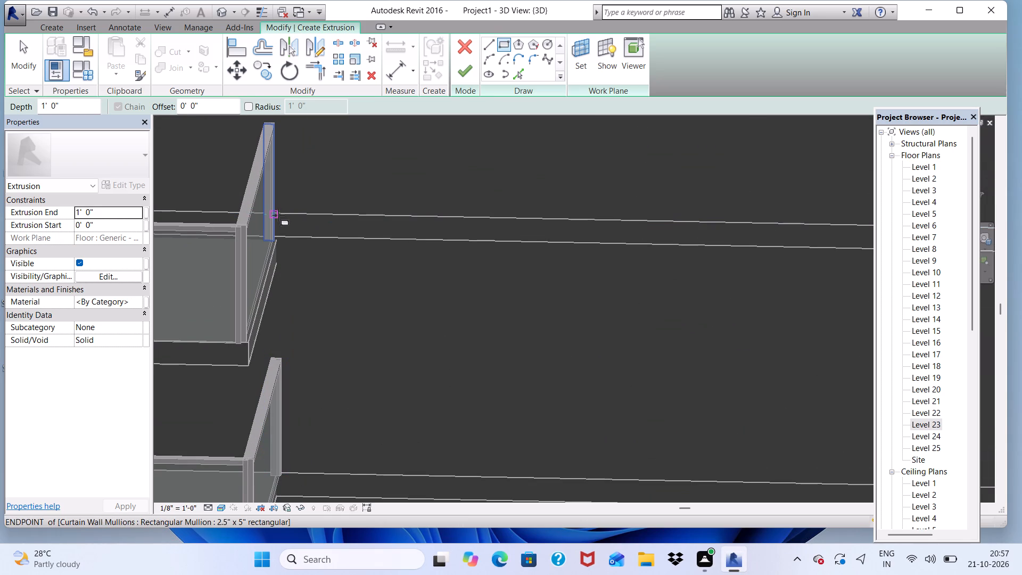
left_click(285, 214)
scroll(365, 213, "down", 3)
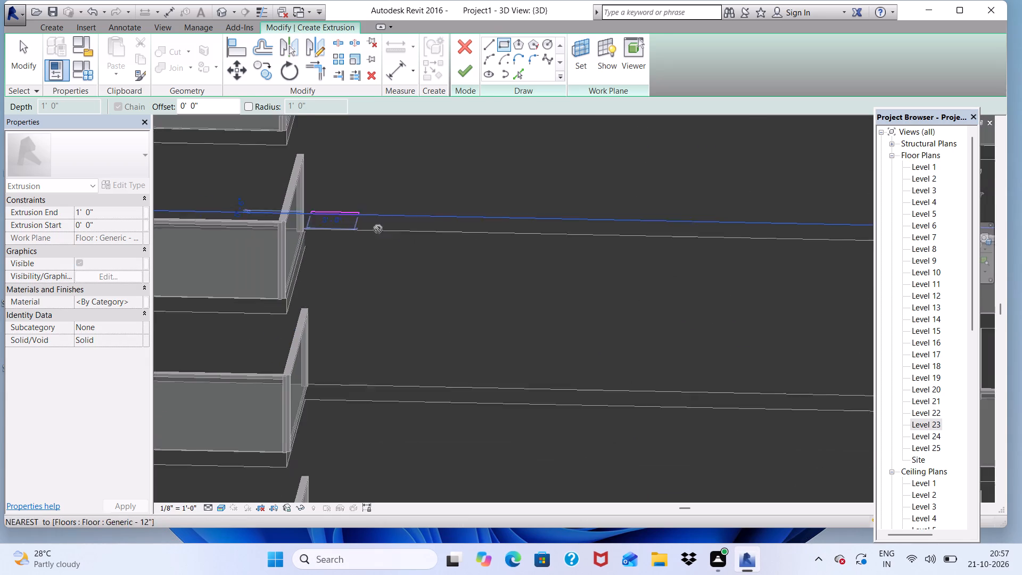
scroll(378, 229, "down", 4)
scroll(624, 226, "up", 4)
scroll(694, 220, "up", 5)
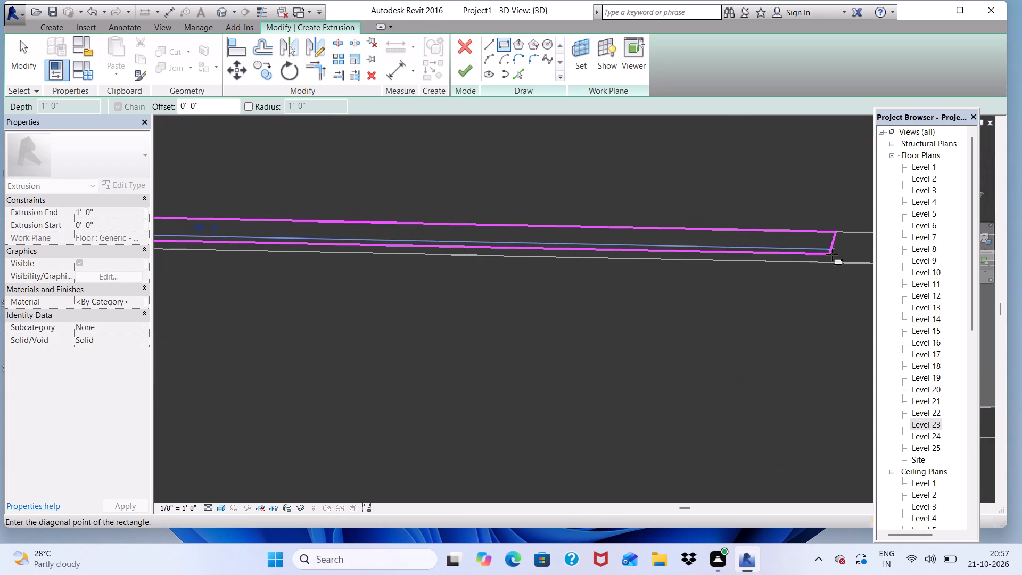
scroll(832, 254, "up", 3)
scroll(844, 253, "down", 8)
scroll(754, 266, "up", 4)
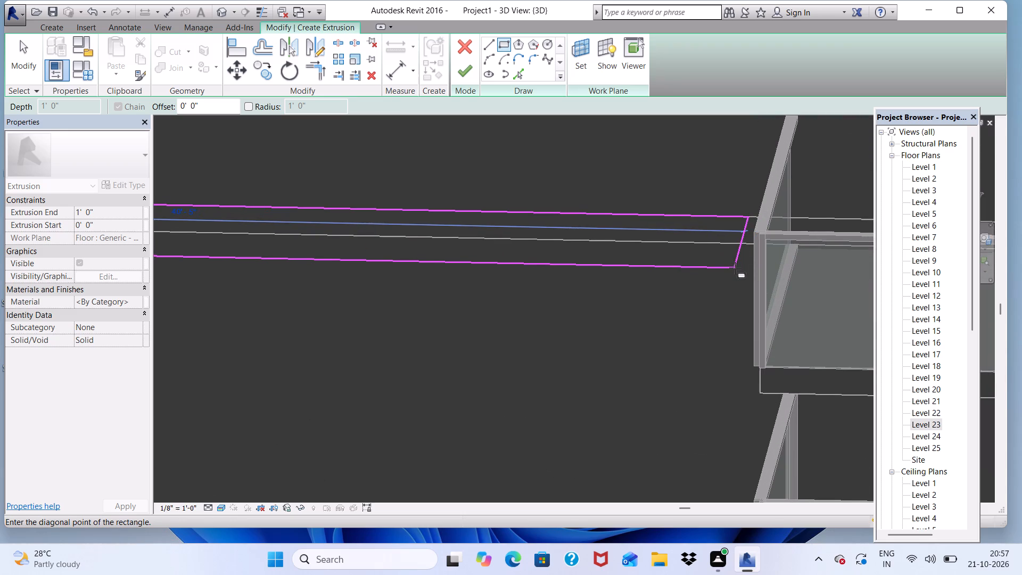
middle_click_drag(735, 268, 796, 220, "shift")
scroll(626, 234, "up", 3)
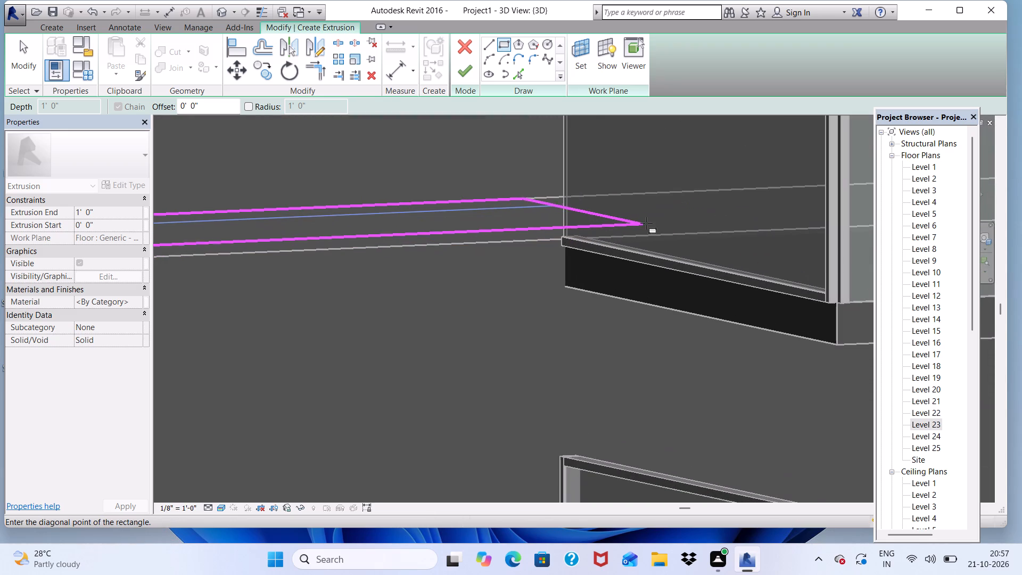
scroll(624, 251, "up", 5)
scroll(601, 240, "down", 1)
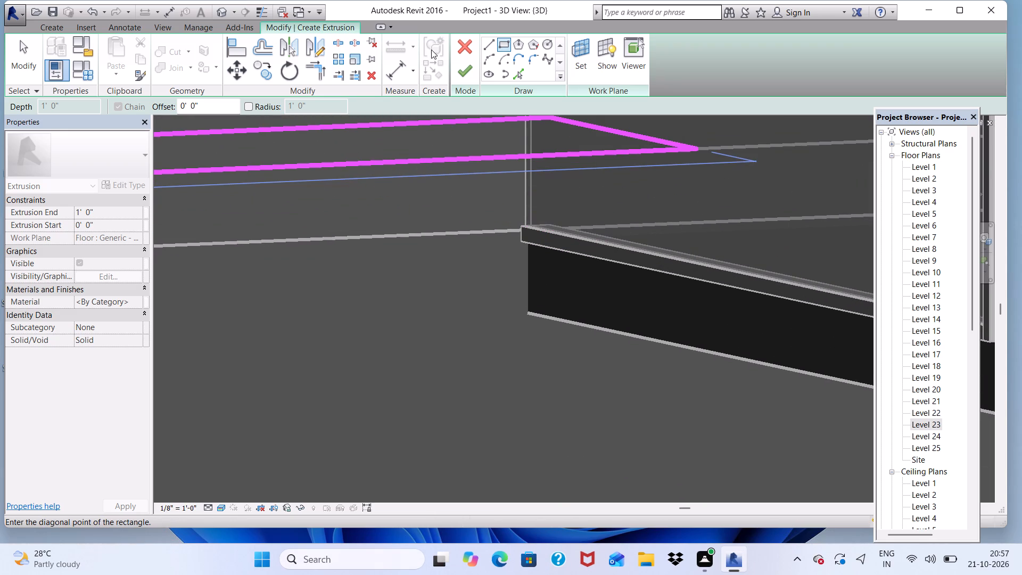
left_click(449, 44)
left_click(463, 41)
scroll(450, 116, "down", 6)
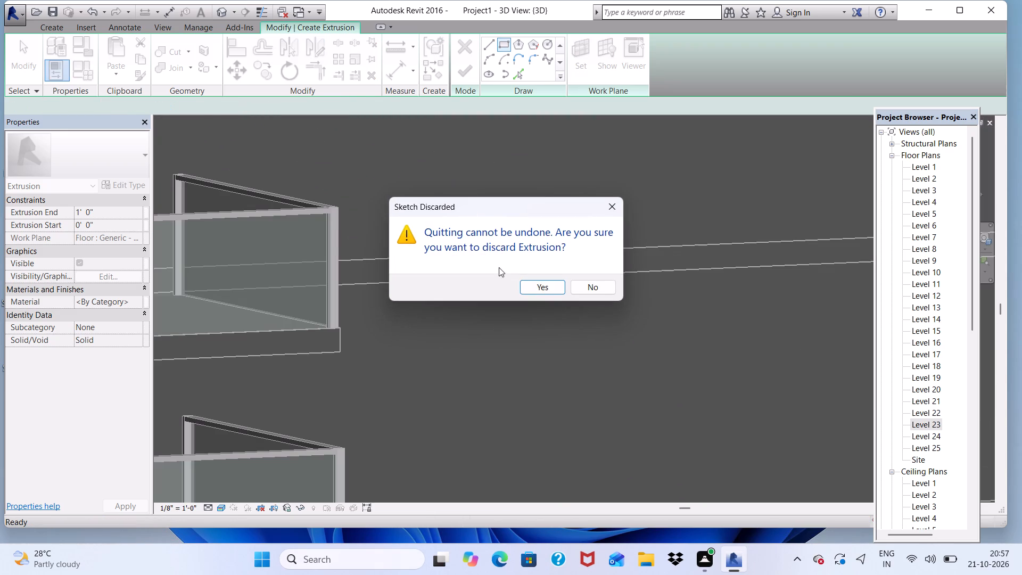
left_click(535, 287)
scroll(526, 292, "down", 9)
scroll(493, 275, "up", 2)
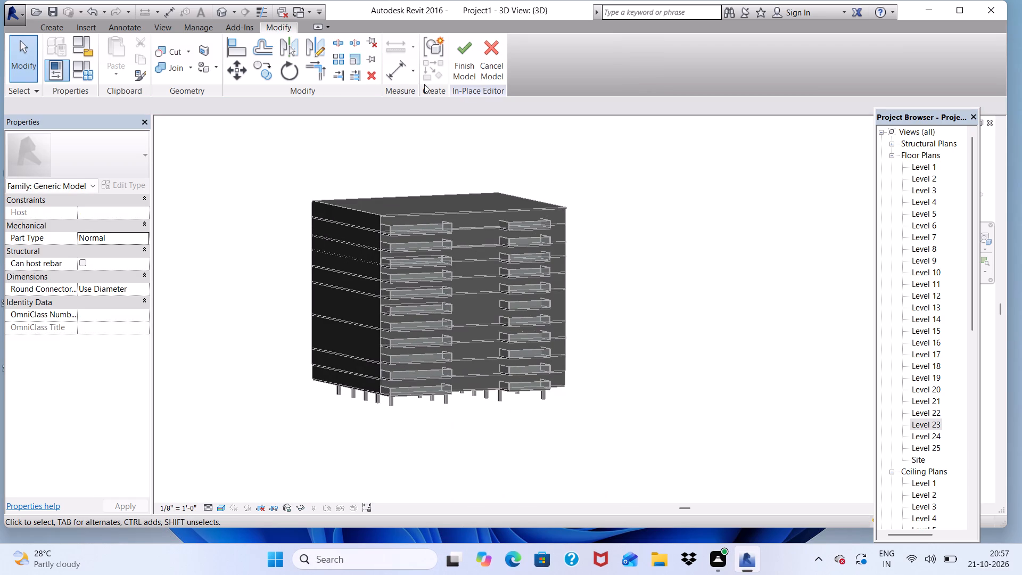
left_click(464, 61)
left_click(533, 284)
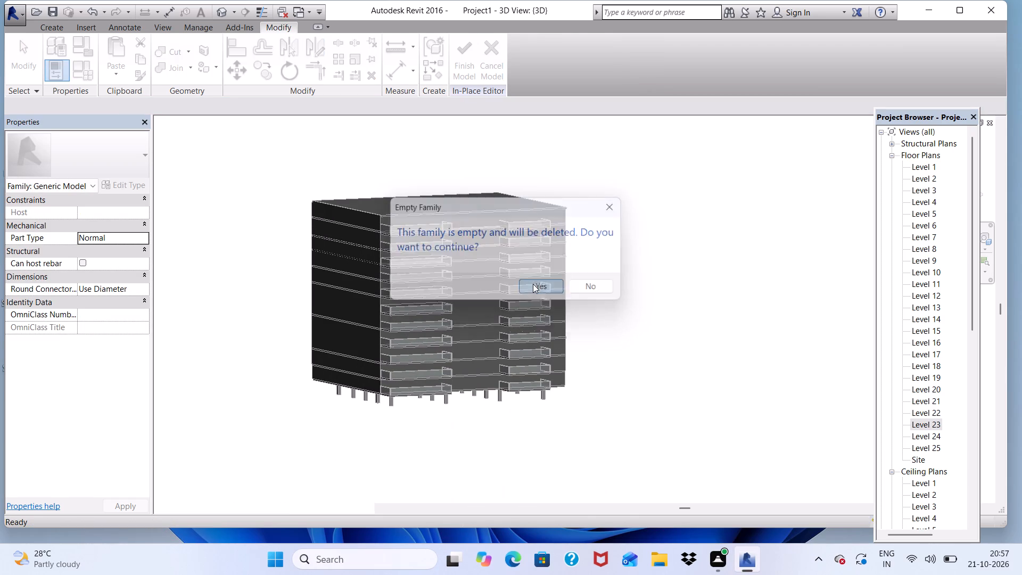
Create a new in-place component in the Generic Models category for the slab edge below the existing bands, keeping the default name.
scroll(489, 256, "up", 12)
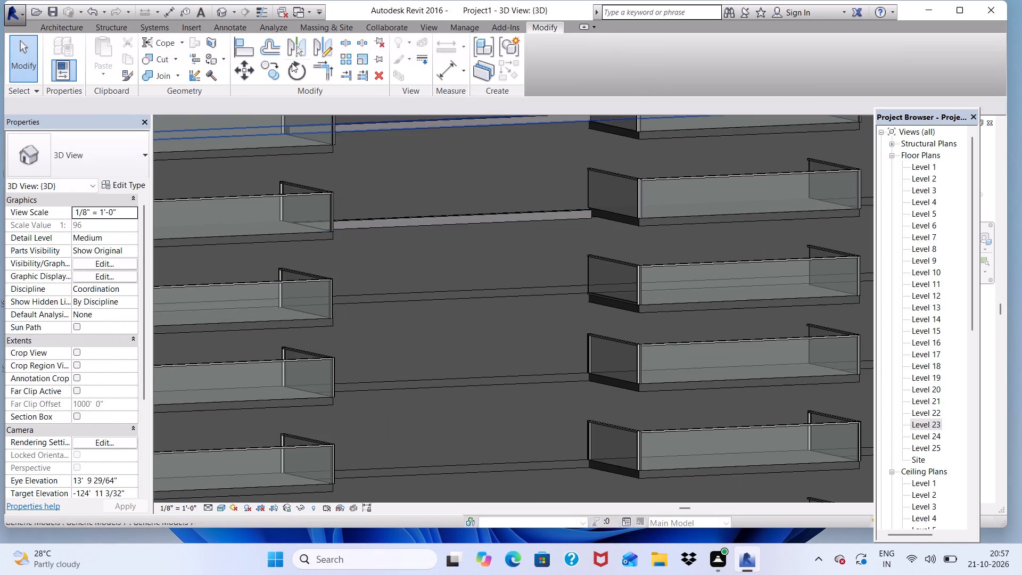
scroll(227, 0, "up", 1)
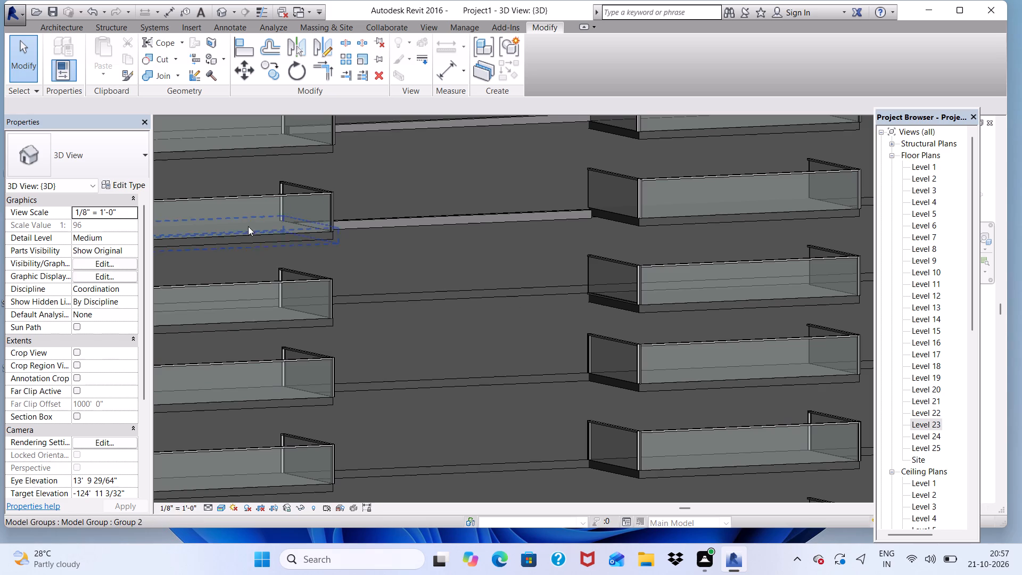
left_click(73, 19)
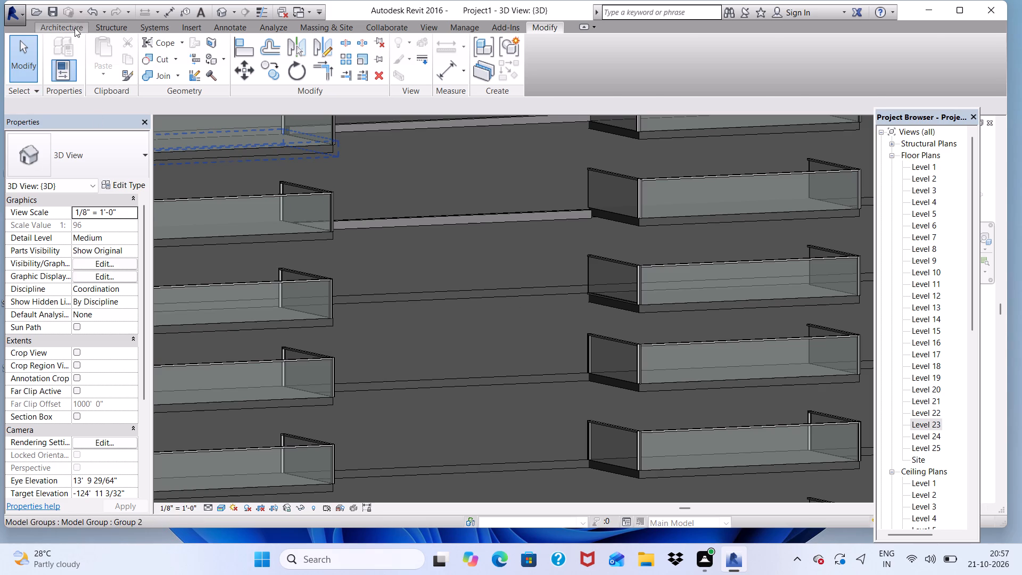
left_click(75, 28)
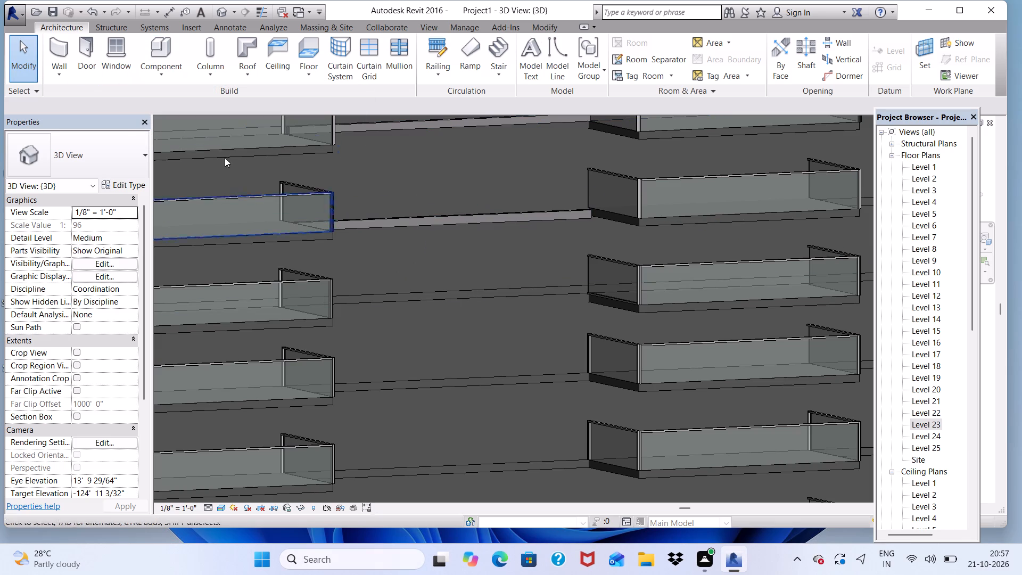
left_click(210, 72)
left_click(162, 71)
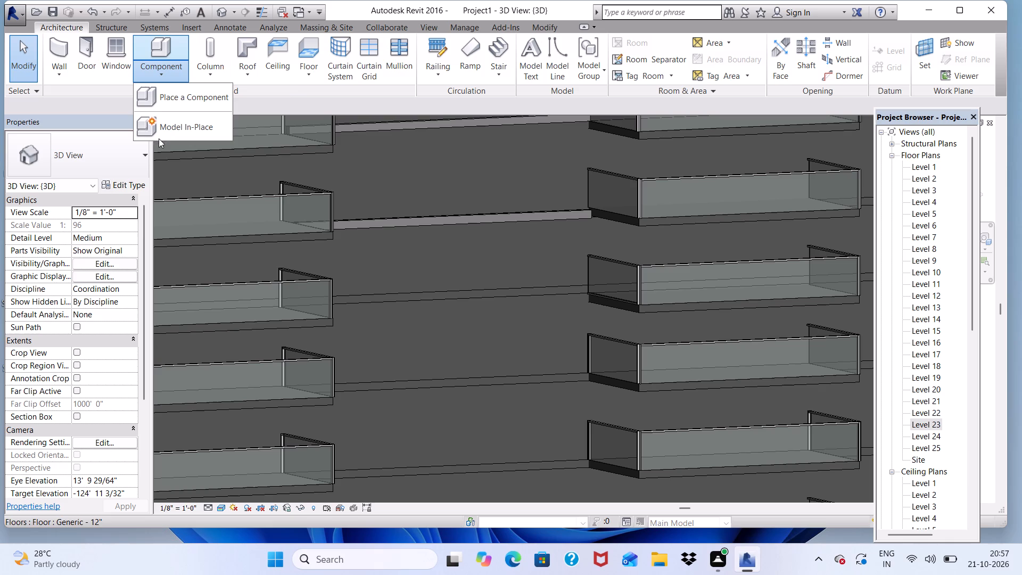
left_click(163, 129)
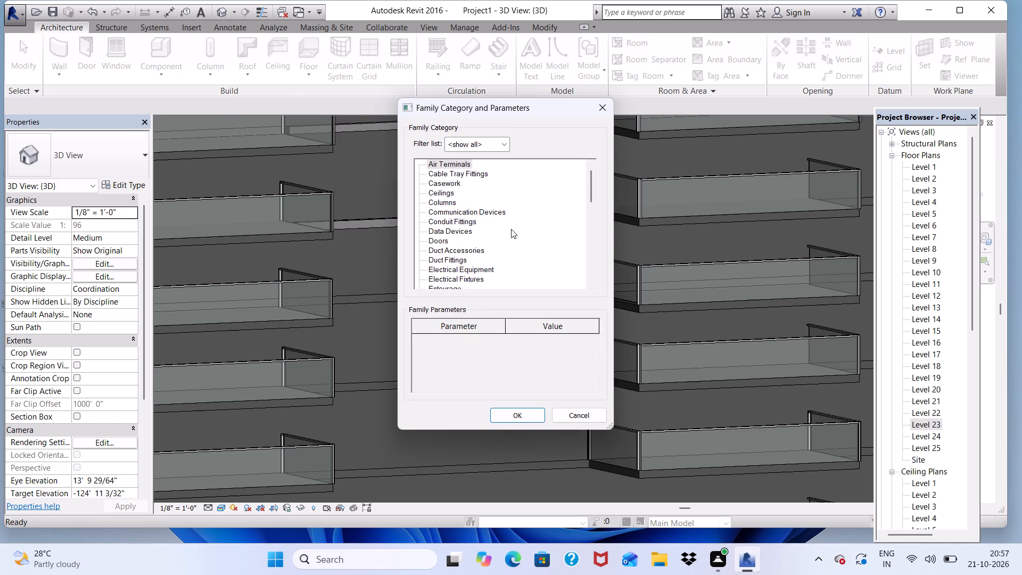
scroll(497, 220, "down", 6)
scroll(428, 251, "down", 3)
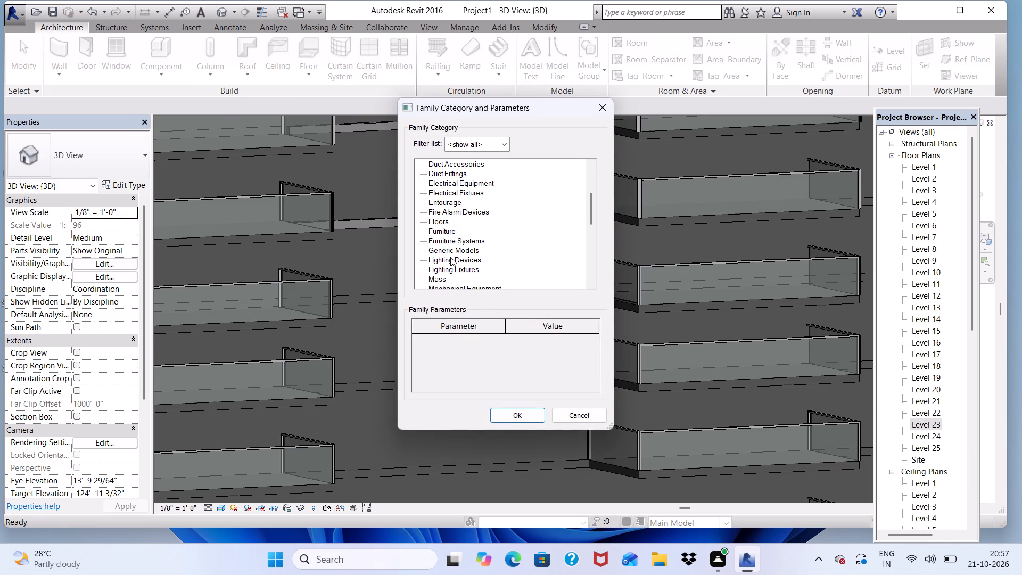
left_click(451, 252)
left_click(532, 414)
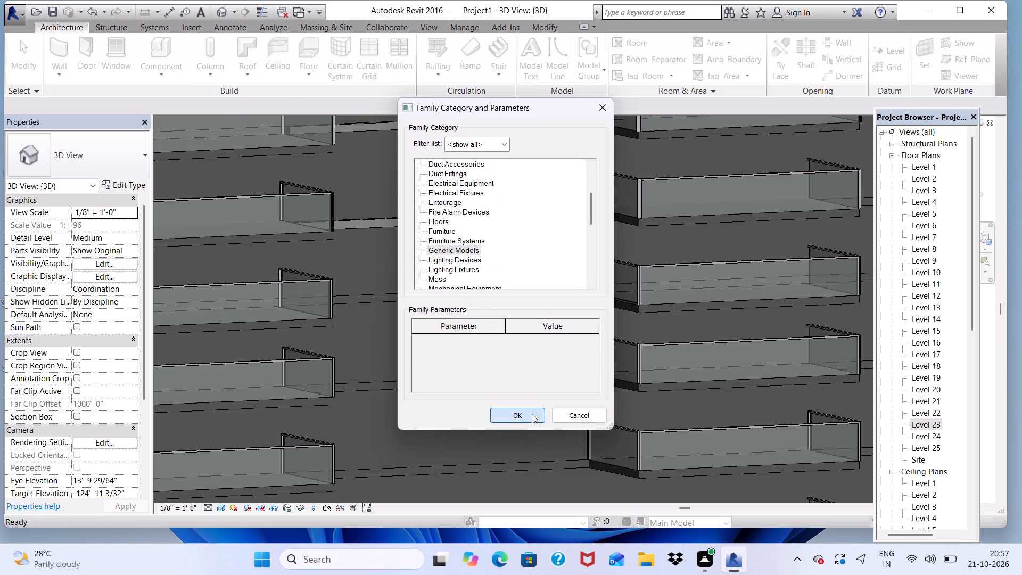
left_click(501, 295)
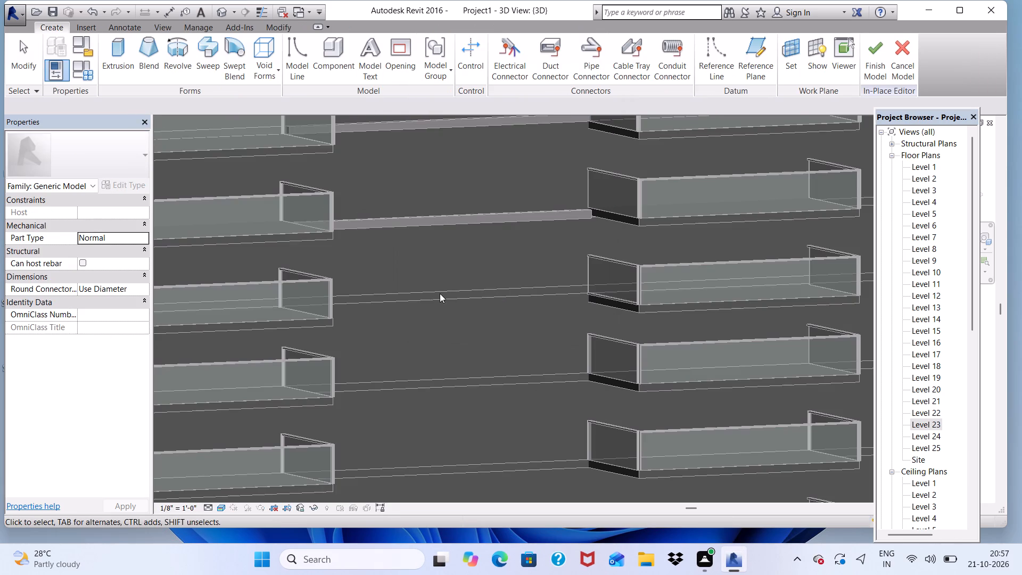
Start an Extrusion and pick the floor slab's horizontal face just below the lowest existing band as its work plane.
left_click(113, 39)
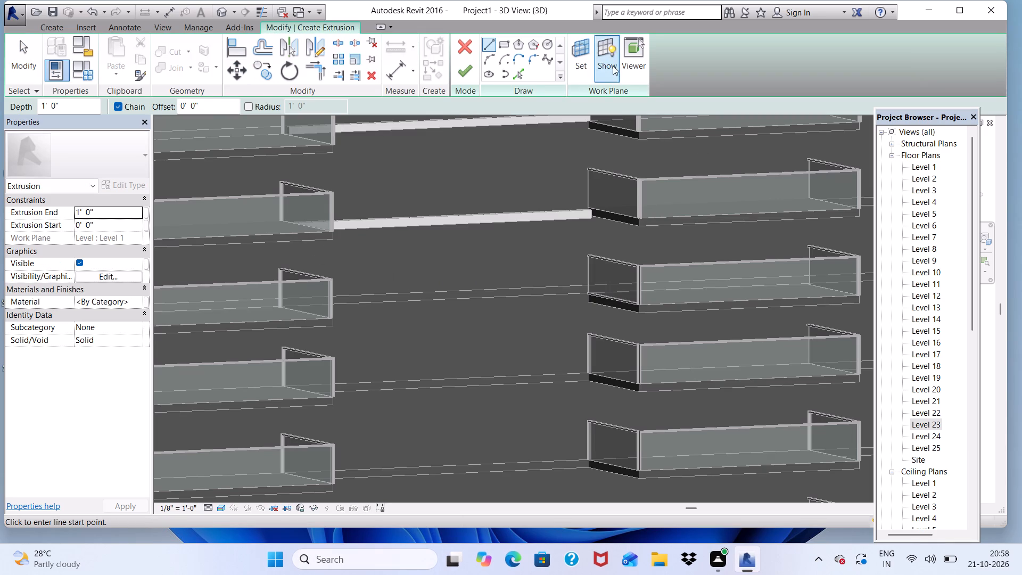
left_click(574, 49)
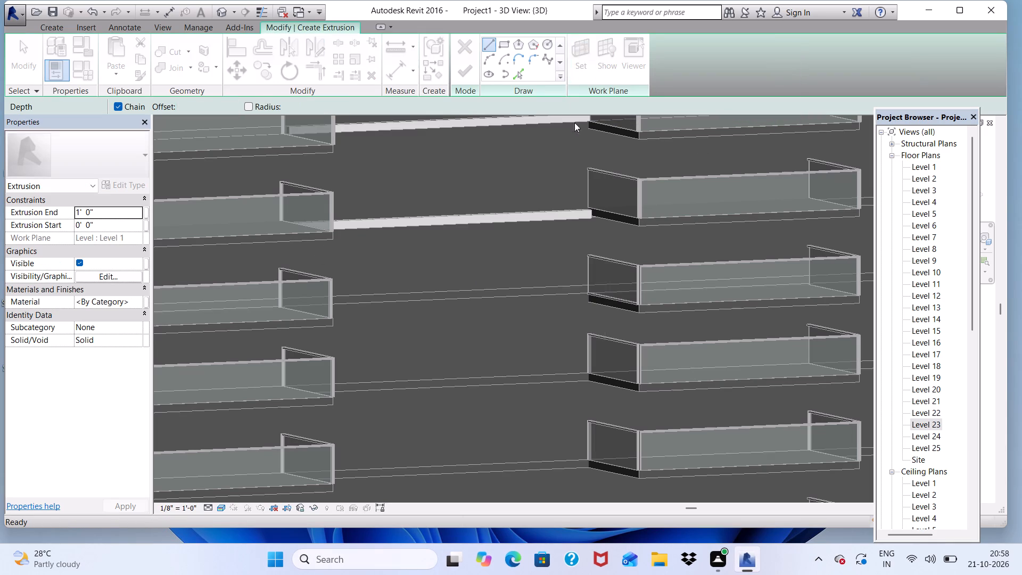
left_click(401, 286)
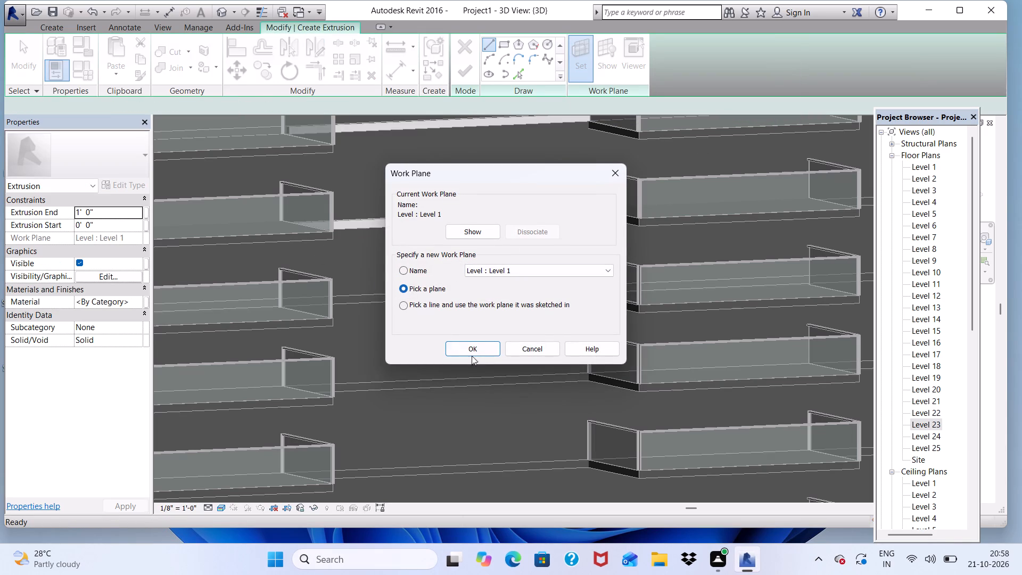
left_click(485, 348)
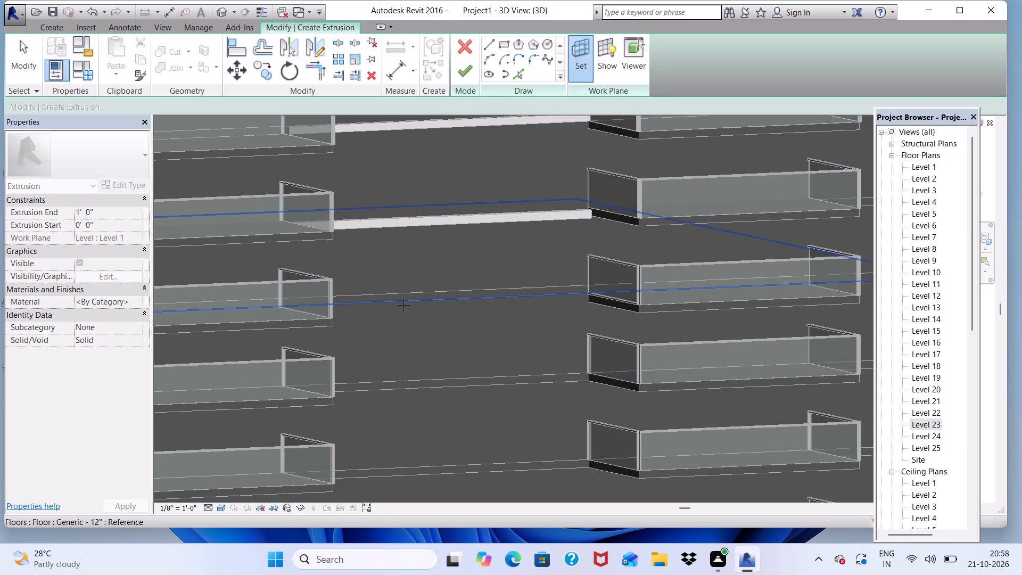
left_click(404, 305)
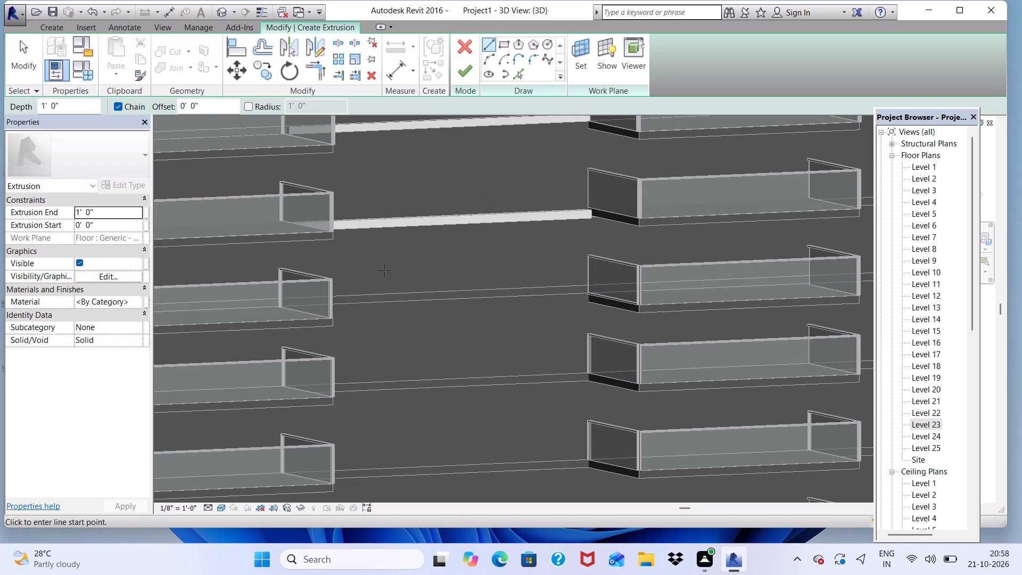
Sketch a thin rectangle along the slab edge between the balcony stacks, starting at the balcony's corner on the third row from the top.
left_click(505, 43)
scroll(325, 322, "up", 3)
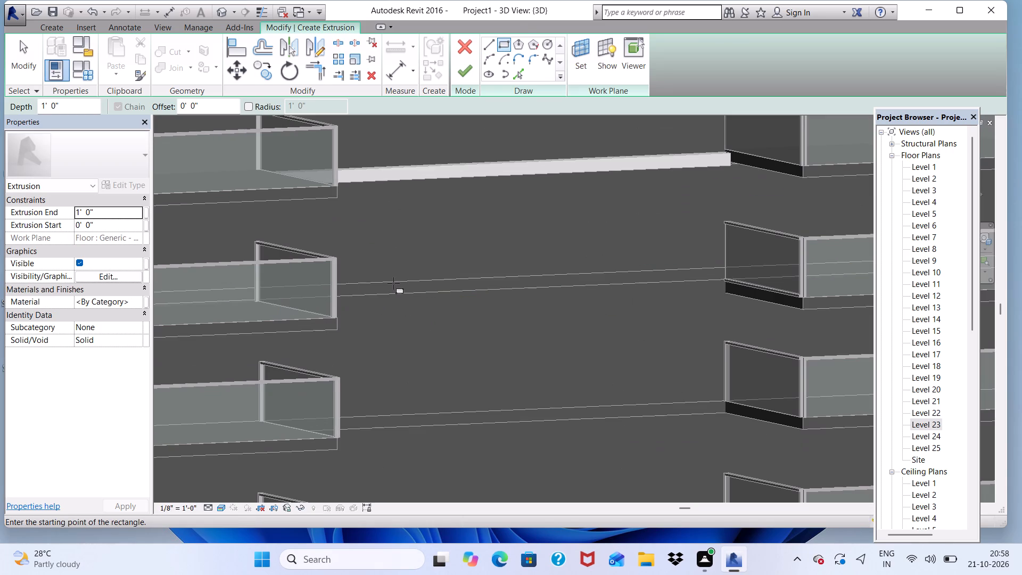
middle_click_drag(408, 290, 324, 295, "shift")
scroll(324, 286, "down", 1)
scroll(324, 280, "up", 2)
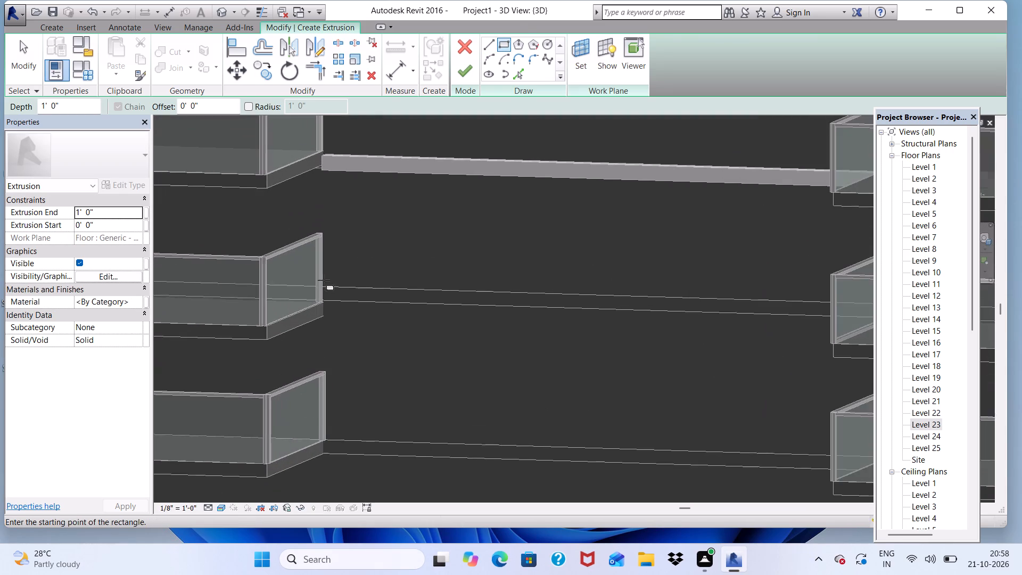
scroll(326, 289, "up", 5)
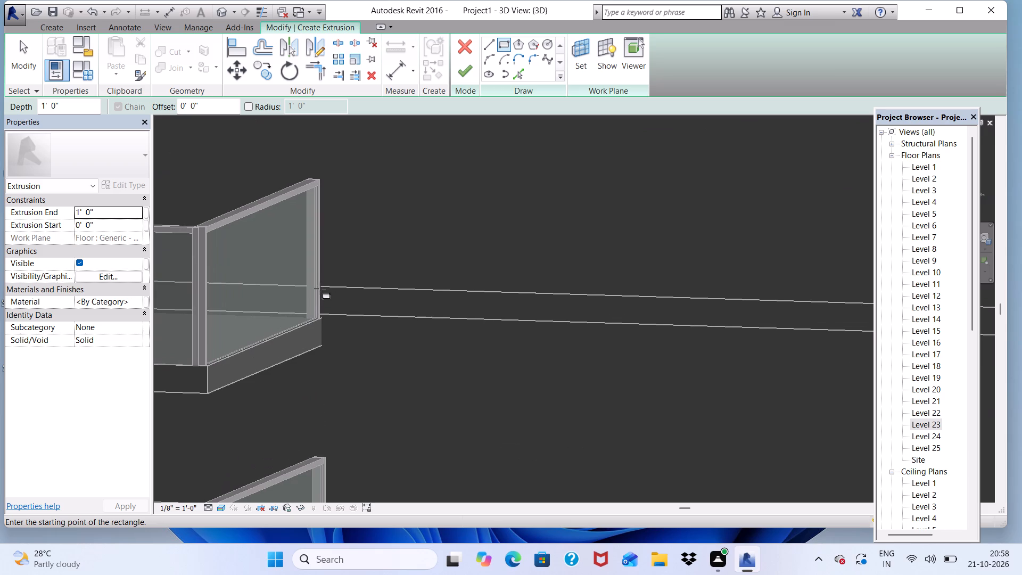
left_click(320, 289)
scroll(402, 280, "down", 4)
scroll(460, 298, "down", 1)
scroll(584, 311, "up", 3)
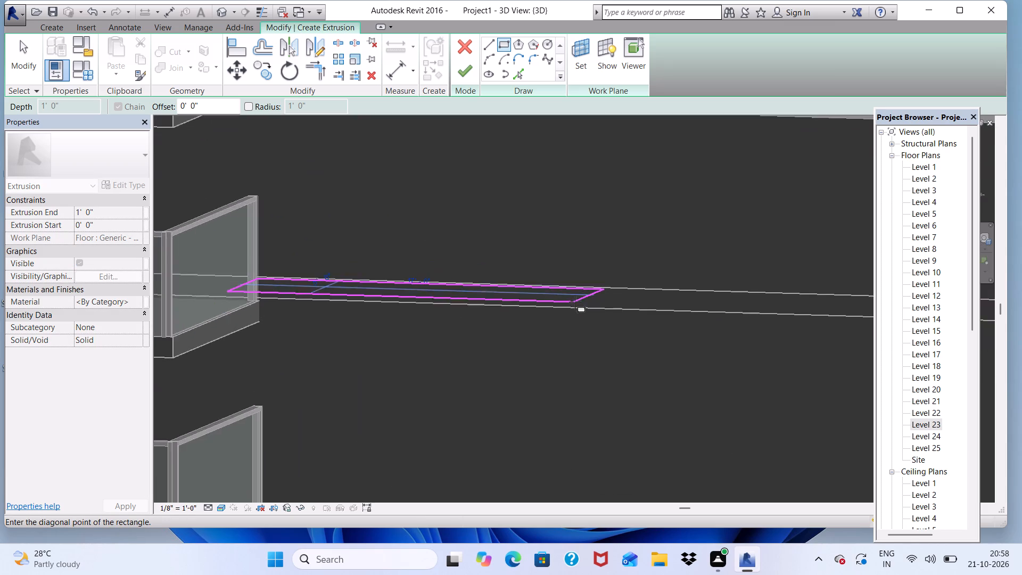
scroll(499, 295, "down", 3)
middle_click_drag(494, 302, 630, 305)
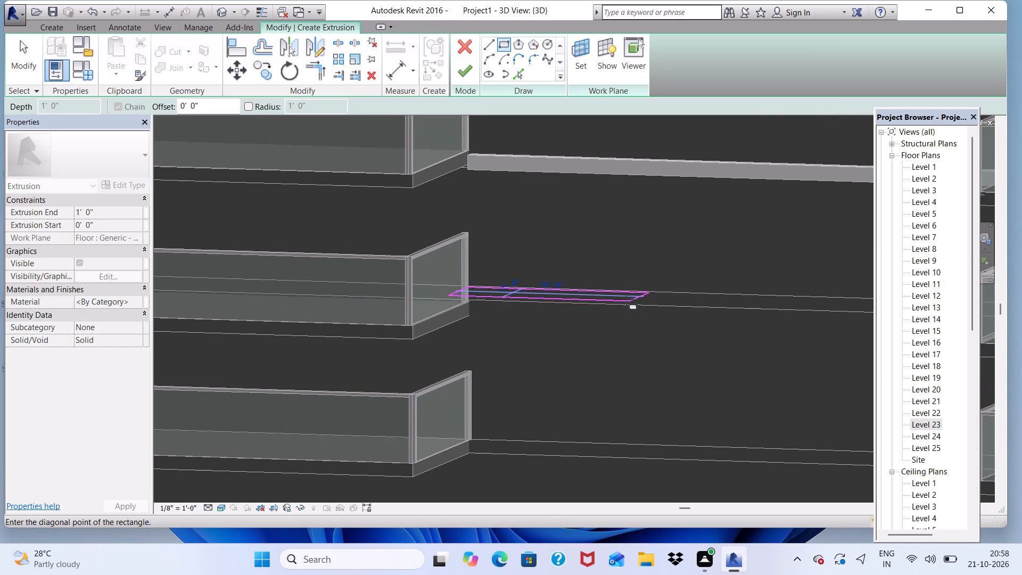
middle_click_drag(468, 281, 591, 221, "shift")
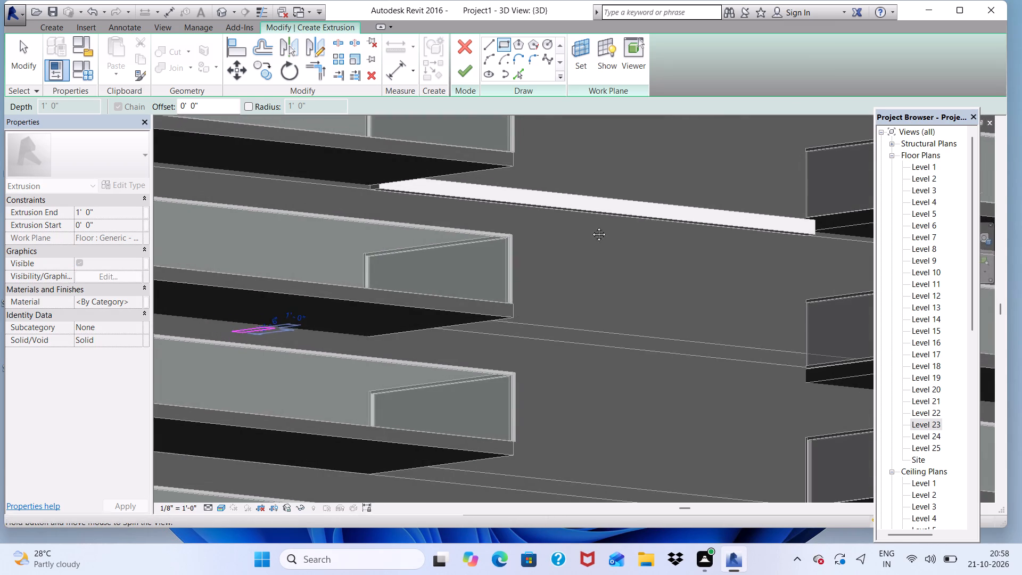
scroll(835, 356, "up", 6)
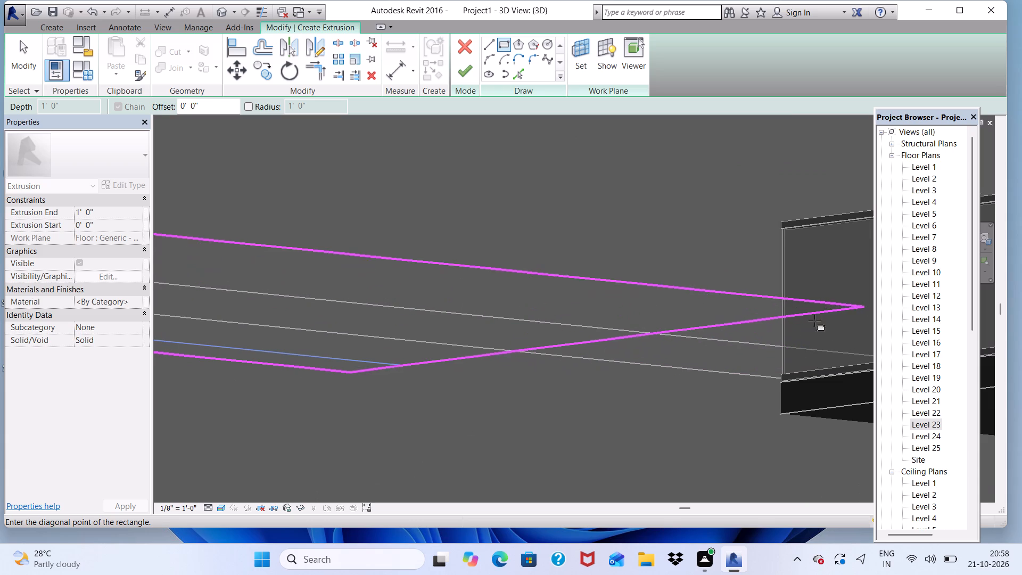
left_click(522, 383)
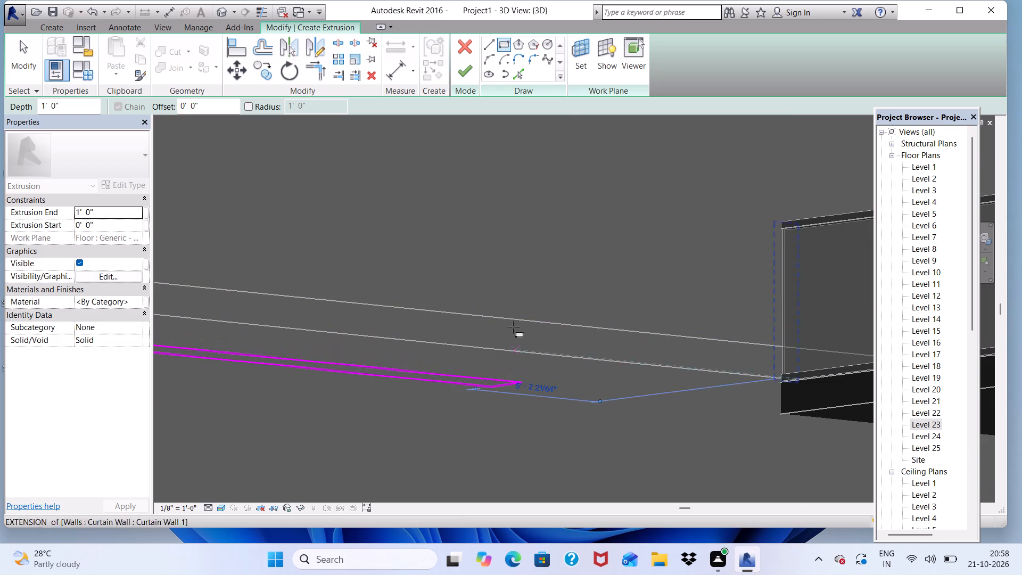
scroll(512, 321, "down", 3)
middle_click_drag(512, 363, 455, 417)
Finish the 1' deep extrusion and the in-place model.
left_click(454, 64)
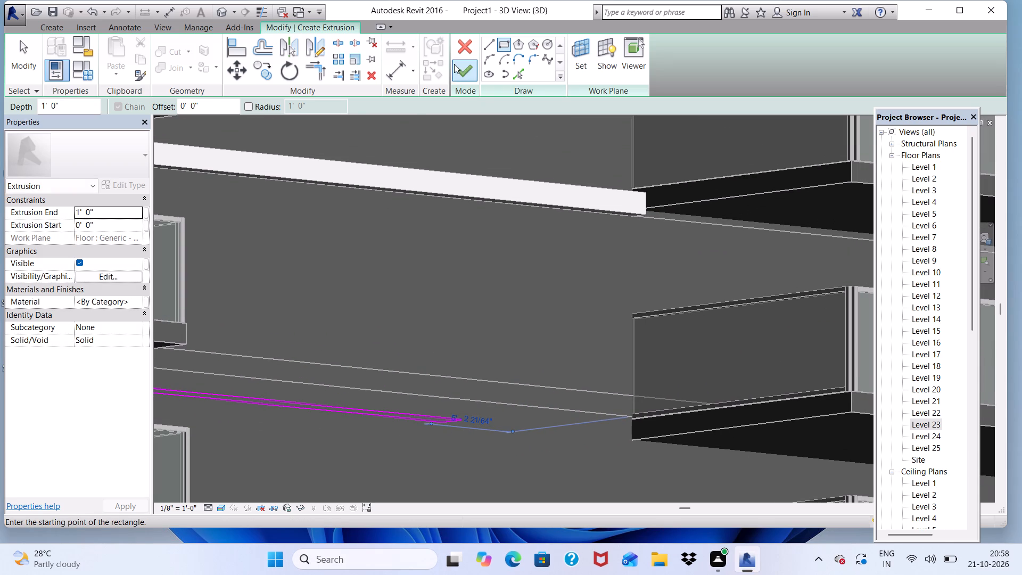
scroll(463, 71, "down", 8)
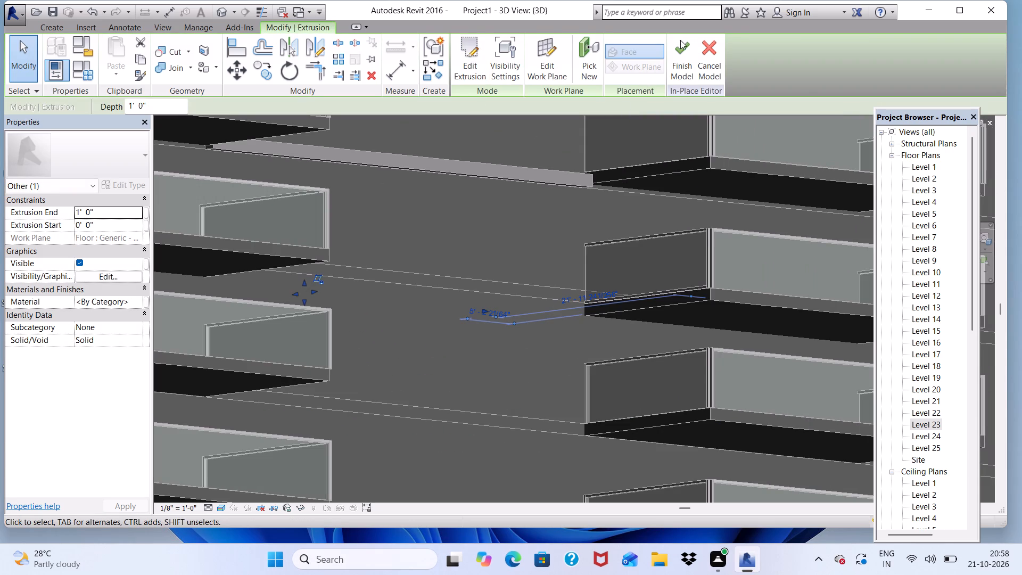
left_click(681, 40)
scroll(518, 233, "down", 6)
key("space")
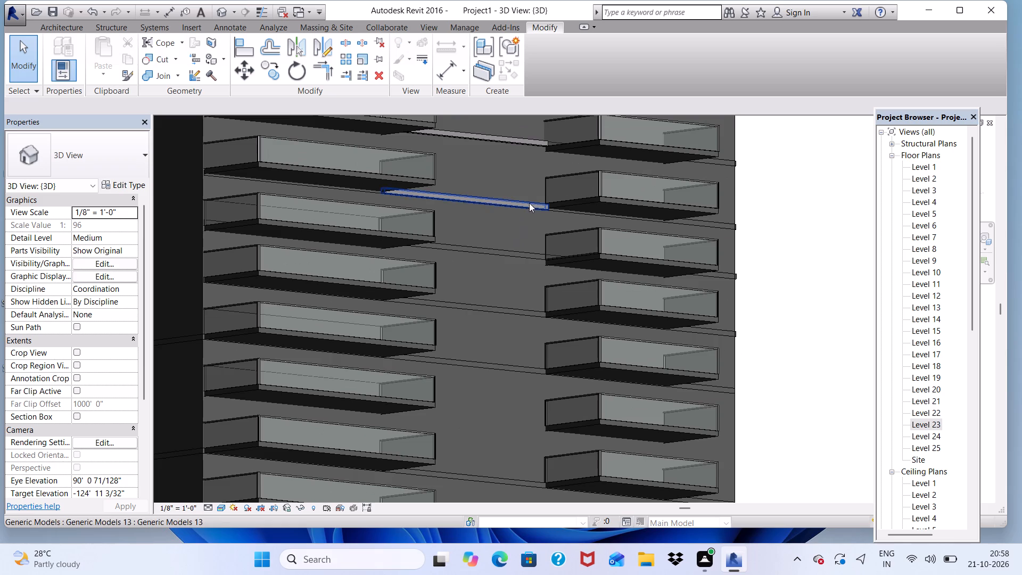
Create a new in-place component in the Generic Models category for the slab edge below the existing bands, keeping the default name.
scroll(529, 203, "down", 8)
middle_click_drag(513, 249, 477, 414, "shift")
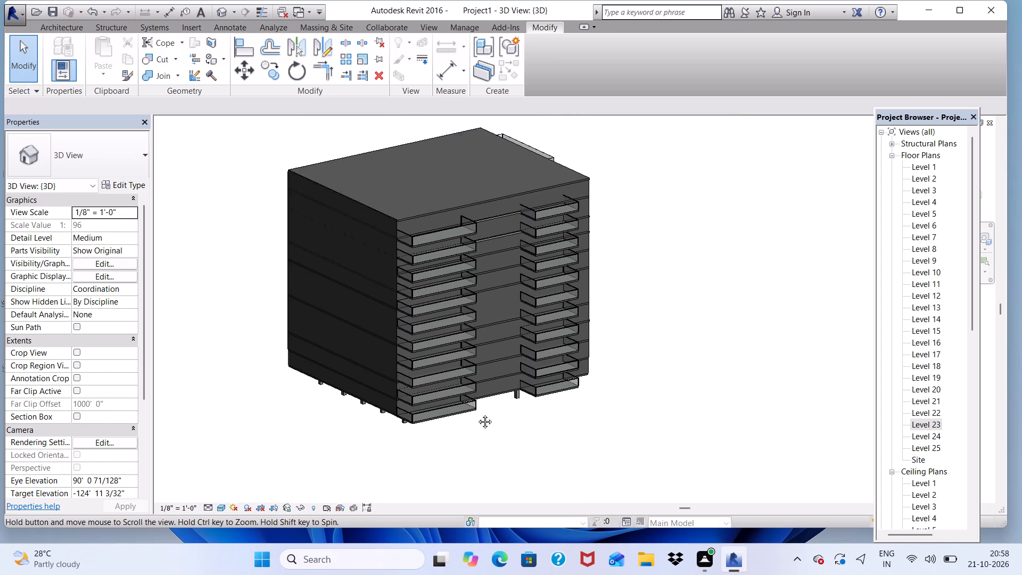
middle_click_drag(477, 414, 453, 395, "shift")
scroll(450, 154, "up", 3)
scroll(450, 154, "down", 1)
scroll(467, 217, "up", 4)
scroll(467, 217, "down", 1)
scroll(465, 270, "up", 3)
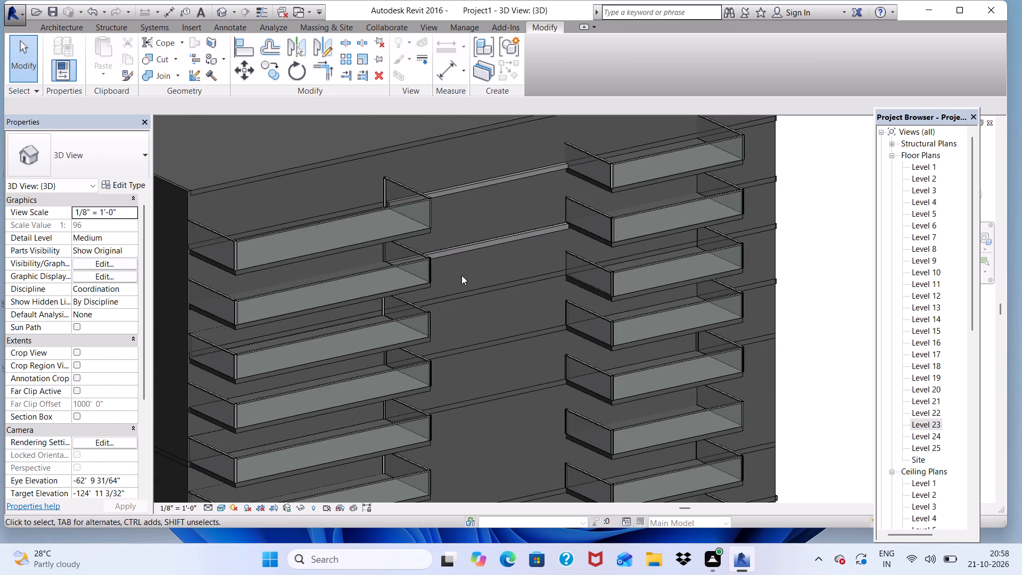
scroll(454, 301, "up", 3)
middle_click_drag(454, 301, 418, 253, "shift")
middle_click_drag(442, 289, 434, 295, "shift")
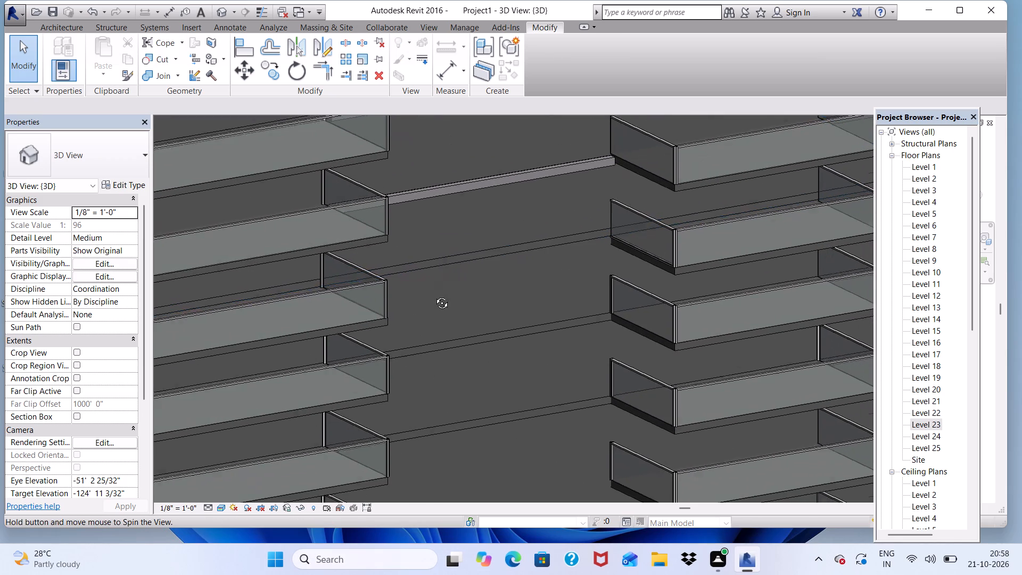
middle_click_drag(434, 295, 399, 228, "shift")
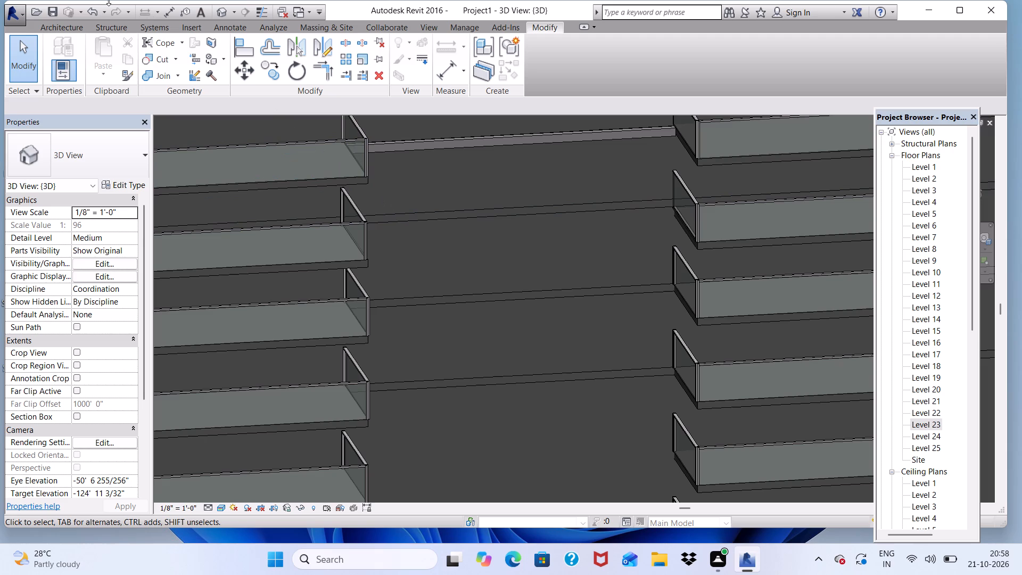
left_click(54, 24)
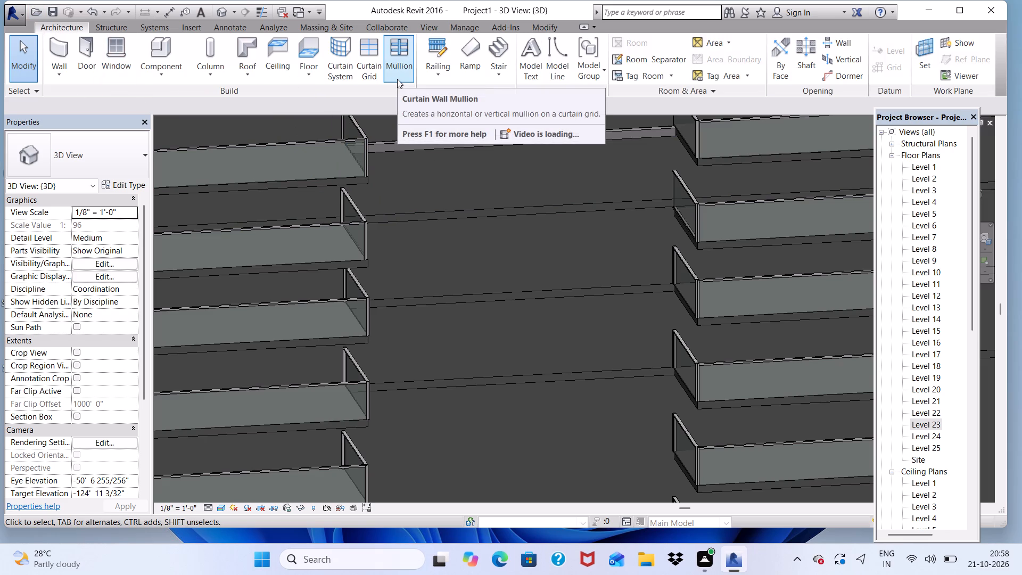
scroll(416, 150, "down", 2)
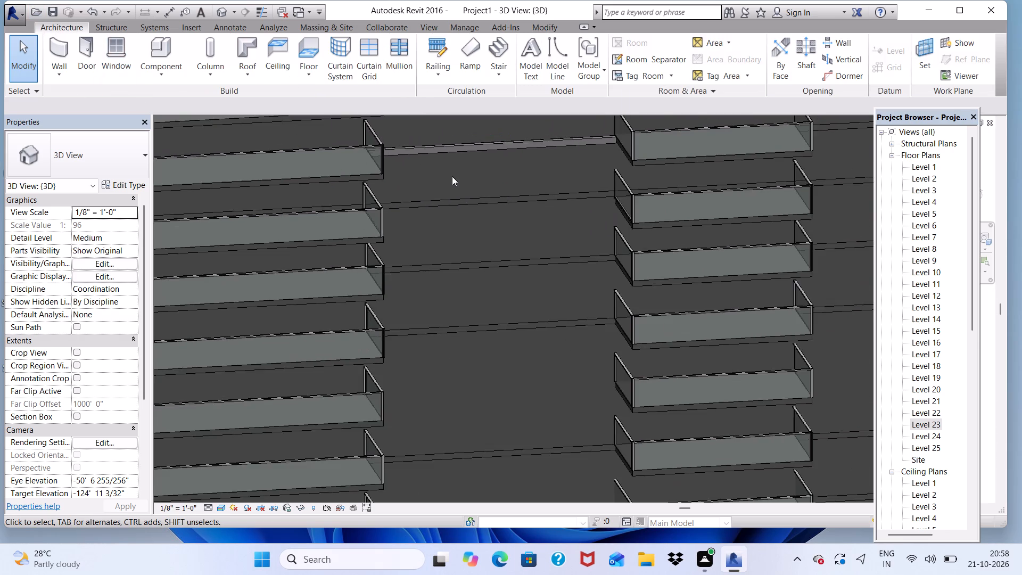
scroll(449, 177, "down", 6)
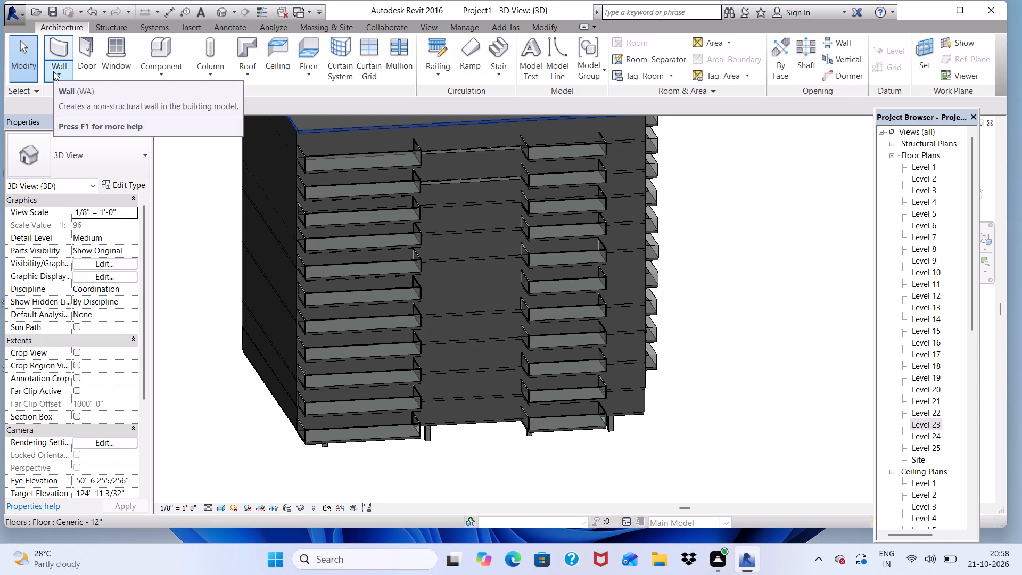
left_click(162, 73)
left_click(176, 124)
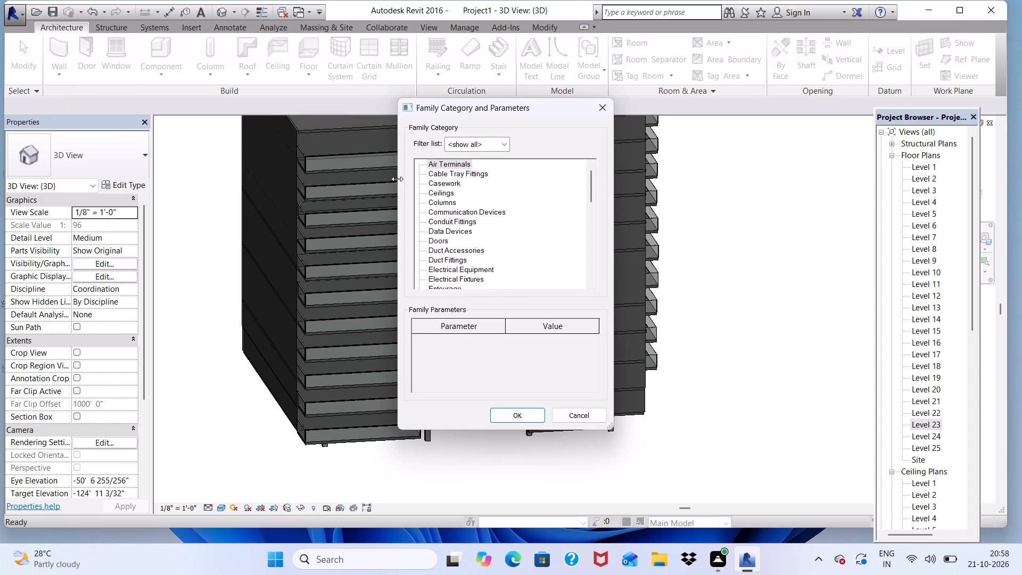
scroll(435, 215, "down", 6)
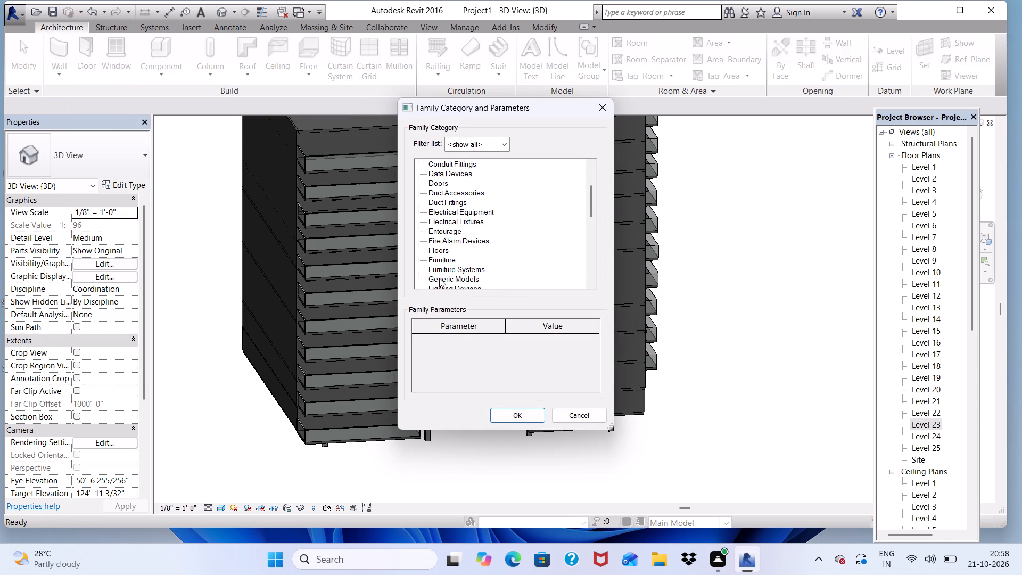
left_click(440, 280)
left_click(511, 417)
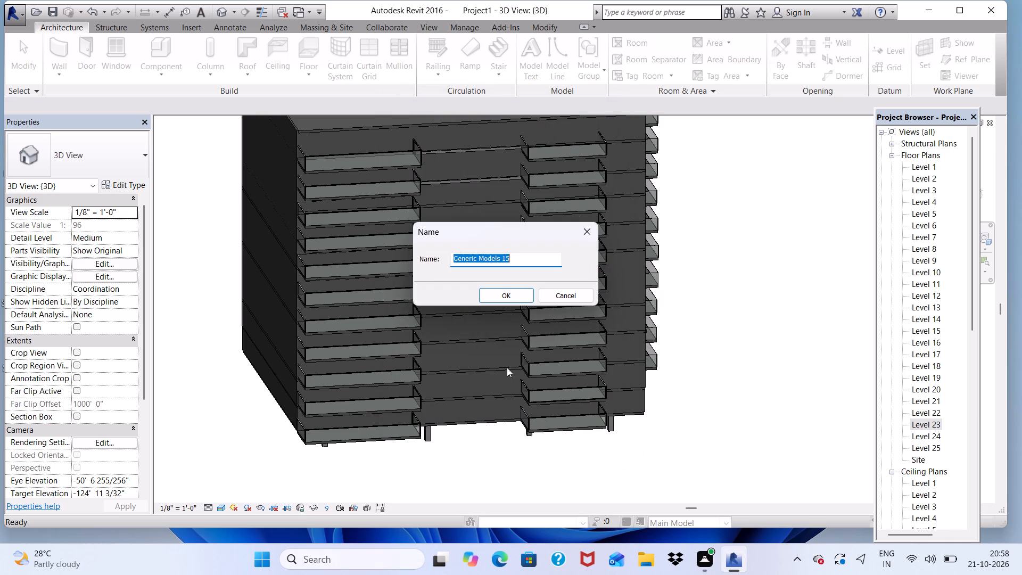
left_click(499, 303)
Start an Extrusion with the Rectangle sketch tool for the slab edge just below the lowest existing band.
scroll(471, 201, "up", 3)
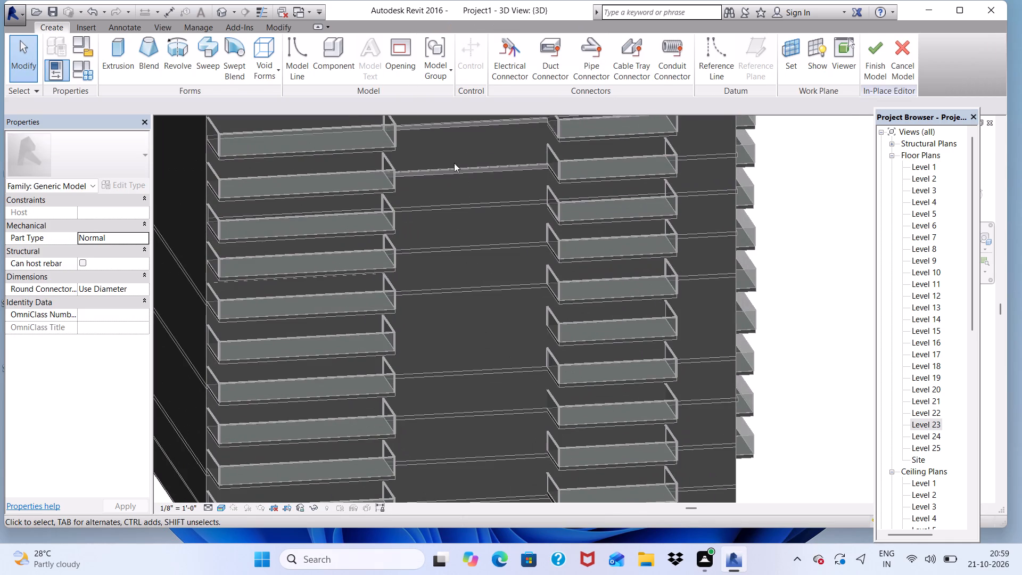
left_click(116, 36)
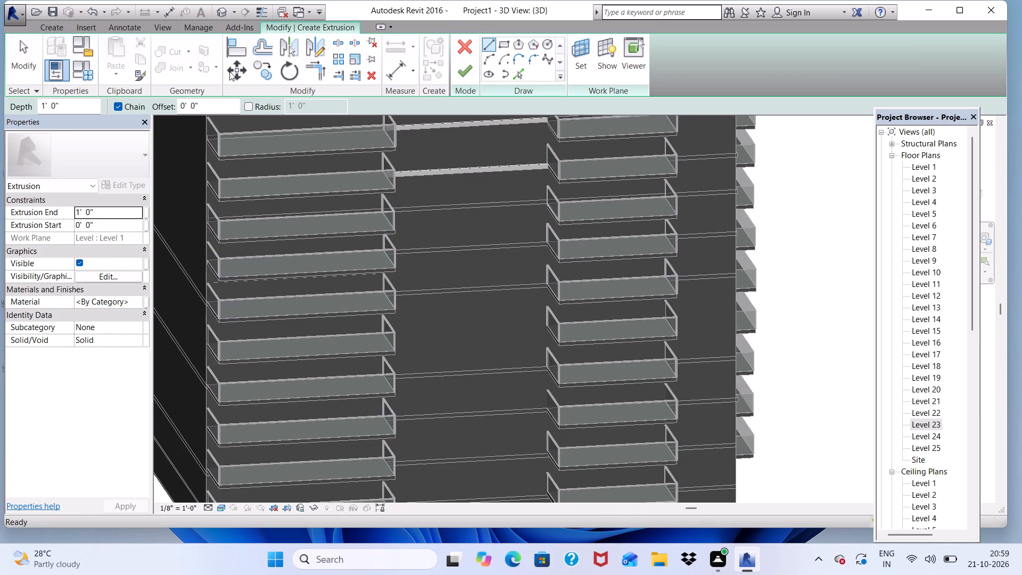
left_click(505, 48)
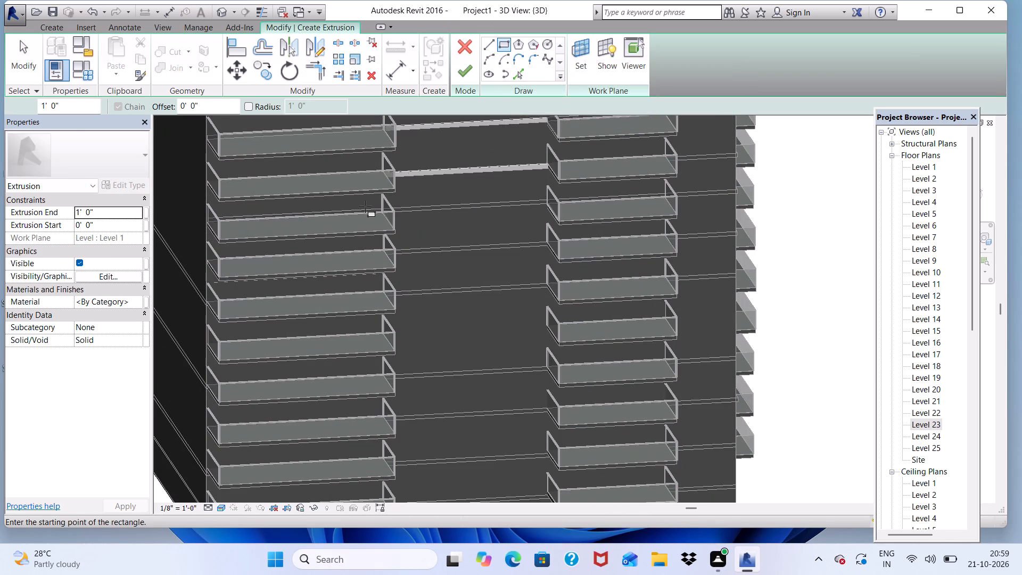
scroll(365, 207, "up", 3)
middle_click_drag(435, 228, 405, 179, "shift")
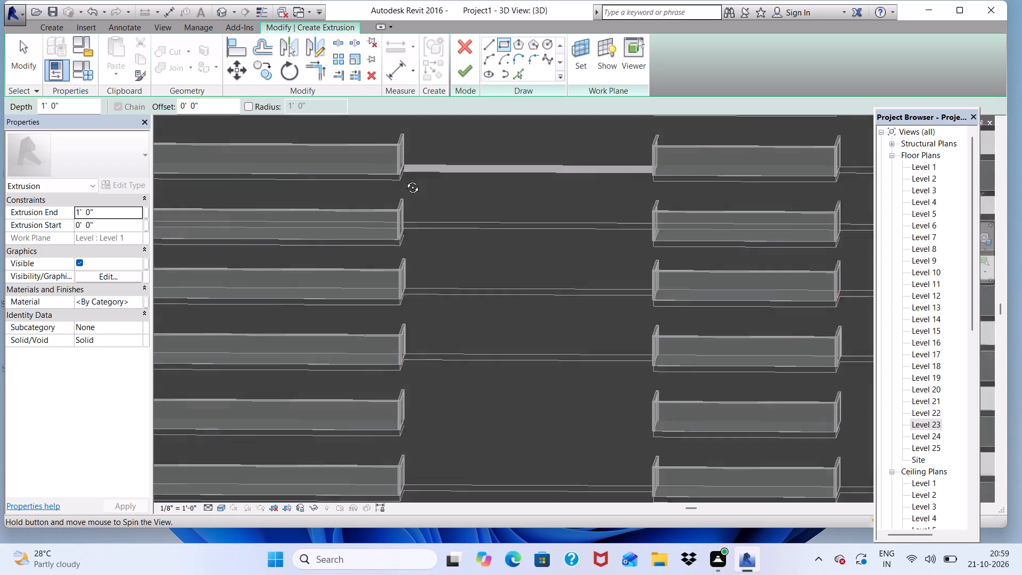
middle_click_drag(405, 179, 362, 153, "shift")
scroll(436, 229, "up", 4)
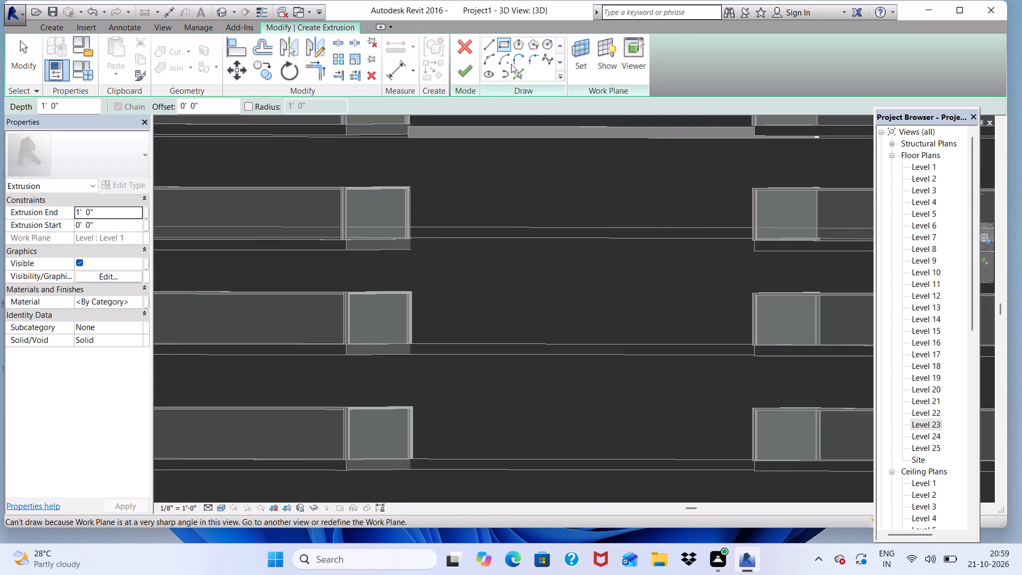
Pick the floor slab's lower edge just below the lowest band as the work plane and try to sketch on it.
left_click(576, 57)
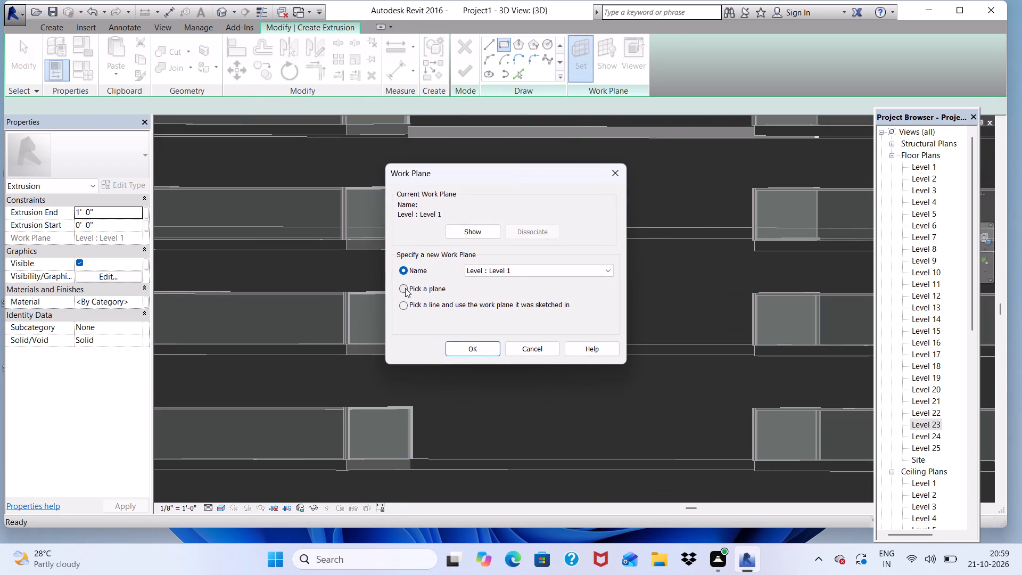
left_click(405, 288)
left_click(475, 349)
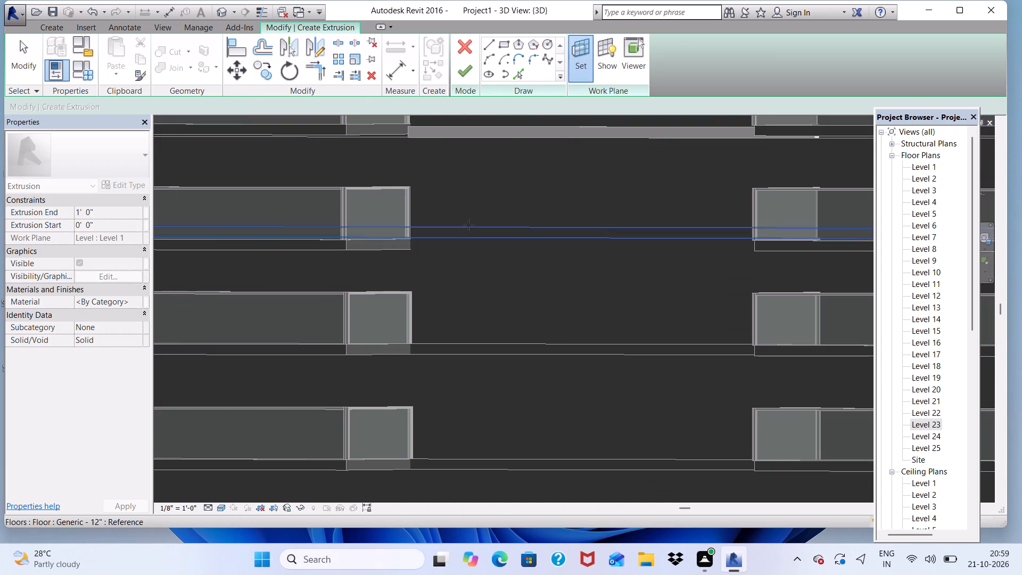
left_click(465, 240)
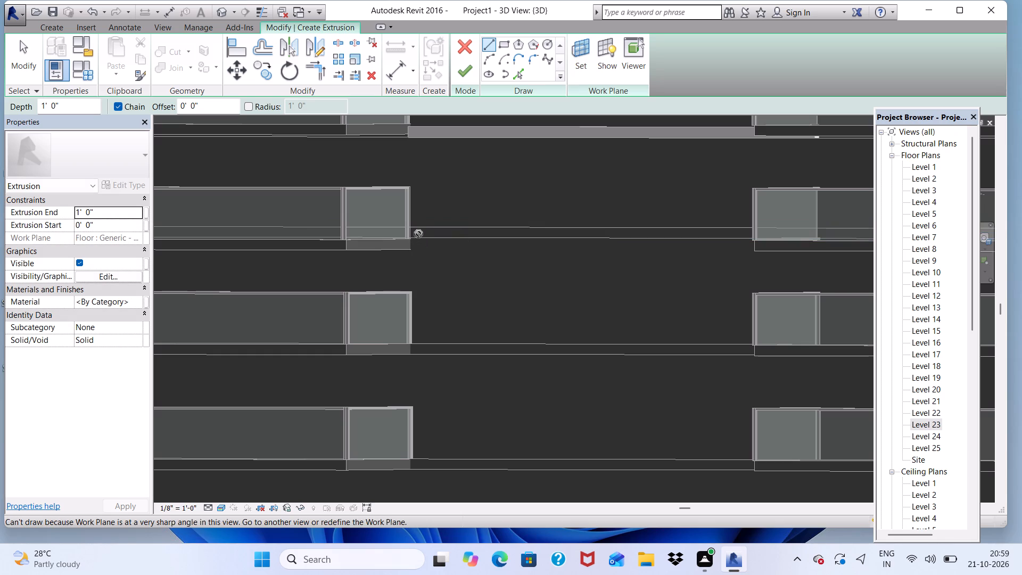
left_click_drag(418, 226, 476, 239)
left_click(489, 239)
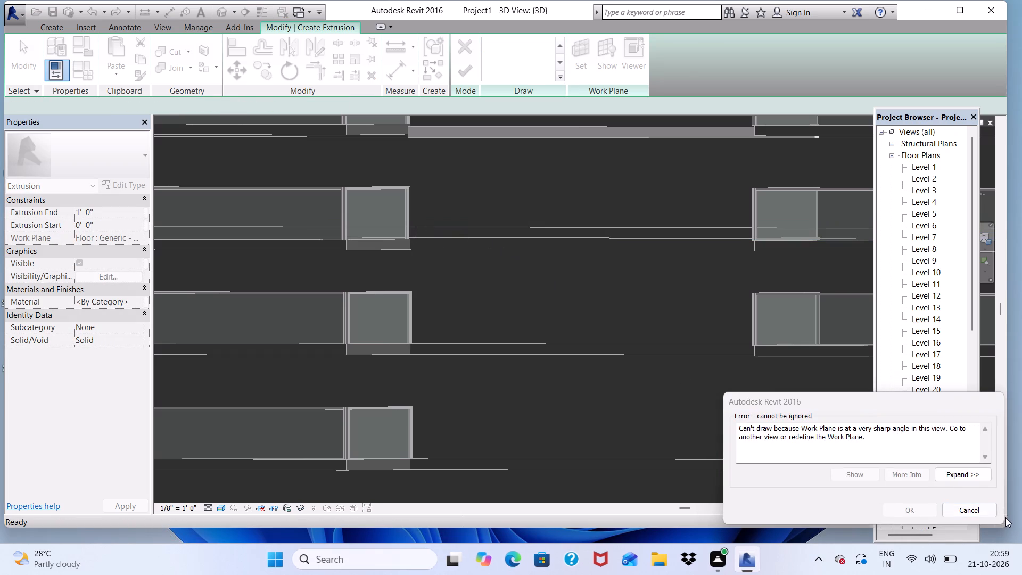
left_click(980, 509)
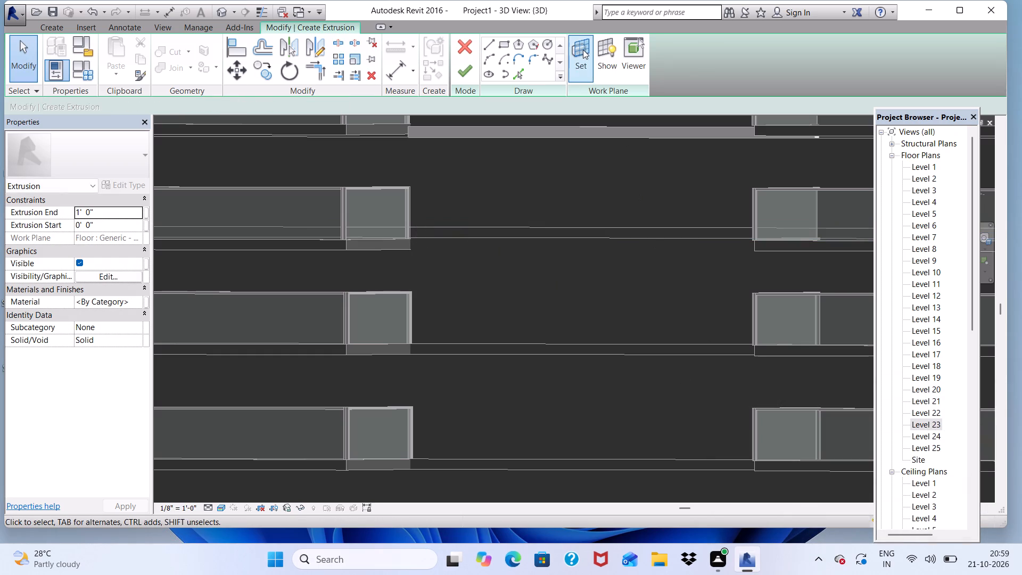
Set the extrusion's work plane by picking the vertical edge face of the same floor slab.
left_click(583, 50)
left_click(404, 287)
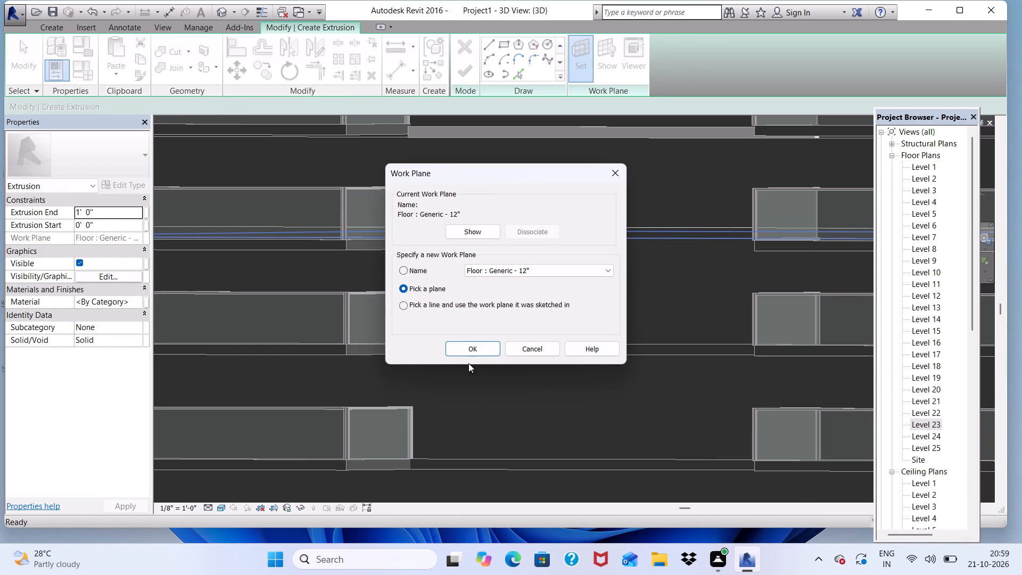
left_click(469, 354)
left_click(436, 231)
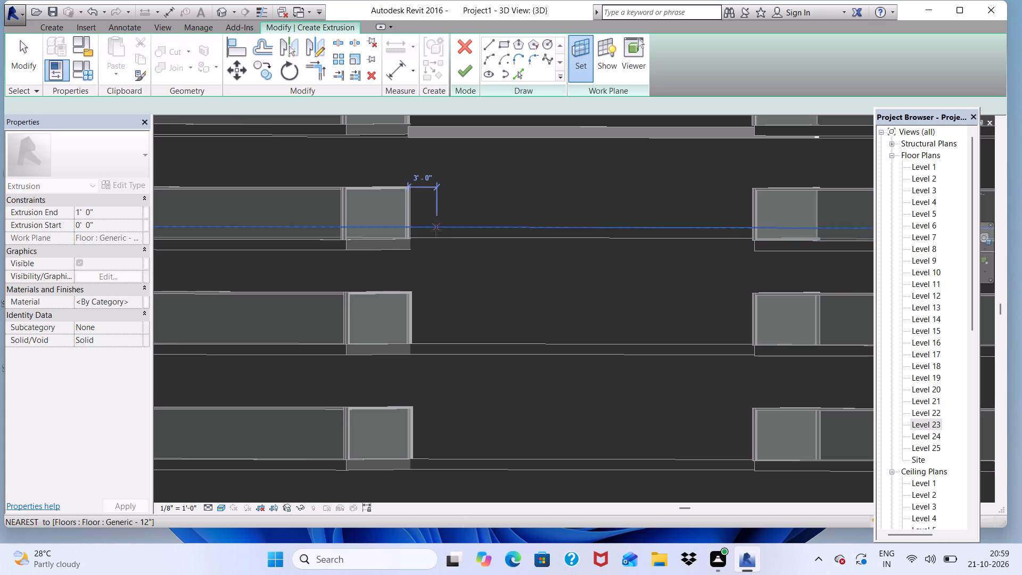
Sketch a thin rectangle about 42' long on the slab's edge face, spanning from one balcony stack to the other.
left_click(507, 45)
scroll(451, 199, "up", 2)
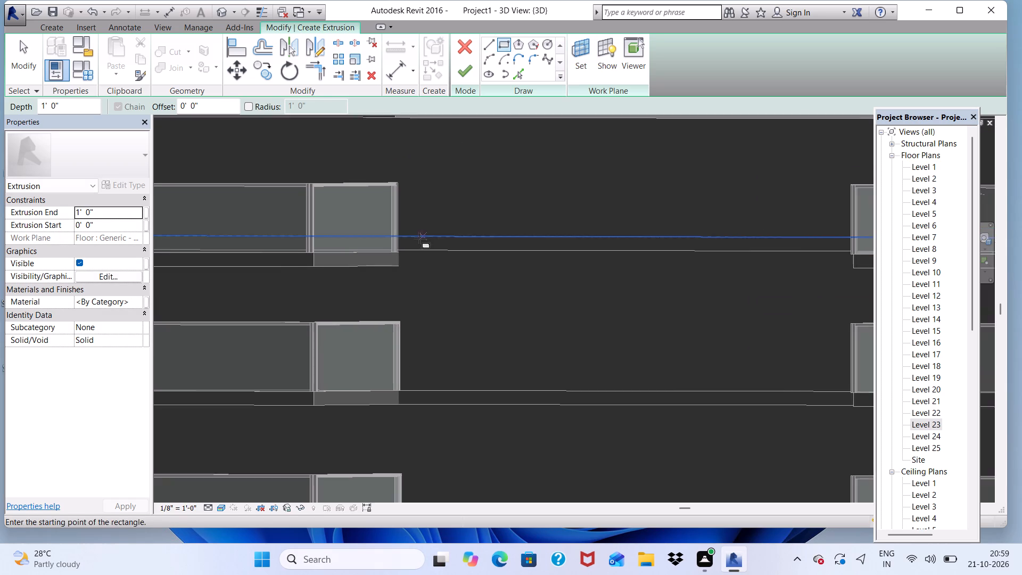
scroll(419, 238, "up", 2)
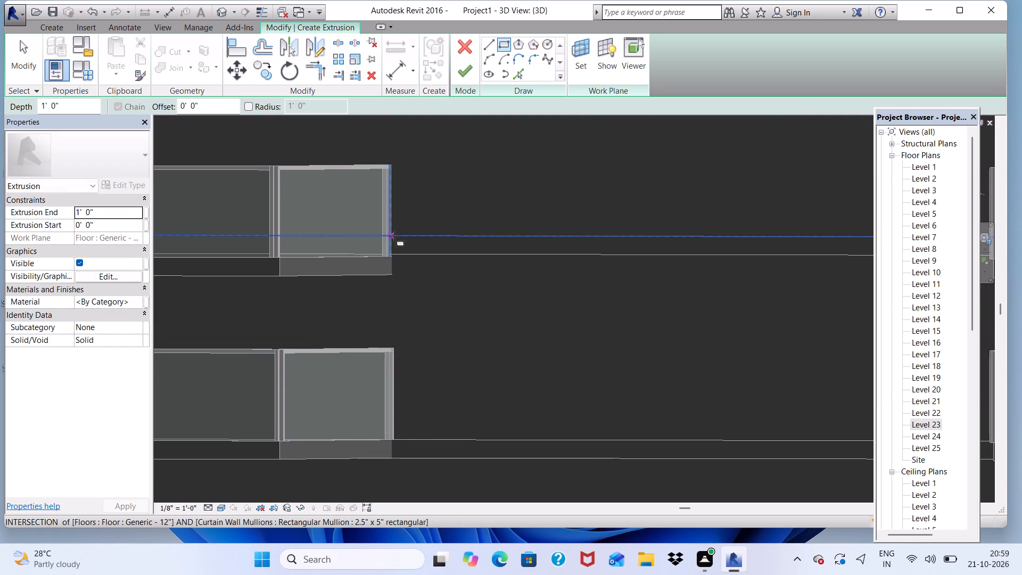
left_click(394, 236)
scroll(516, 235, "down", 3)
scroll(524, 183, "down", 4)
scroll(595, 240, "up", 3)
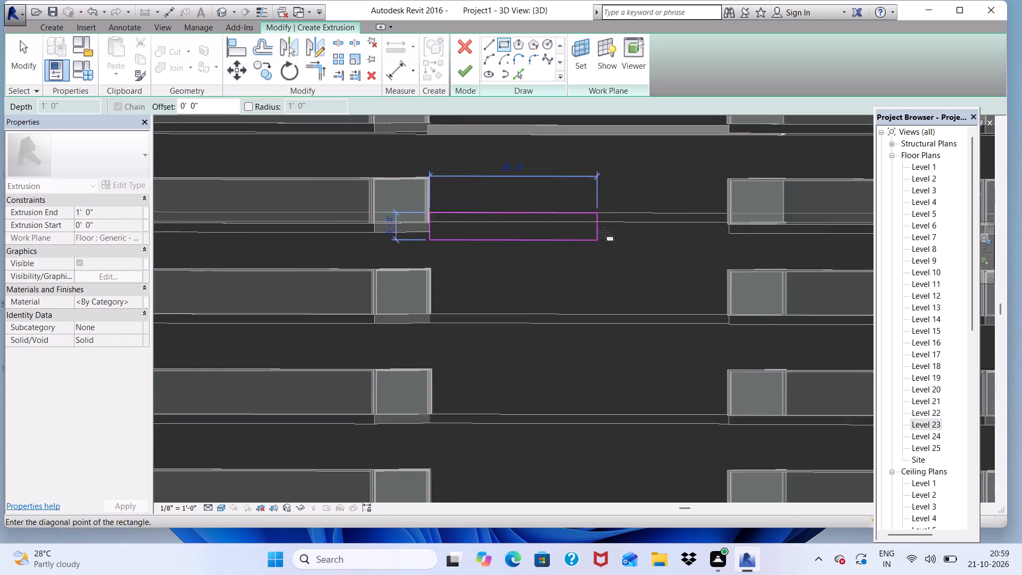
middle_click_drag(723, 248, 744, 259)
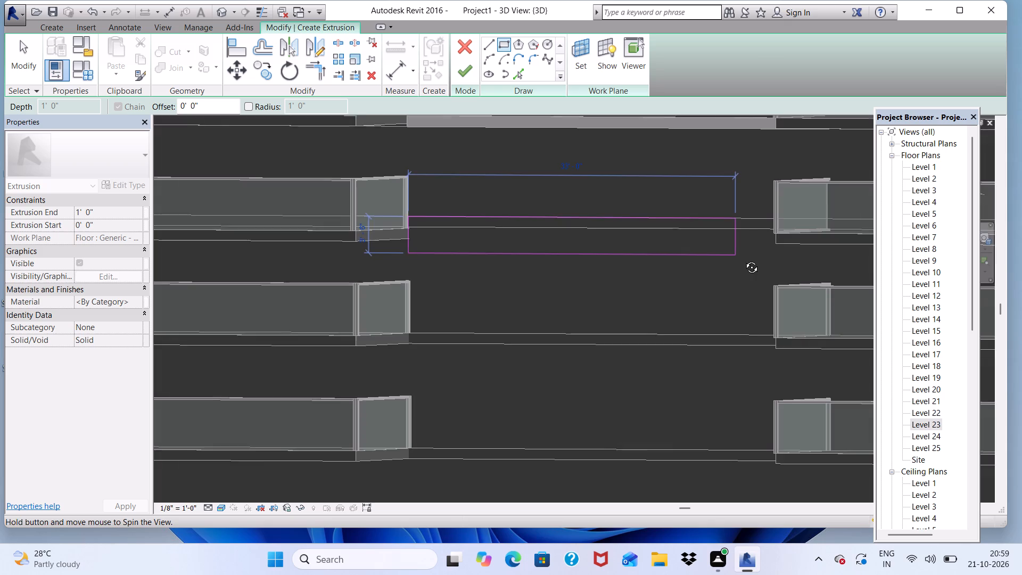
middle_click_drag(744, 259, 834, 289)
scroll(779, 207, "up", 3)
scroll(771, 203, "down", 1)
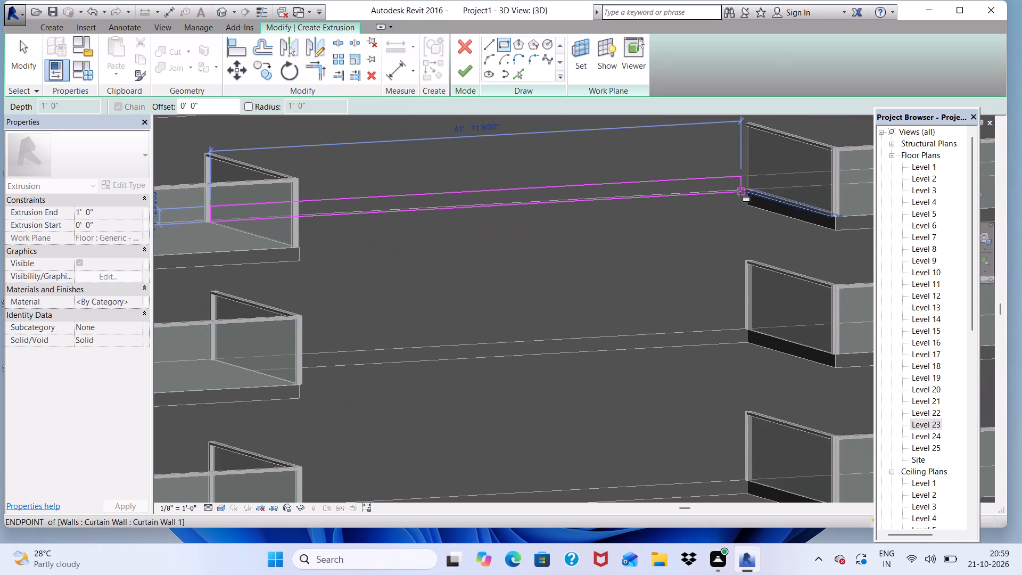
scroll(740, 191, "up", 2)
left_click(749, 185)
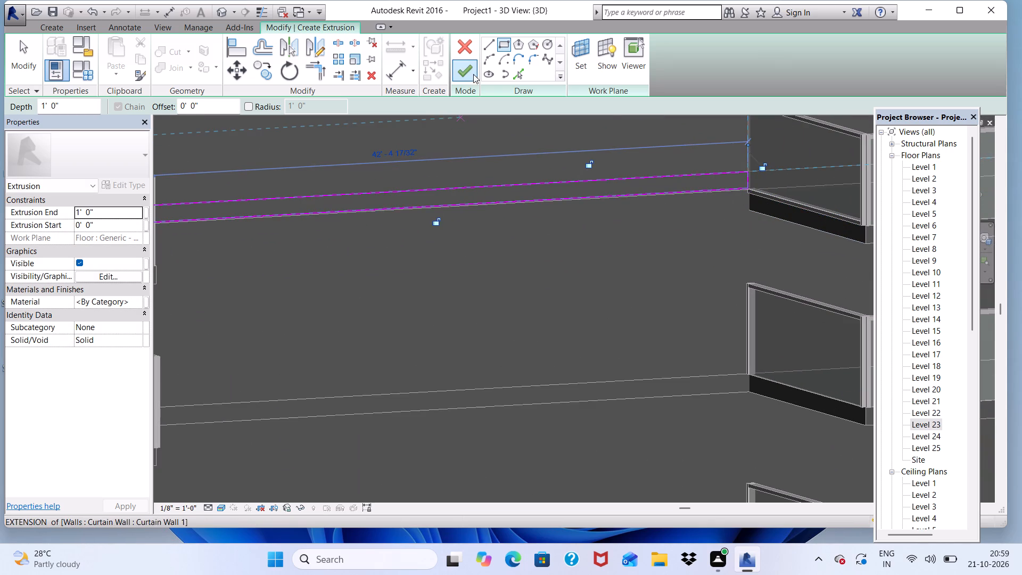
Finish the band's extrusion with its end at 1' 7 25/32" and finish the in-place model.
left_click(469, 72)
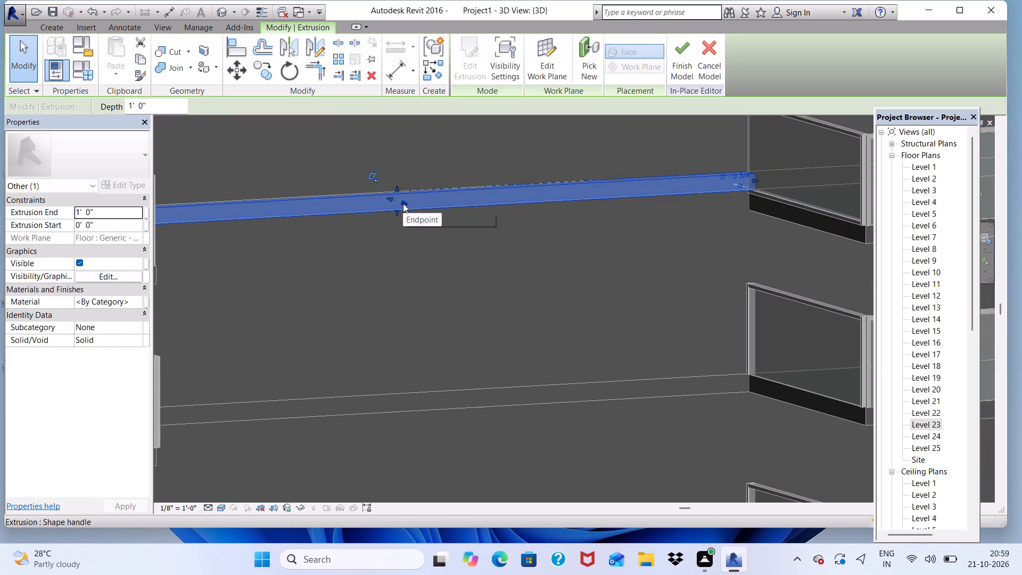
left_click(403, 203)
left_click(680, 57)
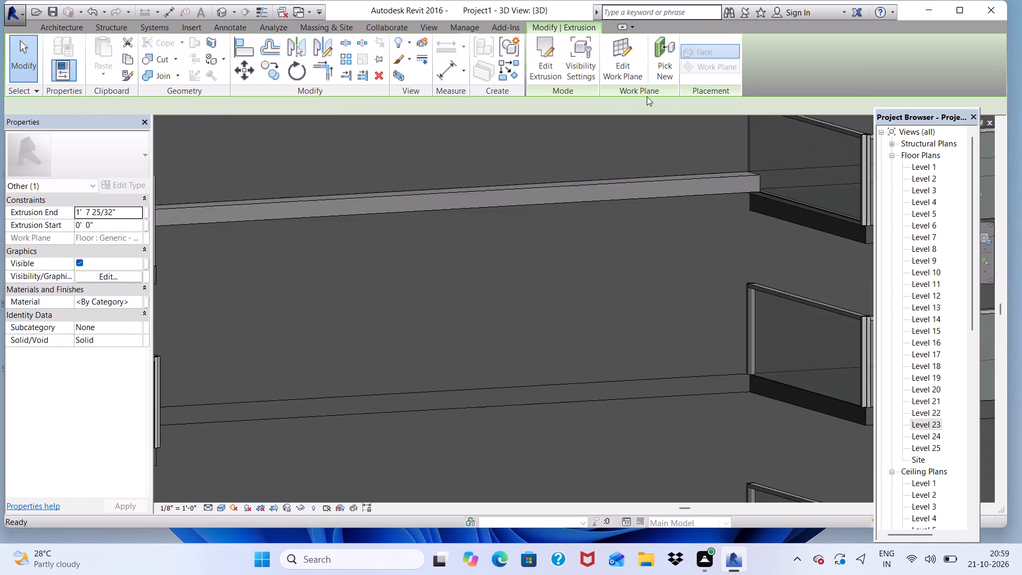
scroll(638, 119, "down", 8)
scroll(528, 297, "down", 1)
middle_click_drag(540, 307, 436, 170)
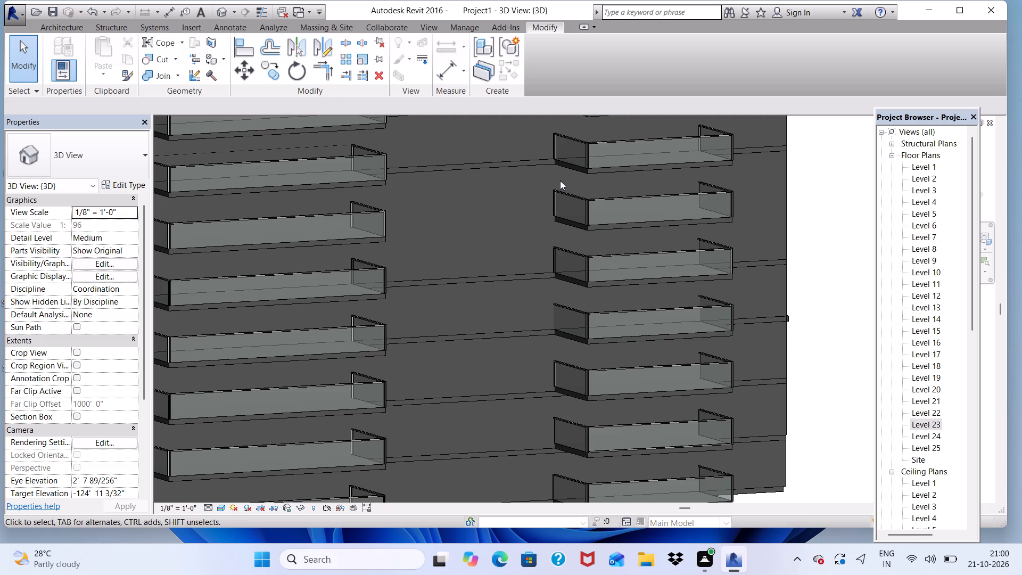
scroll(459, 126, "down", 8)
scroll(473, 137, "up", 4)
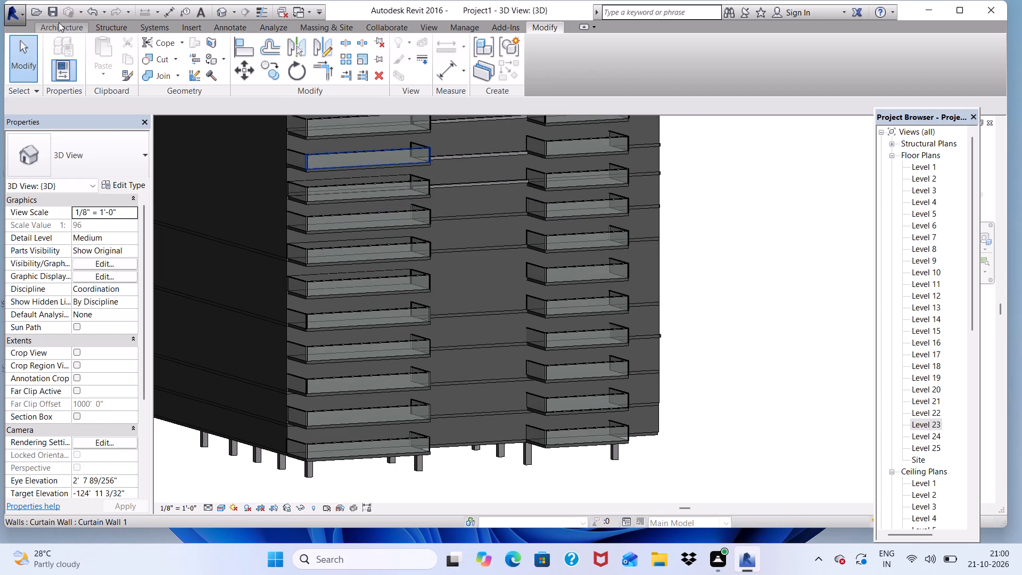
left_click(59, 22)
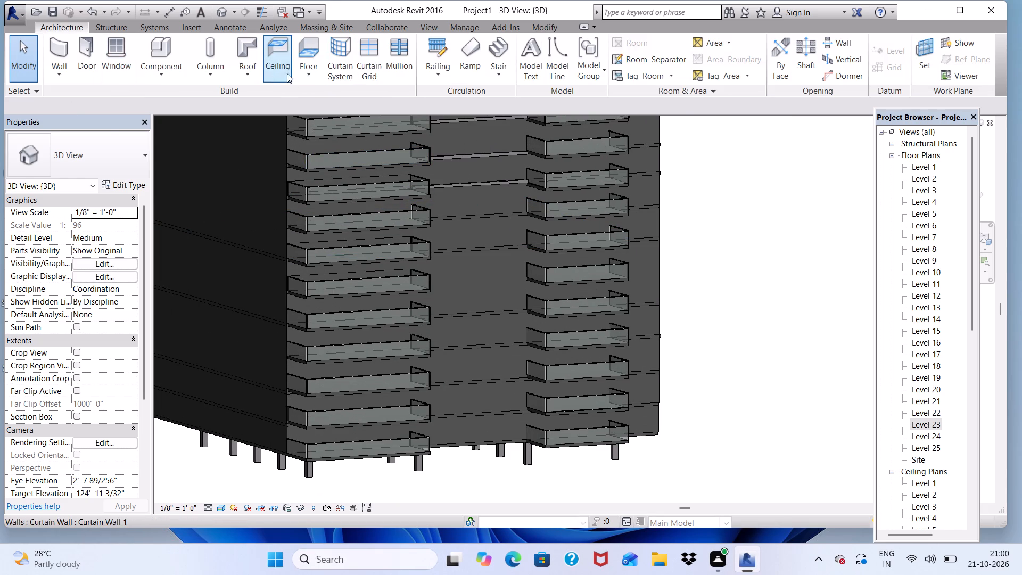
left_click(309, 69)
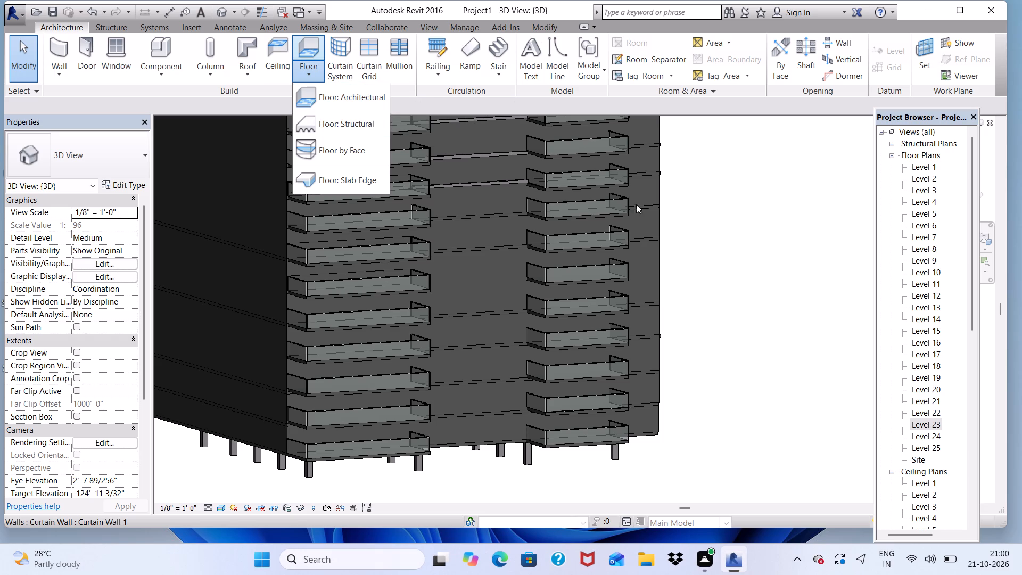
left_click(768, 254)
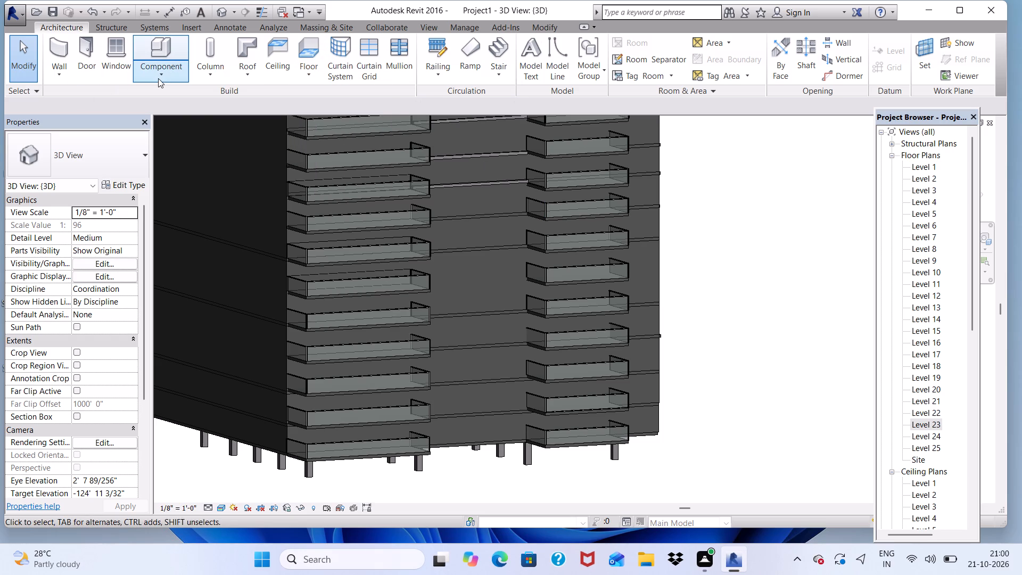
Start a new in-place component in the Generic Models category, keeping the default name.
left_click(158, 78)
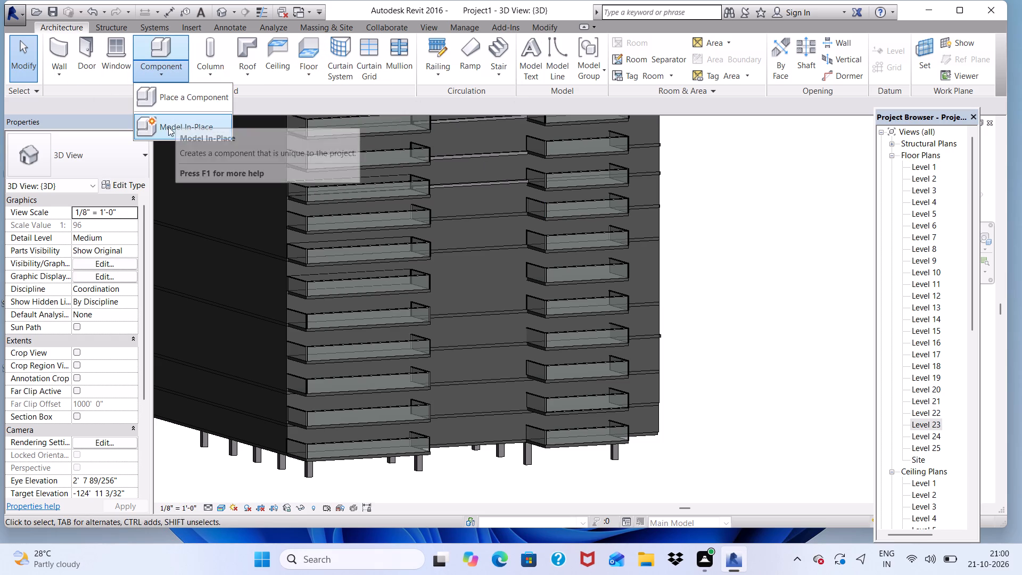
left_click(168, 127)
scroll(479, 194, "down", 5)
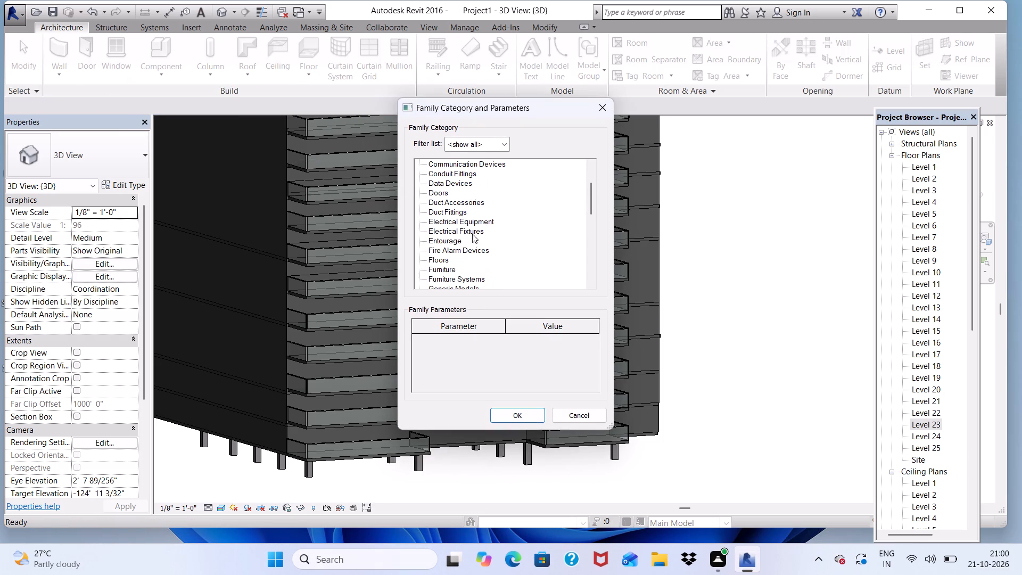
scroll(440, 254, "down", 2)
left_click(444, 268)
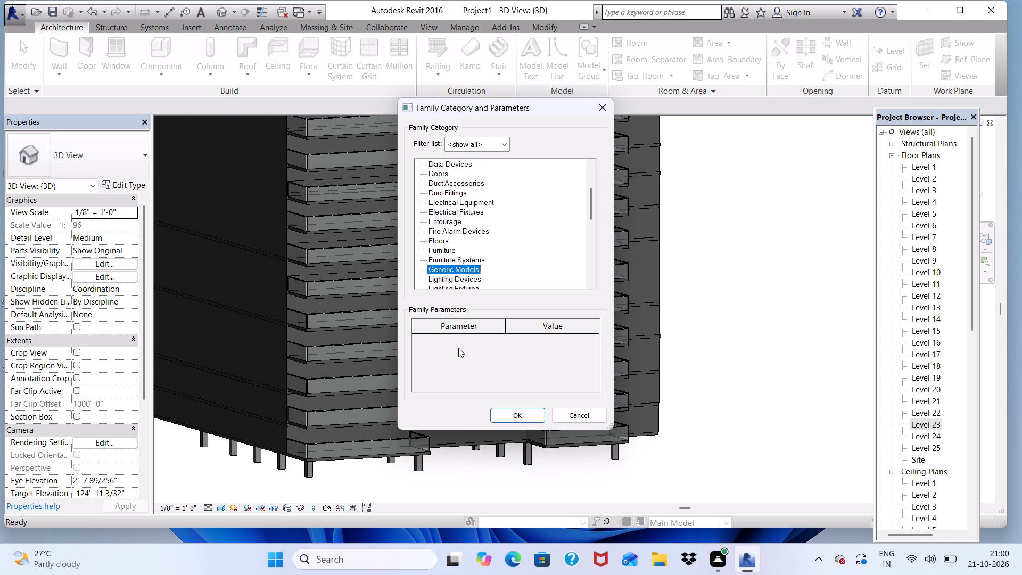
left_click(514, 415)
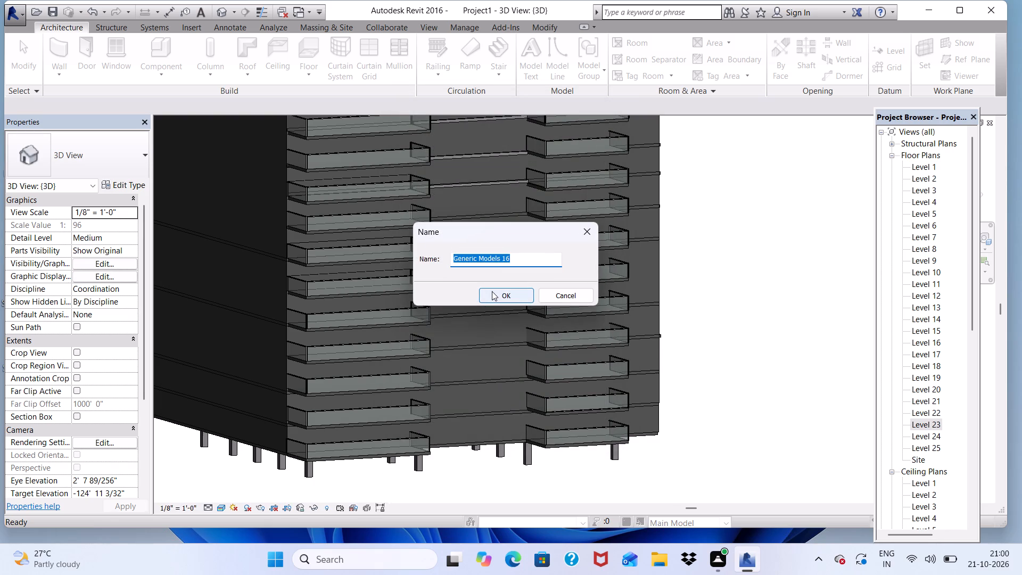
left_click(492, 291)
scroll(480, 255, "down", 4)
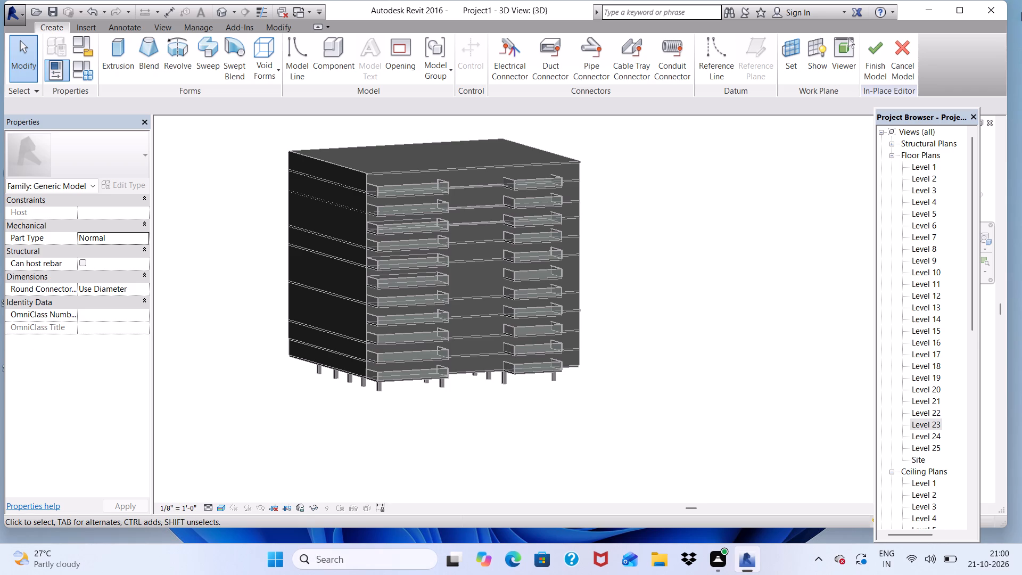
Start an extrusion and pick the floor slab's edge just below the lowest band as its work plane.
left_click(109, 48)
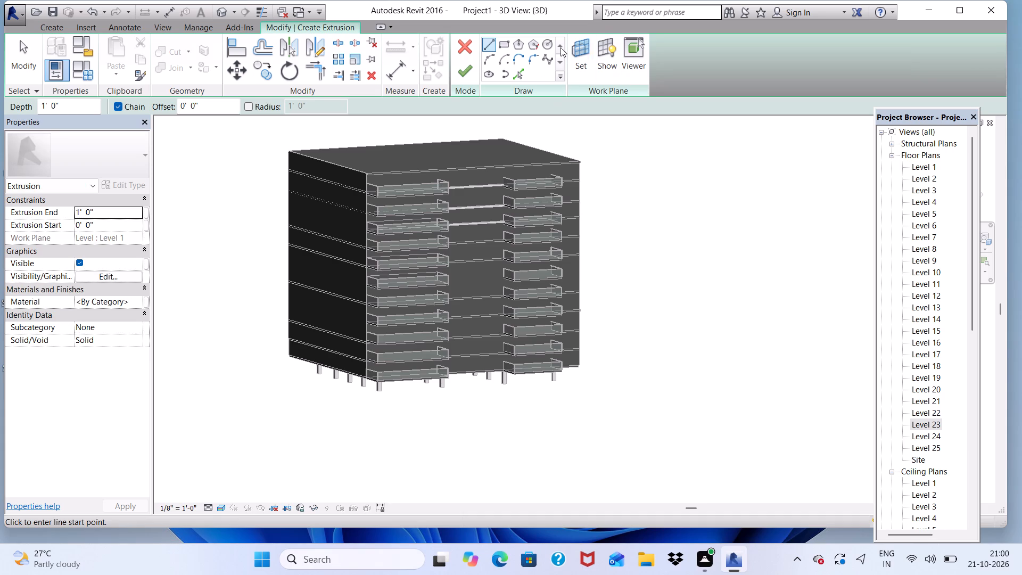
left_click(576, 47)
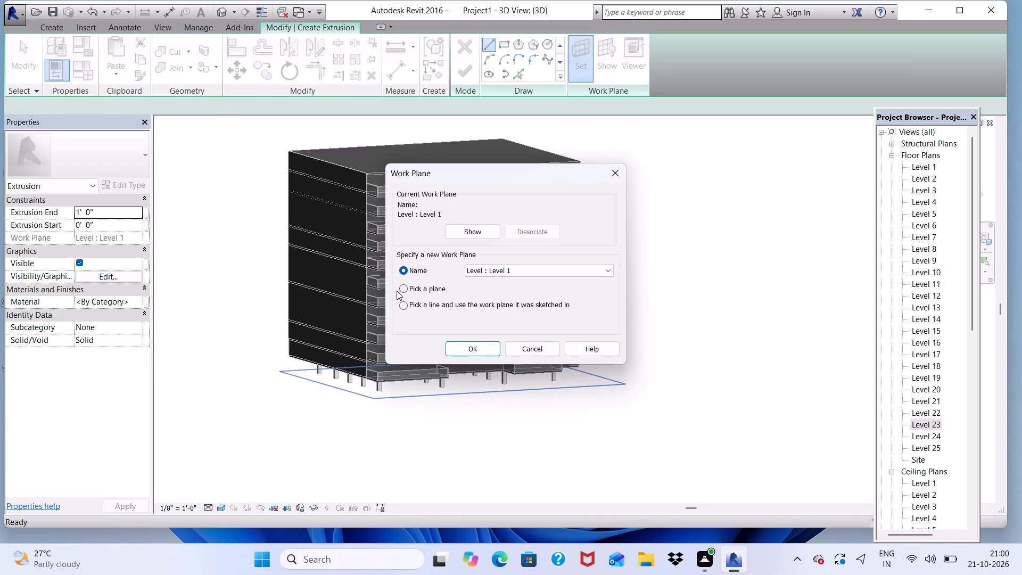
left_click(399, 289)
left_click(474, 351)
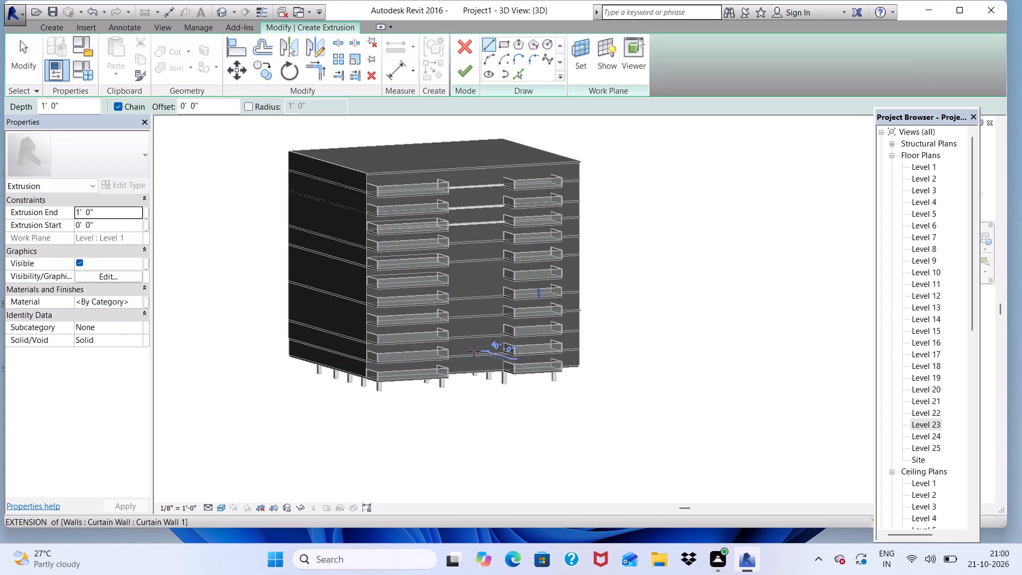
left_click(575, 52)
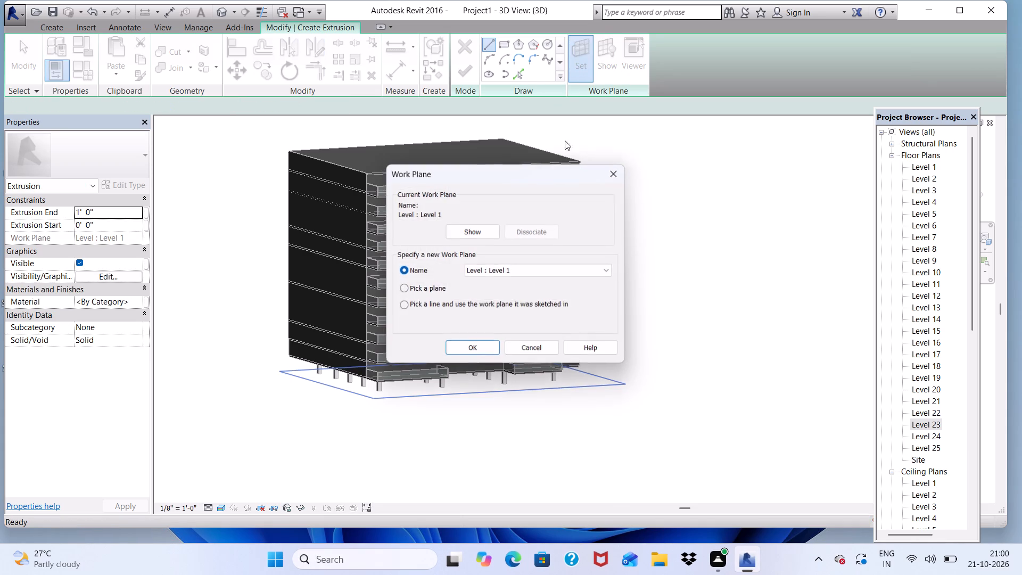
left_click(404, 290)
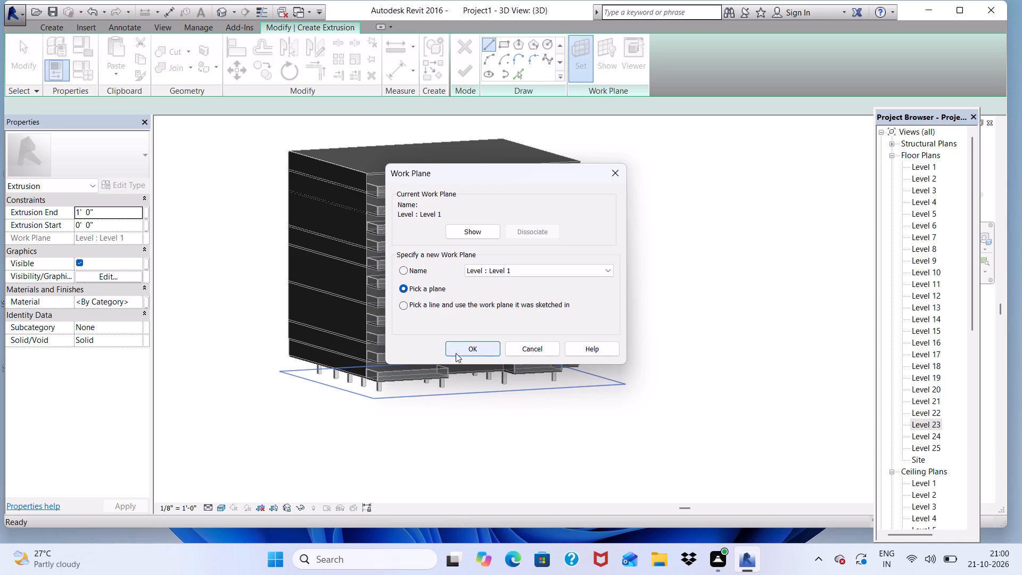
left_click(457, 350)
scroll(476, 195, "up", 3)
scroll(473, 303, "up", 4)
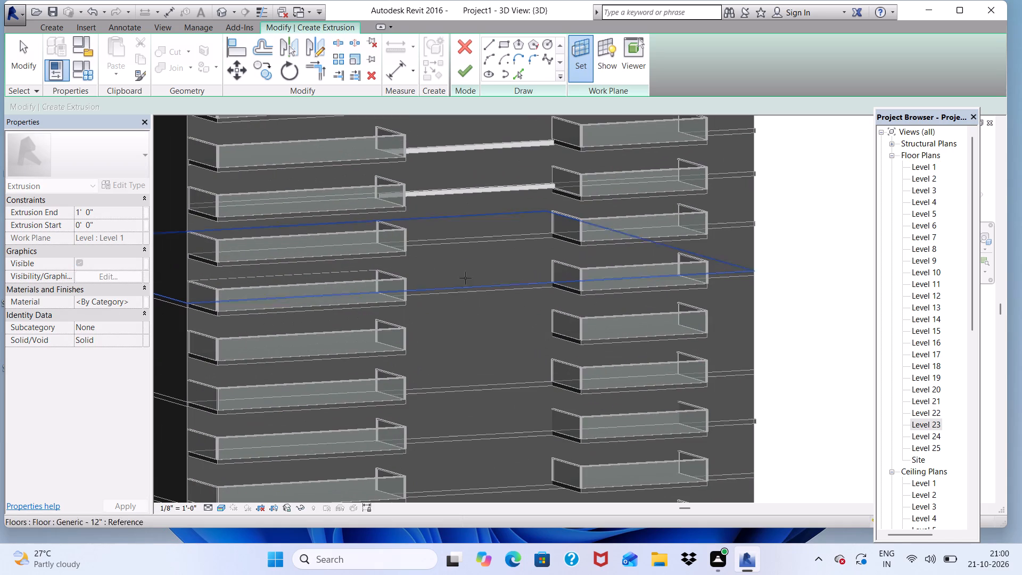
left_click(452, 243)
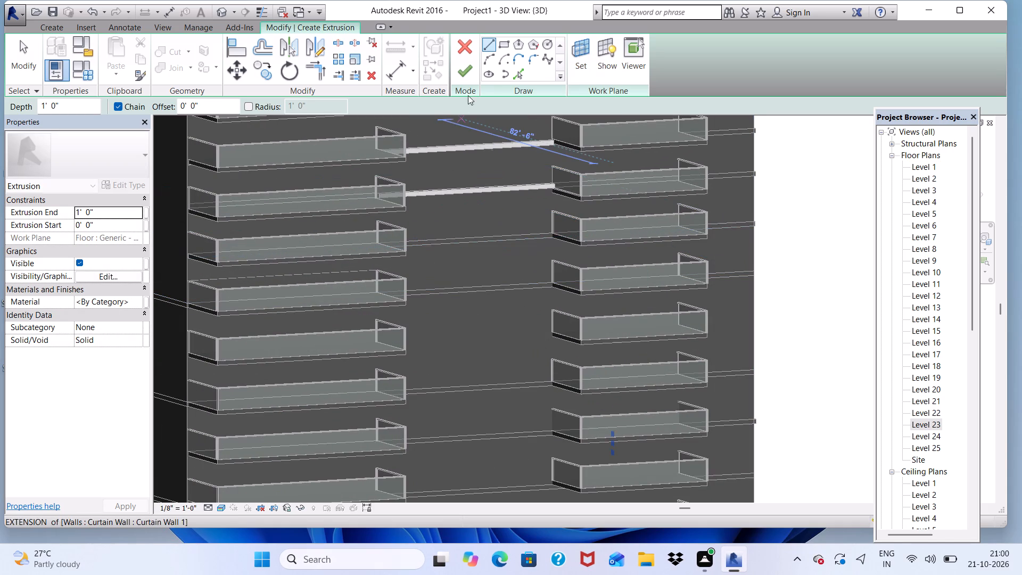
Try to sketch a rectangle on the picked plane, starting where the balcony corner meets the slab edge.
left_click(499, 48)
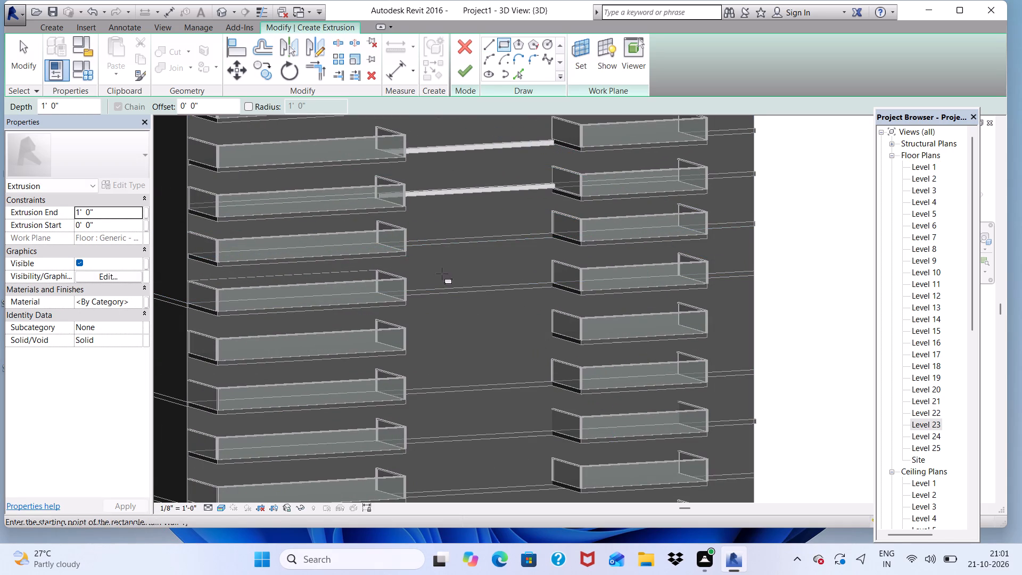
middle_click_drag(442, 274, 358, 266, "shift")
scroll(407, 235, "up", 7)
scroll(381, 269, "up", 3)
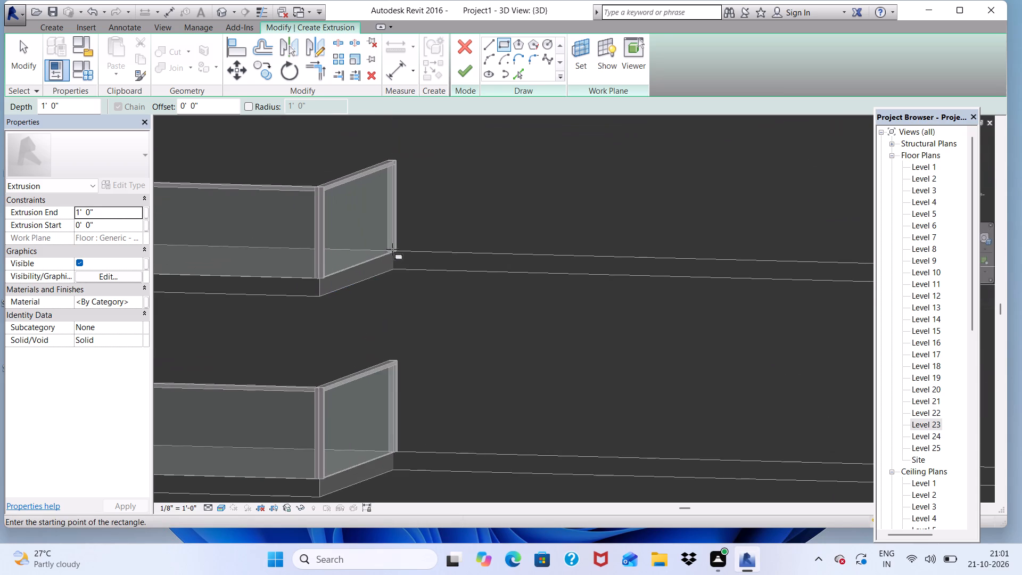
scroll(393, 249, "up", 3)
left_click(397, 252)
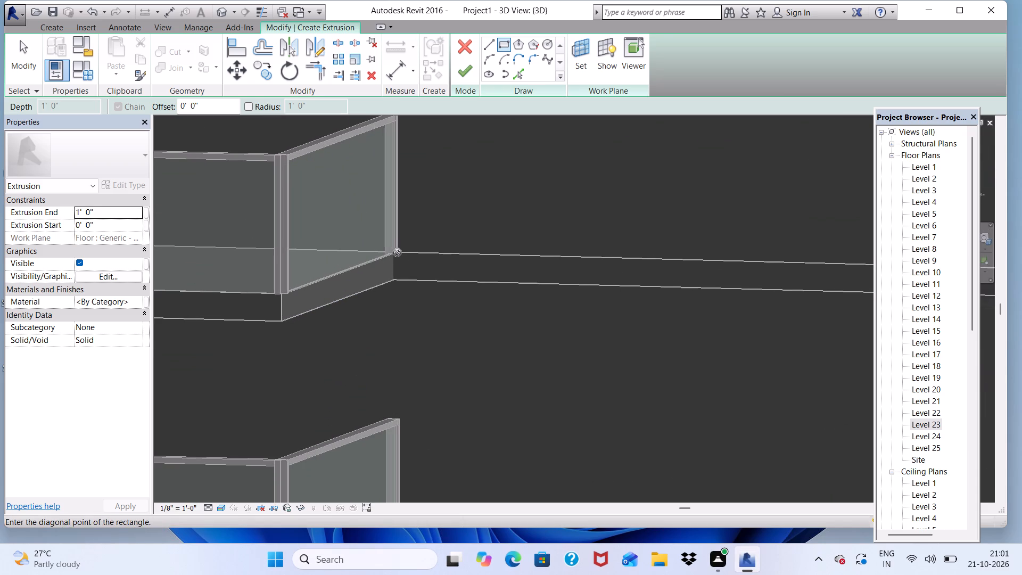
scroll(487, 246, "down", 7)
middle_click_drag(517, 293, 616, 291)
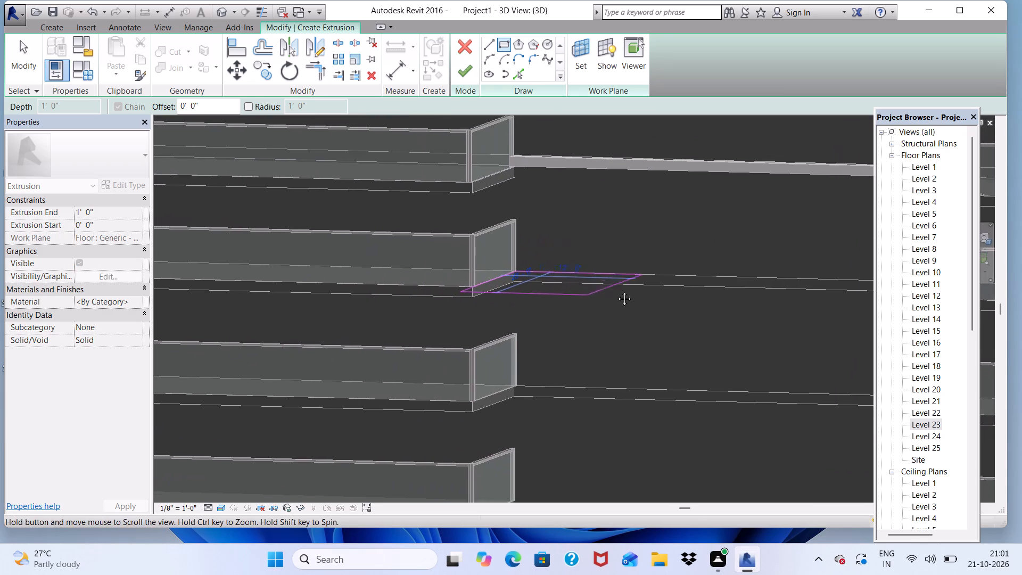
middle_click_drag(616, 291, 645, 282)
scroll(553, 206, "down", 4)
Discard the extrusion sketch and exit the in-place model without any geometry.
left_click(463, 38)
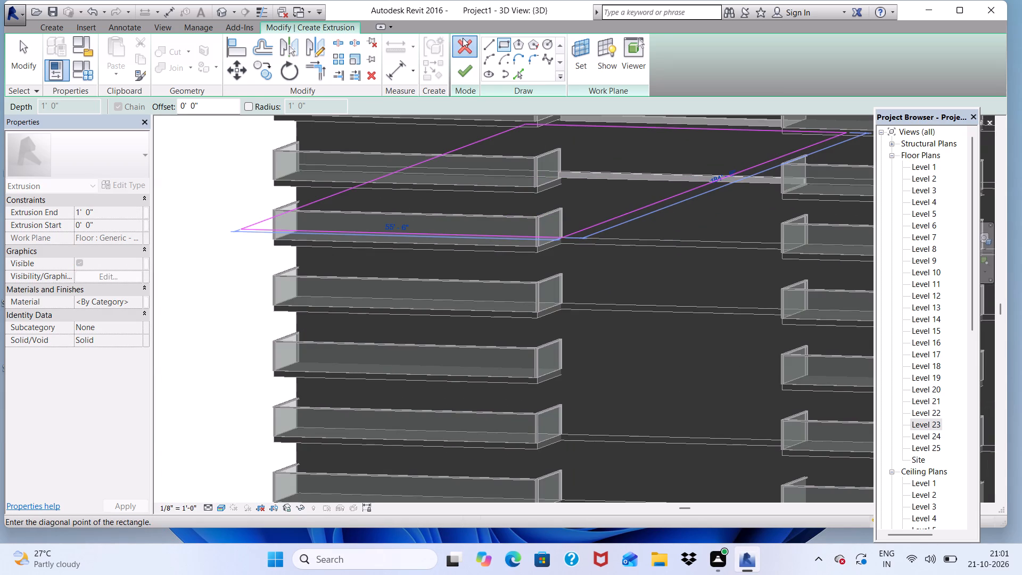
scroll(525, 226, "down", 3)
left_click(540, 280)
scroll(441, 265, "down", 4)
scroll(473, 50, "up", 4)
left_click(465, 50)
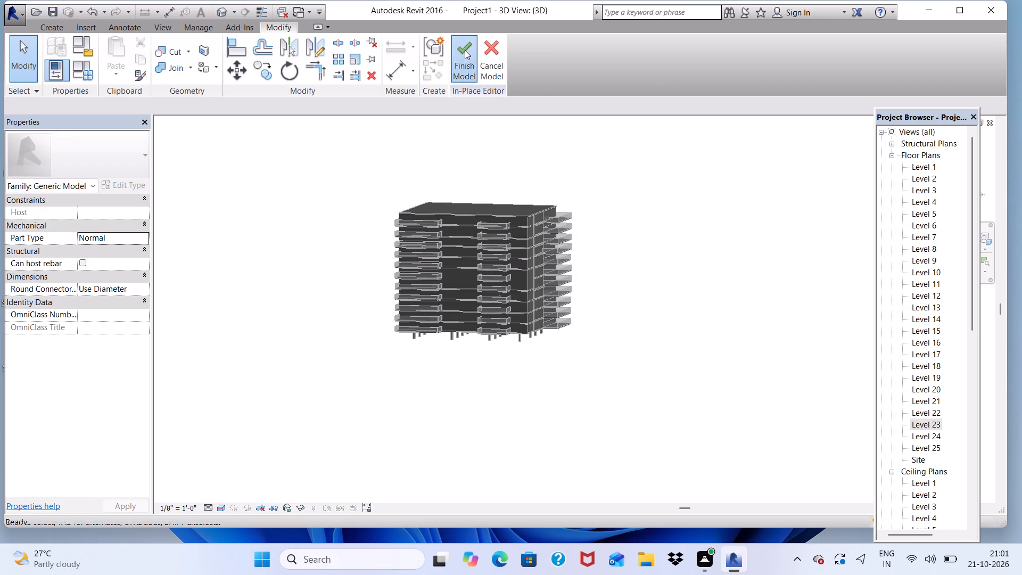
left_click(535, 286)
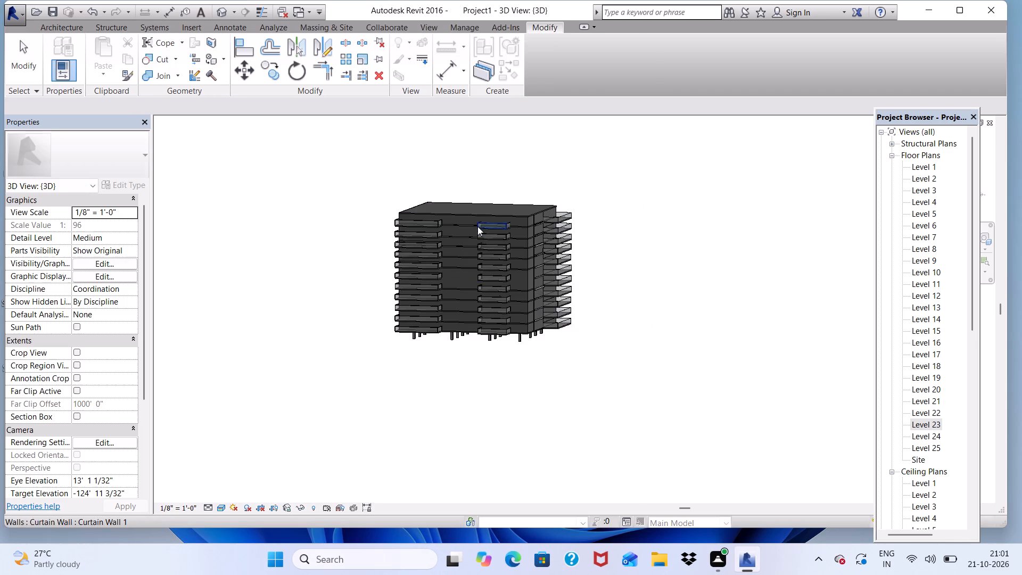
Create a new in-place component in the Generic Models category for the next band, keeping the default name.
scroll(477, 226, "up", 14)
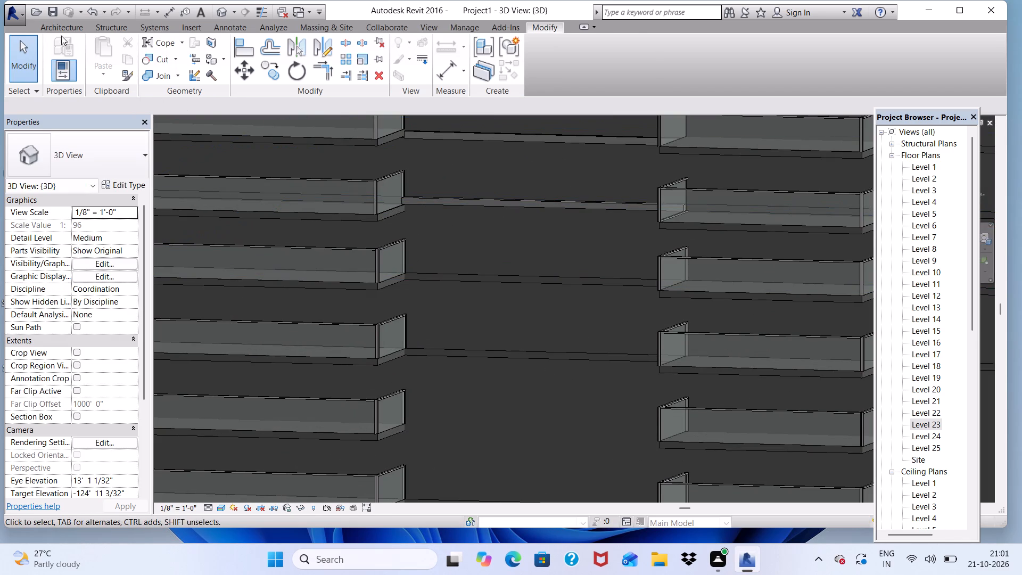
left_click(68, 23)
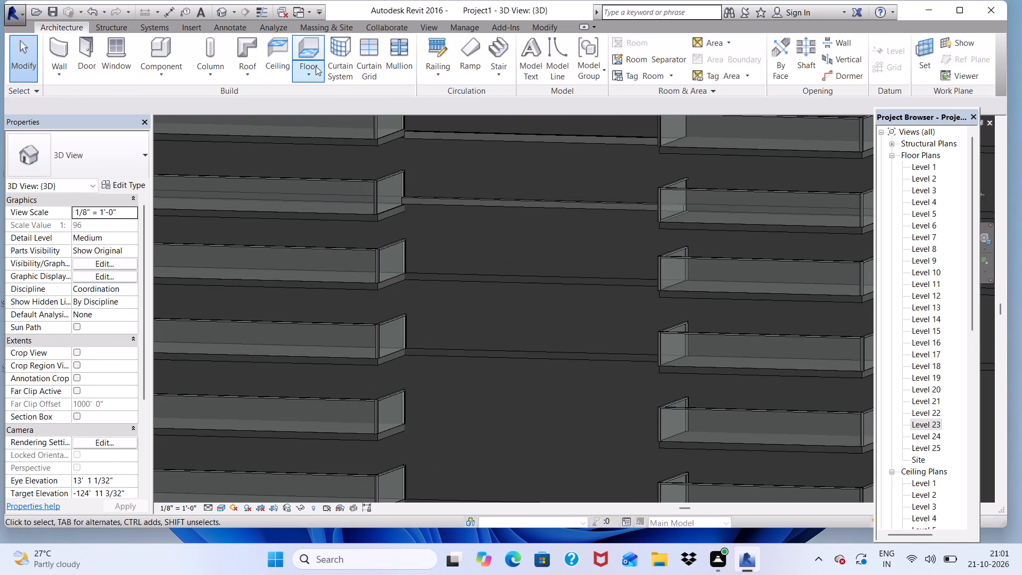
left_click(303, 73)
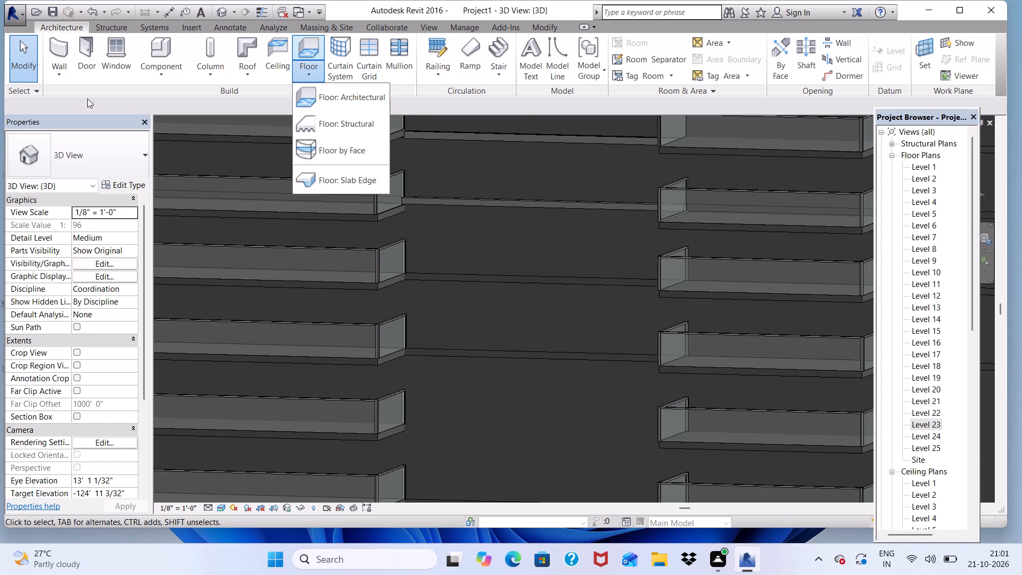
left_click(149, 93)
left_click(158, 68)
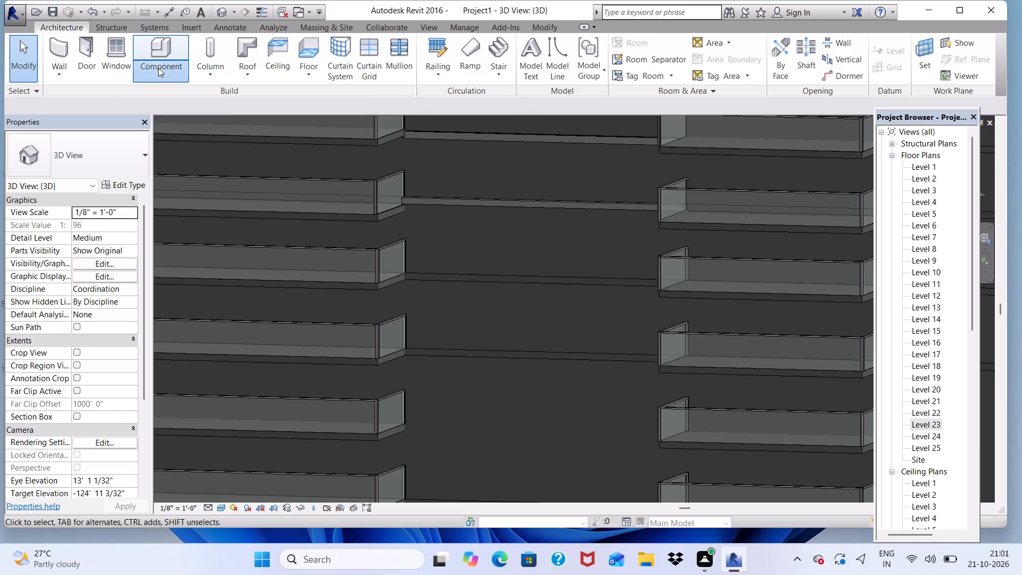
left_click(180, 122)
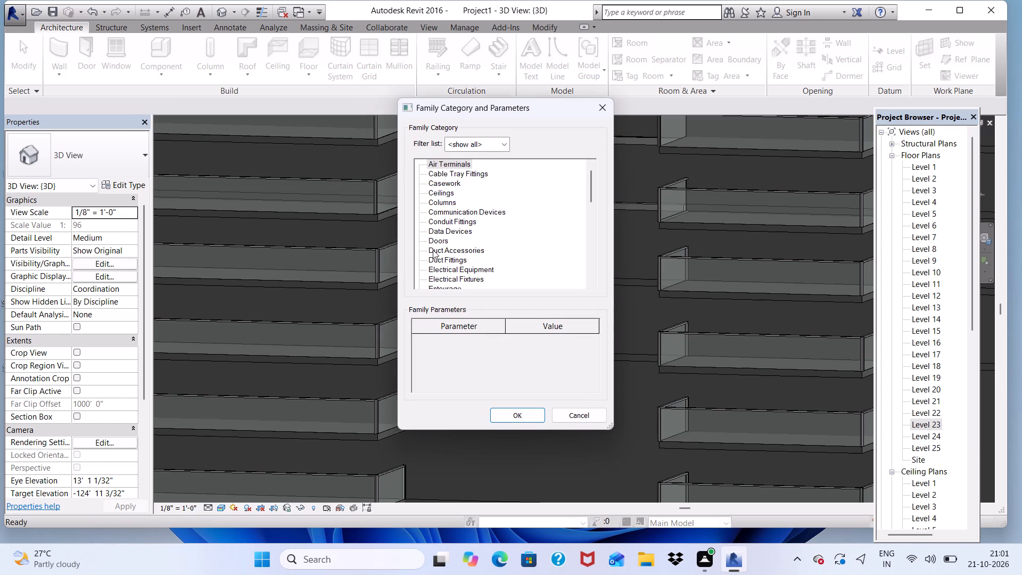
scroll(433, 250, "down", 6)
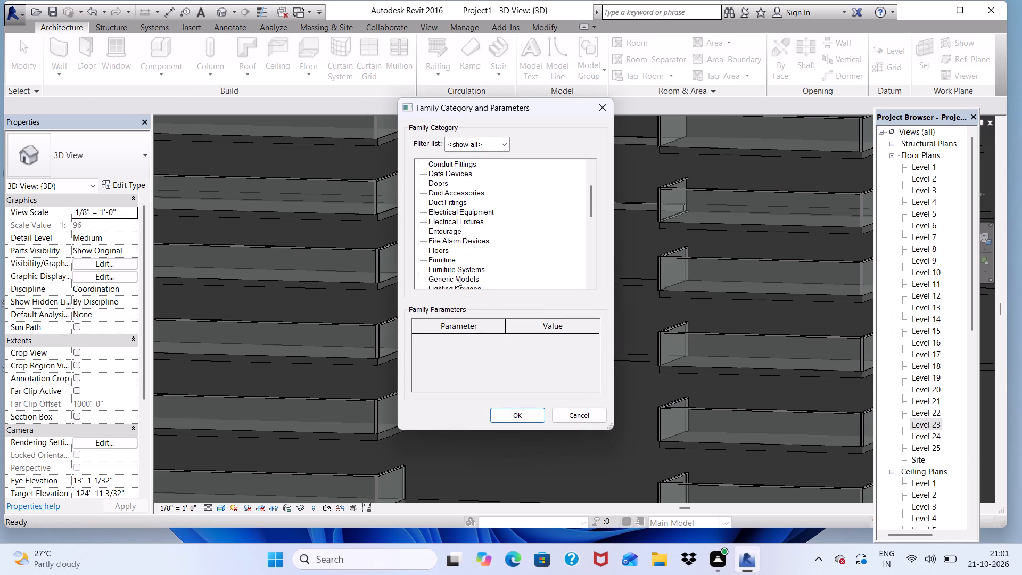
left_click(456, 279)
left_click(514, 416)
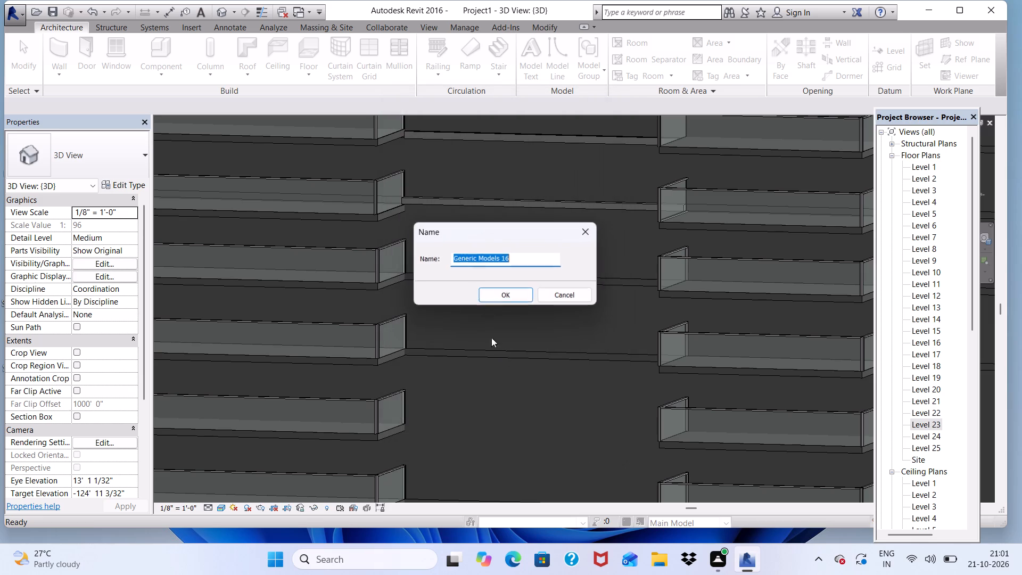
left_click(495, 301)
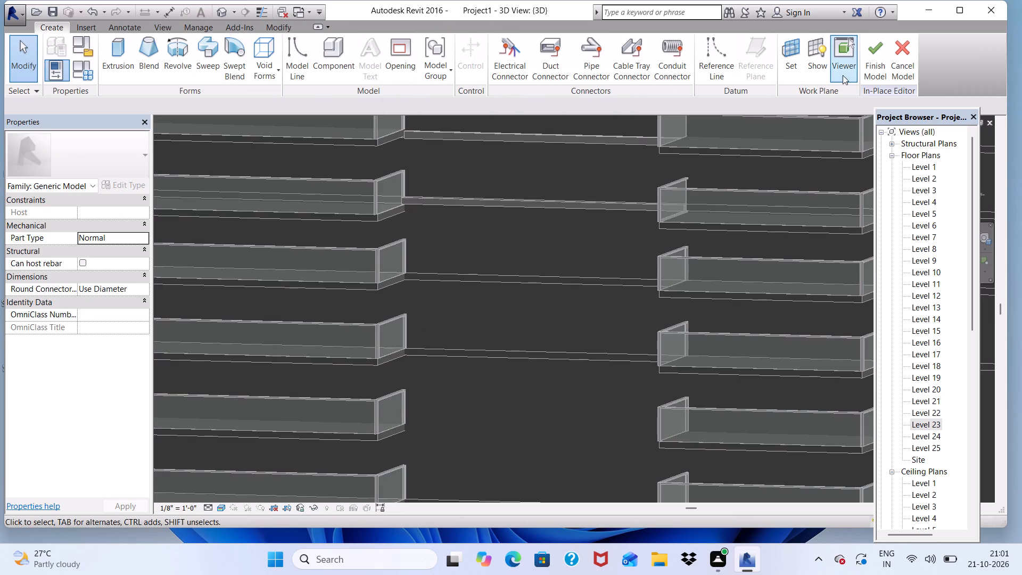
Set the work plane by picking the vertical edge face of the floor slab just below the lowest band.
left_click(794, 50)
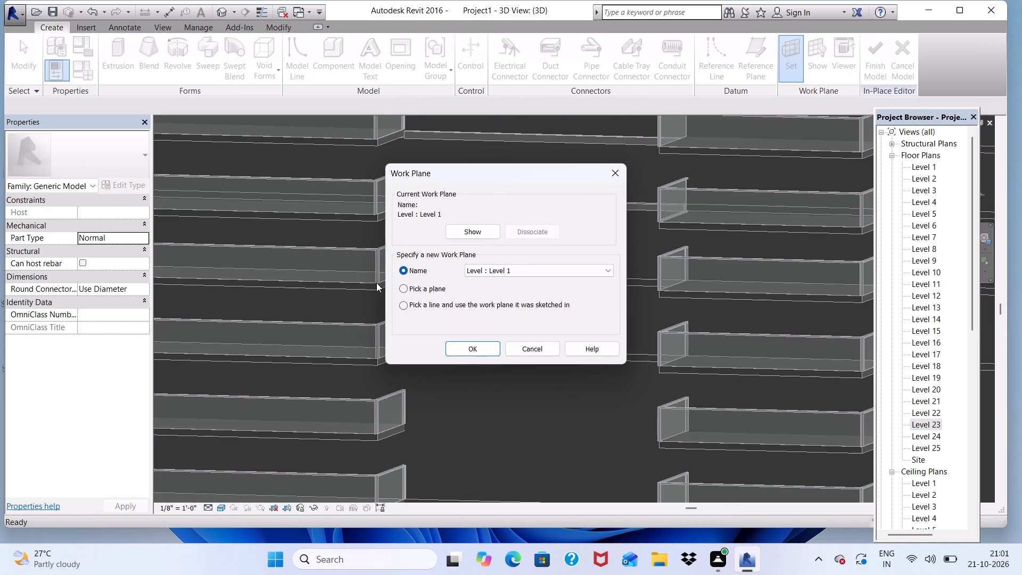
left_click(400, 287)
left_click(469, 350)
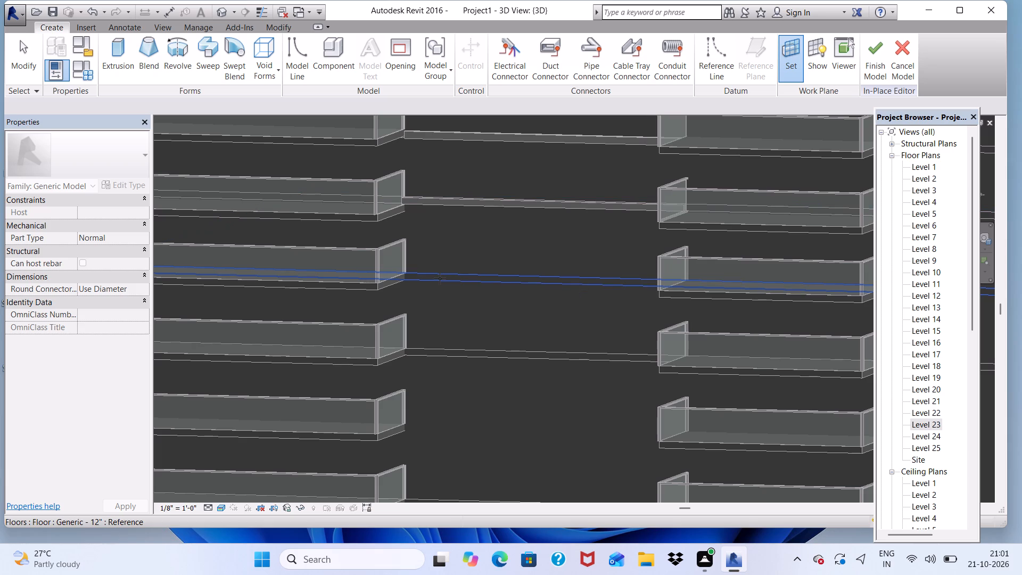
left_click(440, 278)
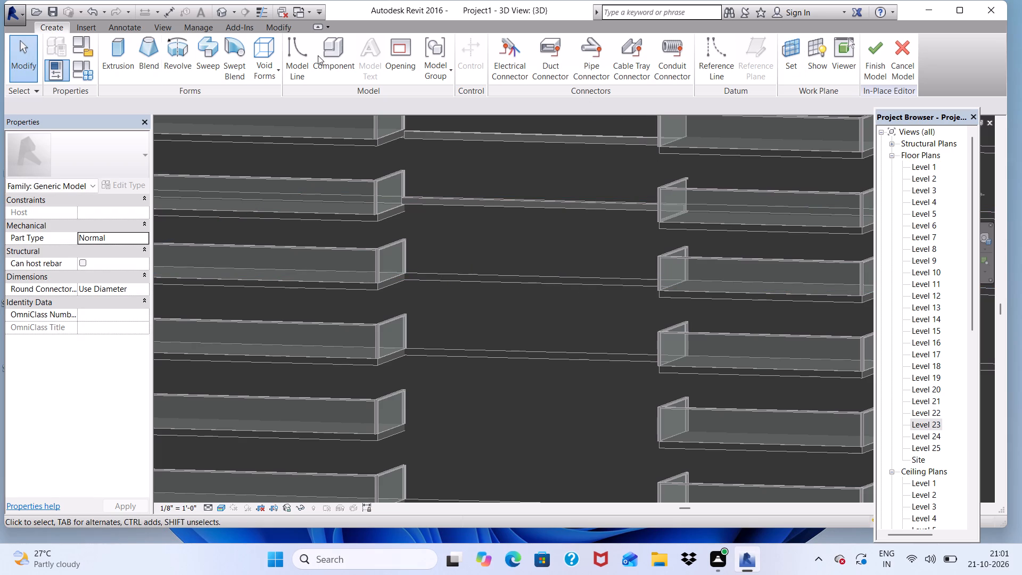
Start a solid extrusion and sketch a long rectangle along the slab edge, beginning at the balcony corner and running towards the opposite balcony stack.
left_click(114, 38)
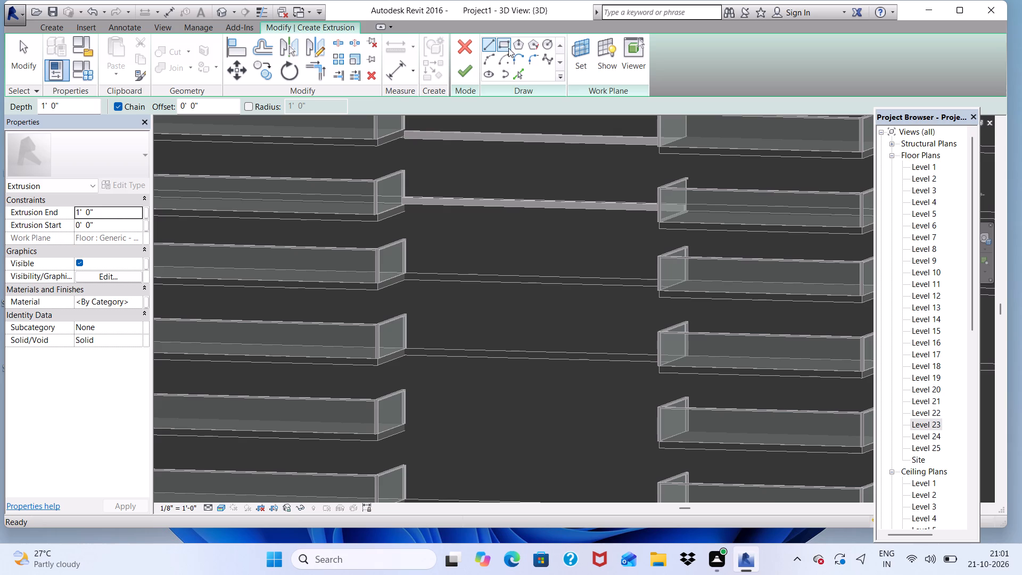
left_click(508, 47)
scroll(415, 318, "up", 7)
scroll(396, 256, "up", 3)
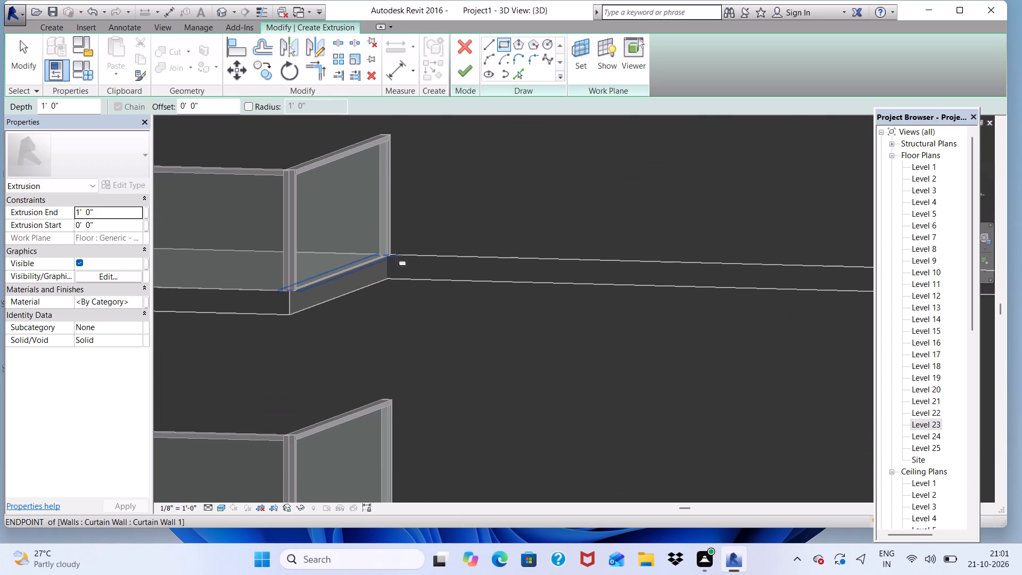
left_click(396, 256)
scroll(472, 265, "down", 4)
scroll(351, 262, "down", 3)
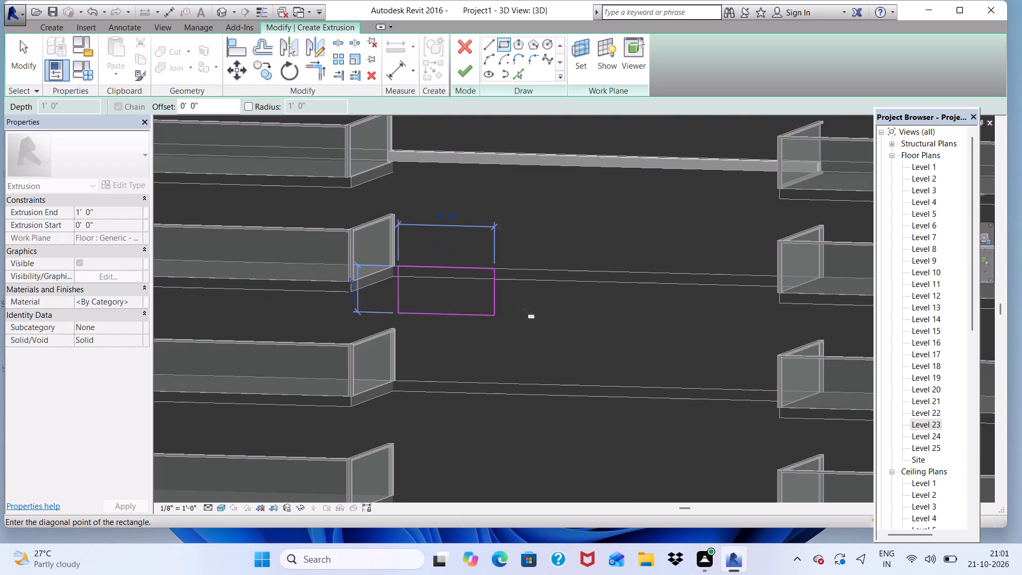
scroll(780, 301, "up", 5)
left_click(703, 289)
Finish the rectangular sketch as a 1' 0" deep extrusion and finish the in-place model.
scroll(701, 290, "down", 1)
middle_click_drag(701, 290, 824, 262, "shift")
left_click_drag(619, 295, 628, 275)
scroll(643, 269, "up", 1)
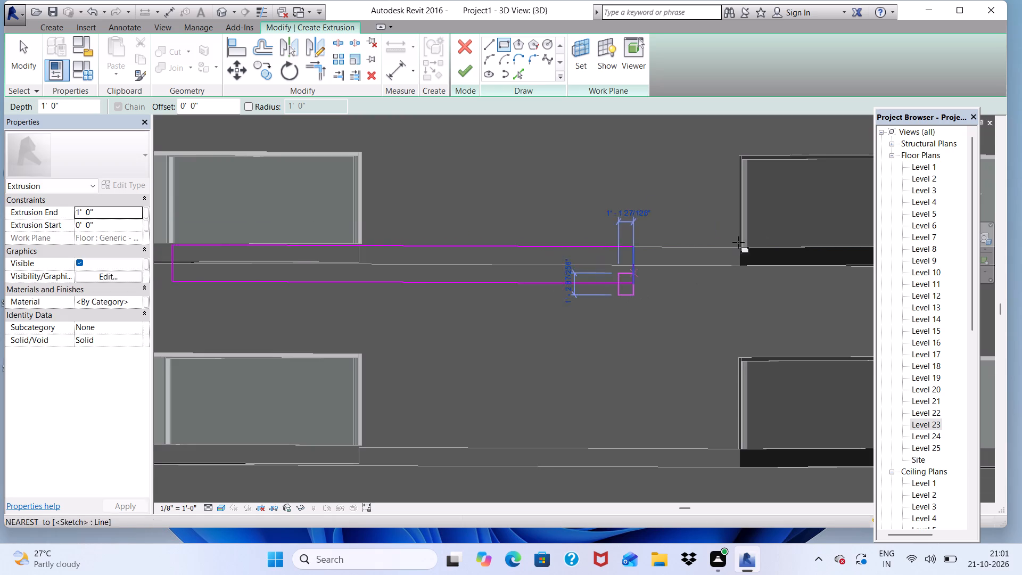
scroll(738, 242, "up", 1)
scroll(659, 264, "down", 3)
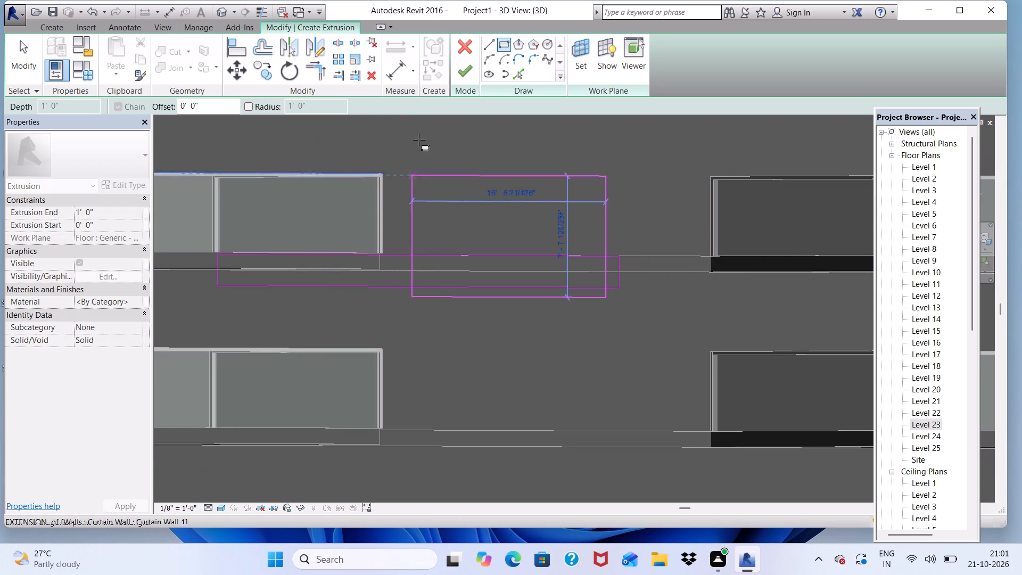
left_click(464, 75)
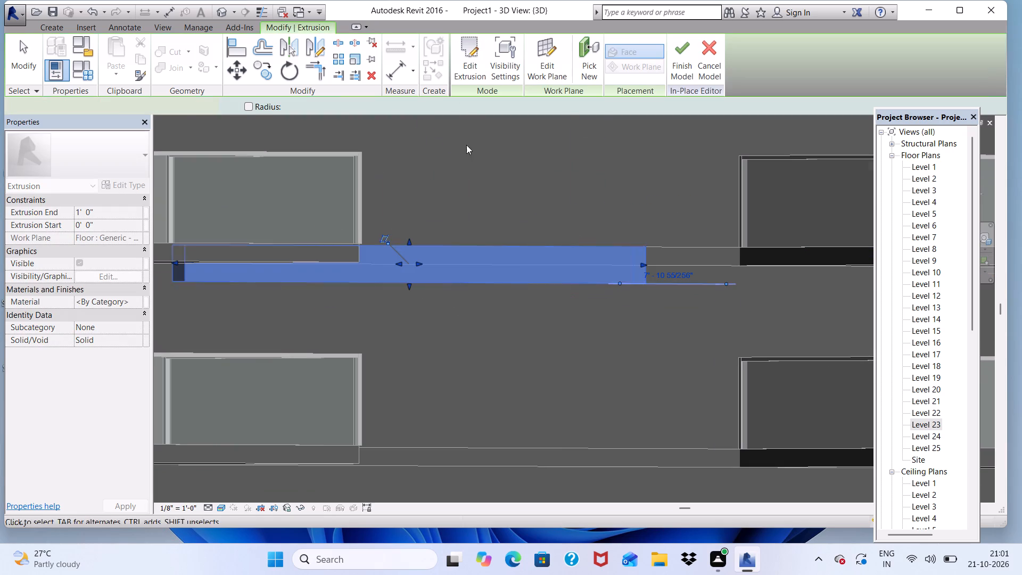
middle_click_drag(621, 281, 488, 335)
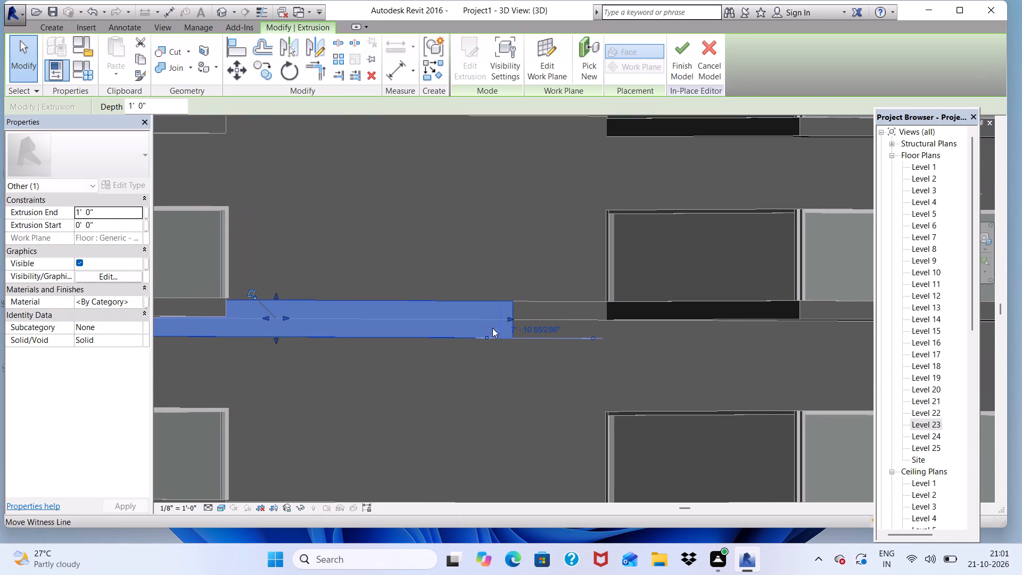
scroll(497, 322, "up", 1)
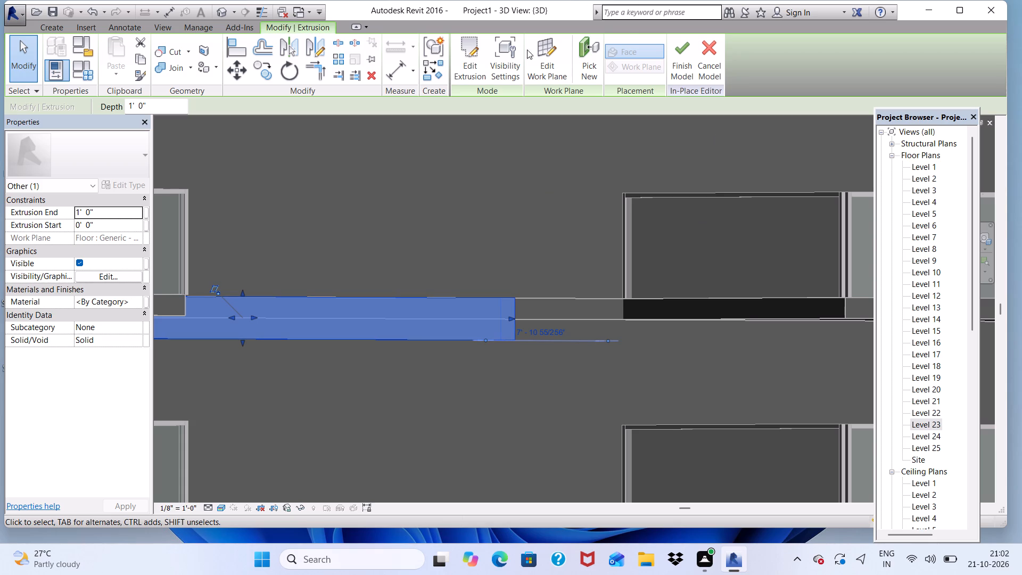
left_click(688, 75)
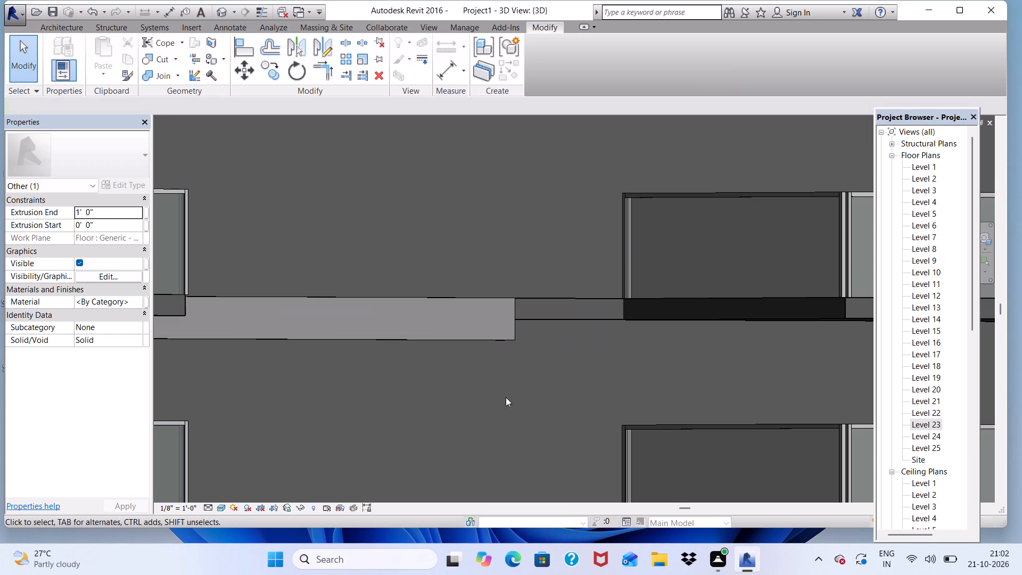
Stretch the new band's short end along the slab edge until it meets the opposite balcony stack.
left_click(512, 321)
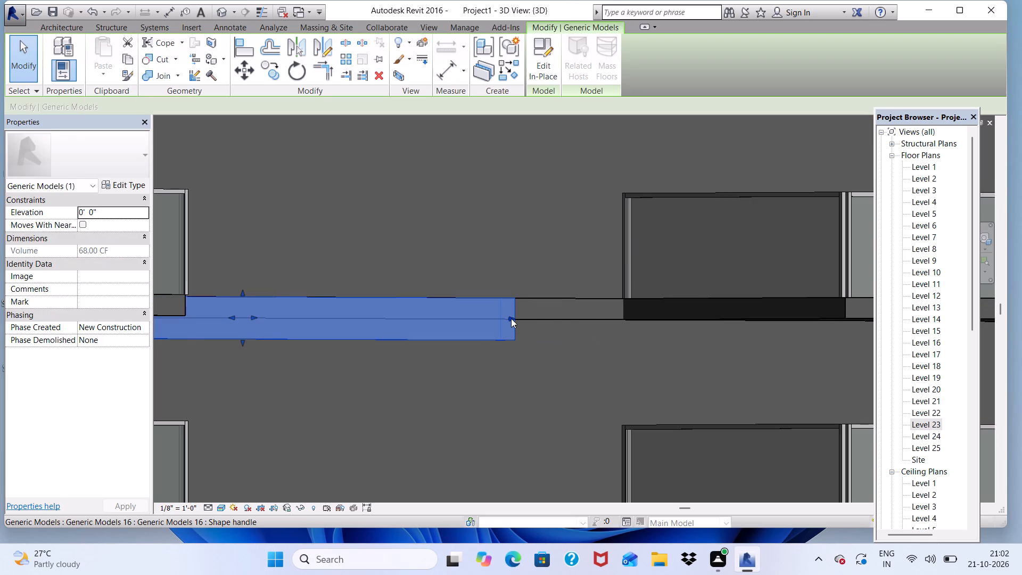
left_click_drag(511, 318, 613, 301)
left_click(613, 301)
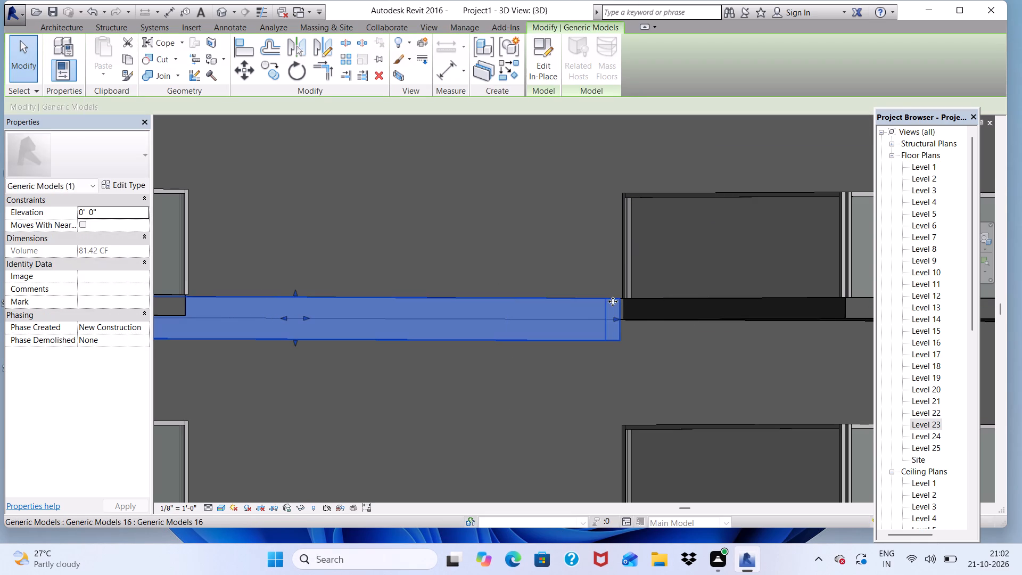
scroll(591, 314, "down", 8)
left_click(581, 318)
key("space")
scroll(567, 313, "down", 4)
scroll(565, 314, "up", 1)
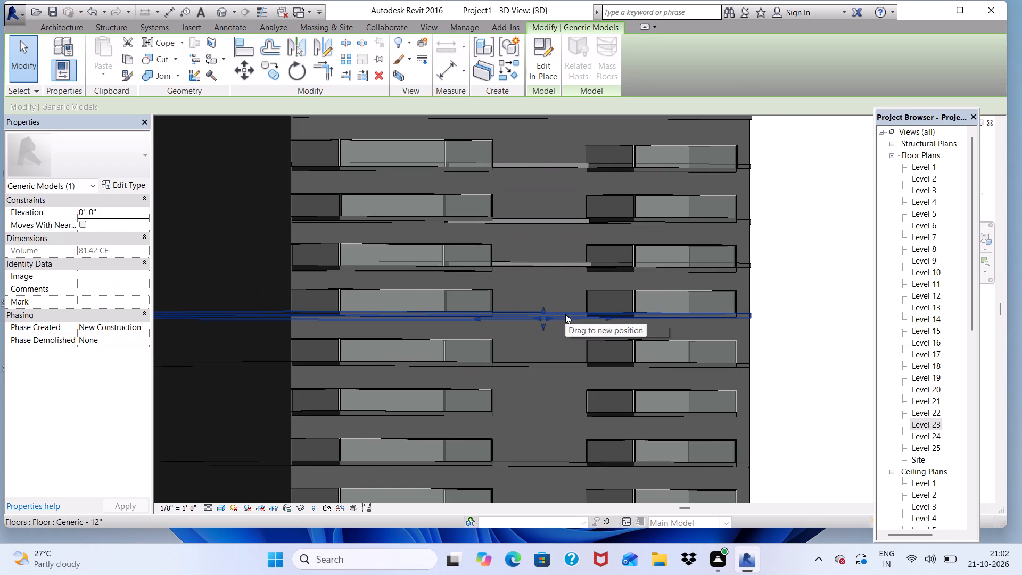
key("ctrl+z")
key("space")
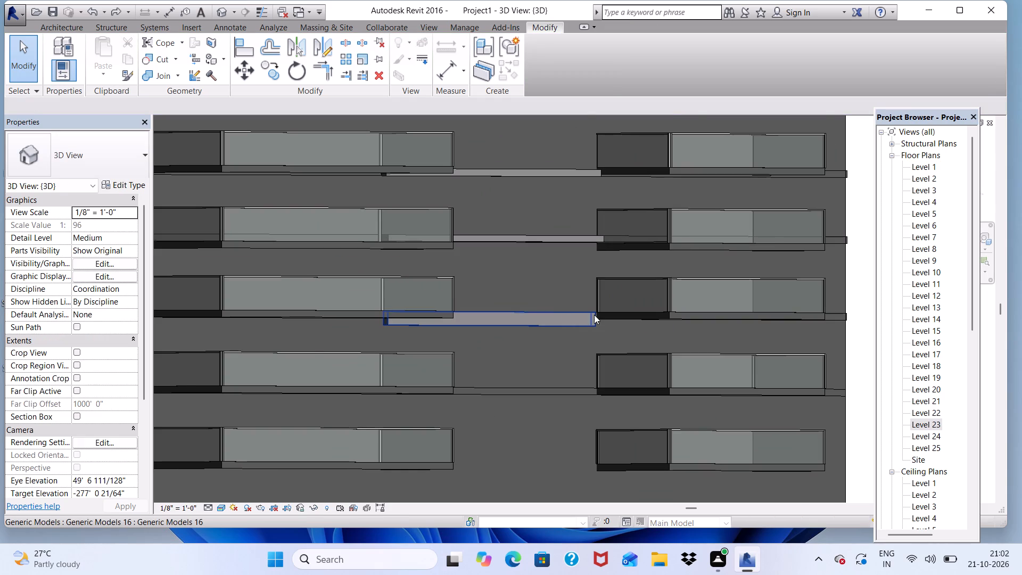
Examine the new band and the levels above it from several angles around the tower.
scroll(504, 314, "down", 5)
scroll(0, 574, "up", 1)
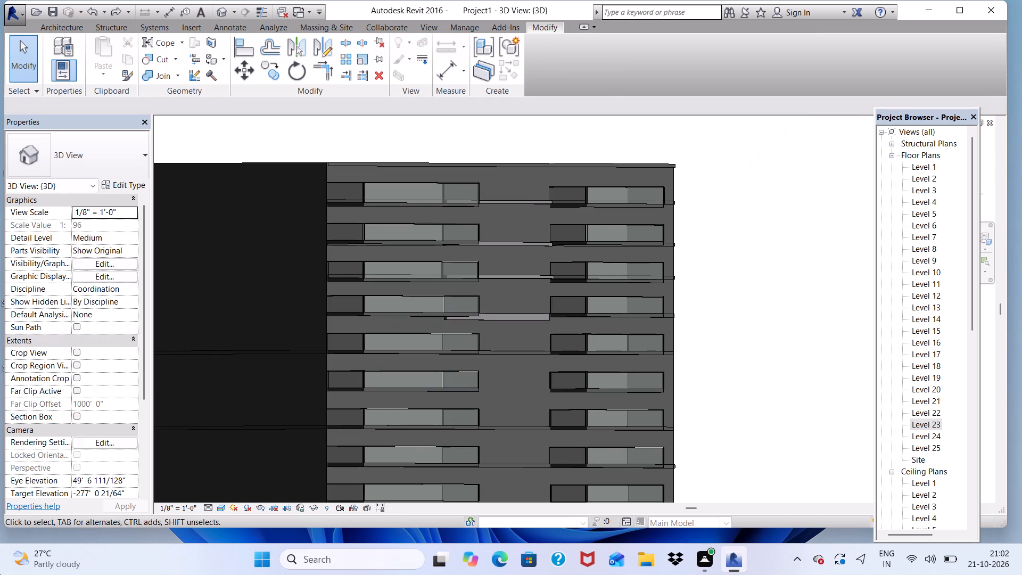
left_click(793, 231)
scroll(644, 275, "down", 3)
key("space")
key("space")
key("space")
key("space")
key("space")
key("space")
middle_click_drag(561, 331, 308, 391)
scroll(675, 285, "up", 1)
key("space")
scroll(641, 244, "down", 4)
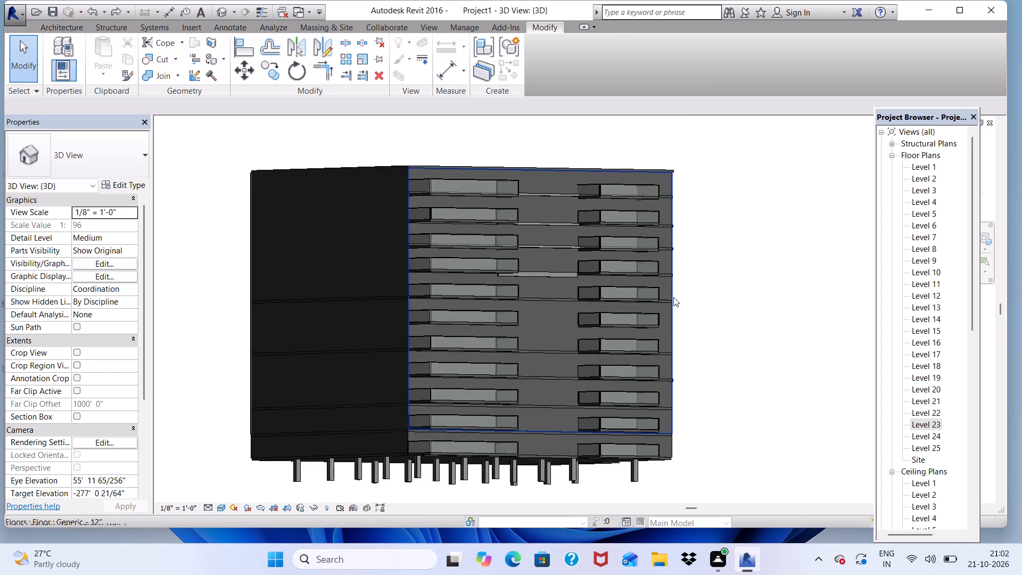
scroll(674, 297, "up", 1)
middle_click_drag(675, 299, 664, 338)
key("space")
scroll(703, 300, "down", 1, "shift")
middle_click_drag(703, 300, 600, 409, "shift")
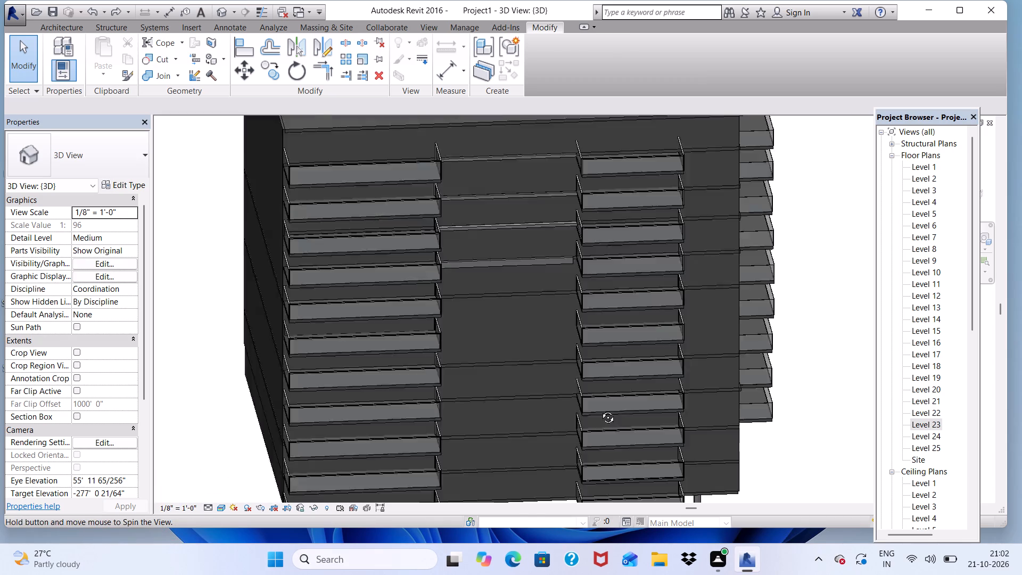
middle_click_drag(600, 409, 611, 289, "shift")
scroll(488, 311, "up", 13)
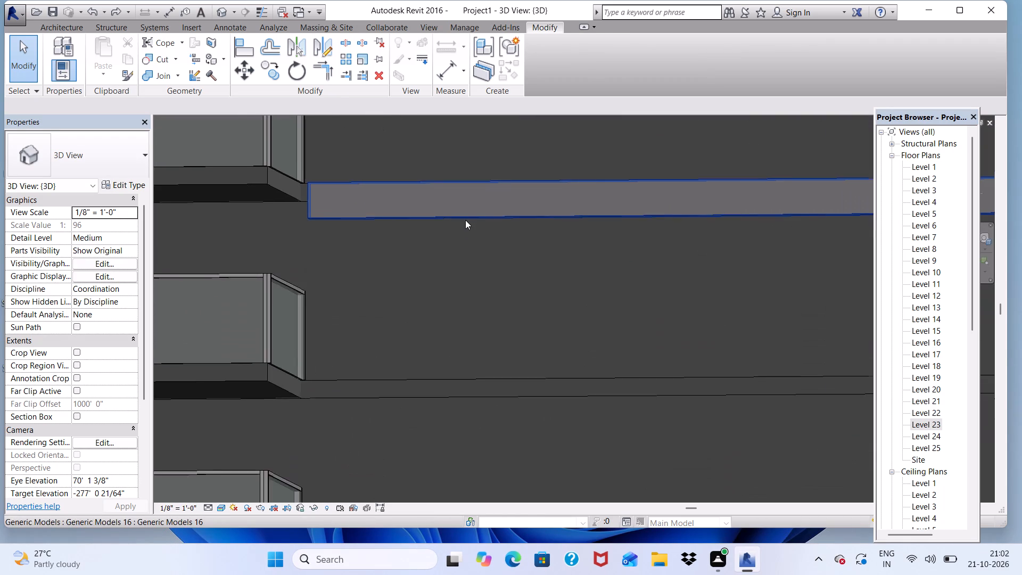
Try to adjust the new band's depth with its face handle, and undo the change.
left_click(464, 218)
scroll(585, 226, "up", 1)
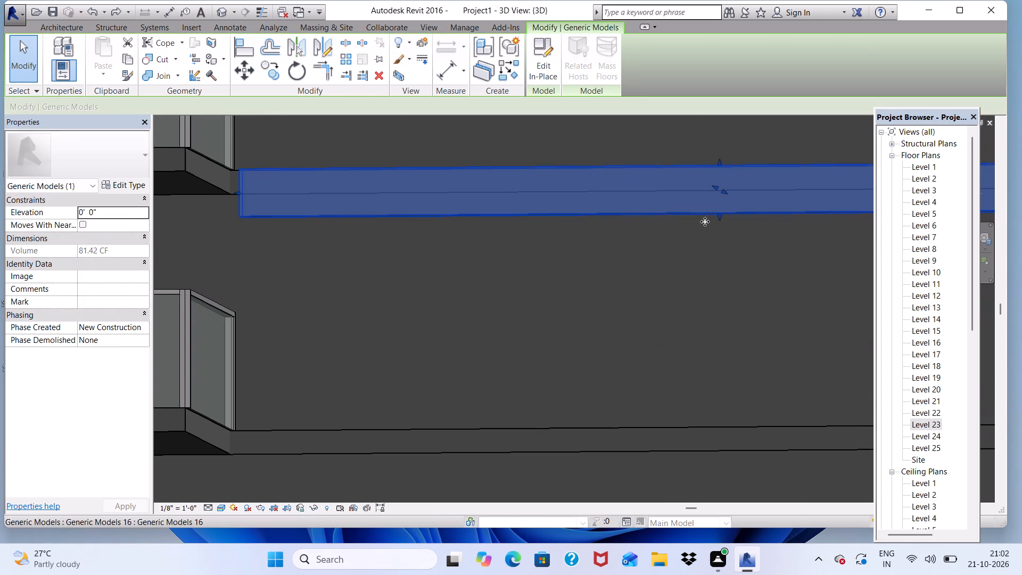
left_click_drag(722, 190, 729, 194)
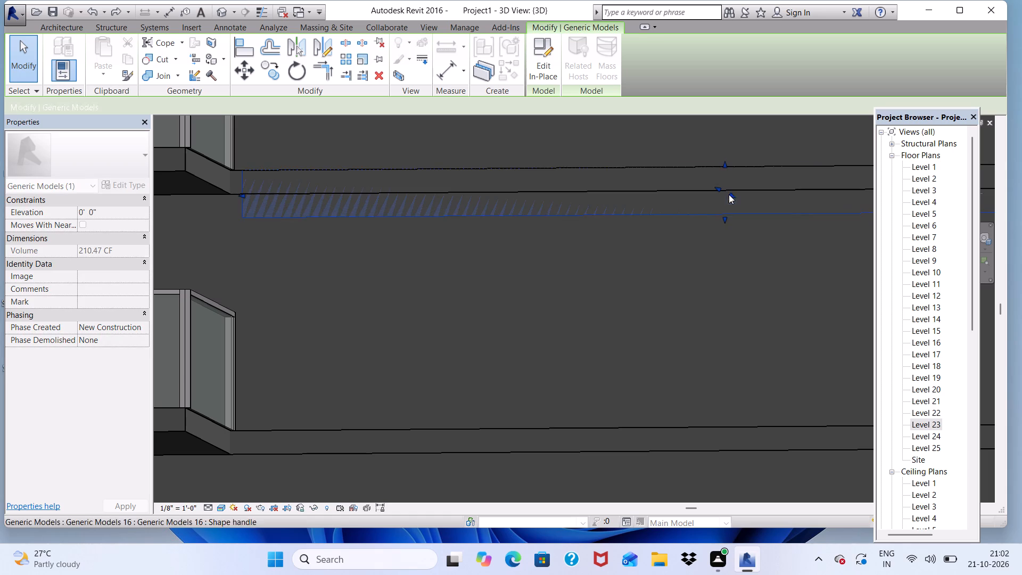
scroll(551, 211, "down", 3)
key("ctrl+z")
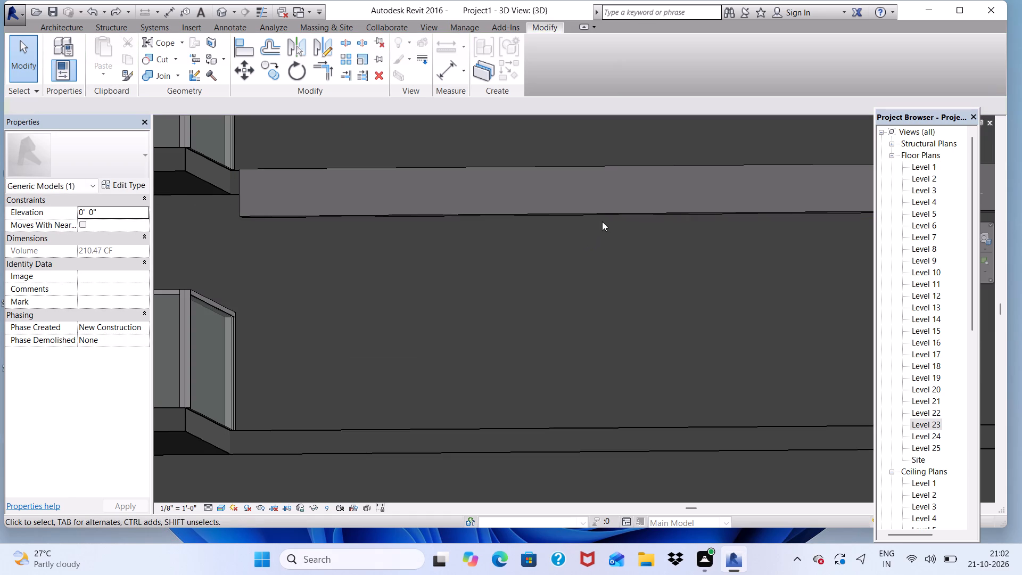
Raise the bottom edge of the new band slightly to reduce its height.
scroll(564, 225, "down", 1)
left_click(575, 210)
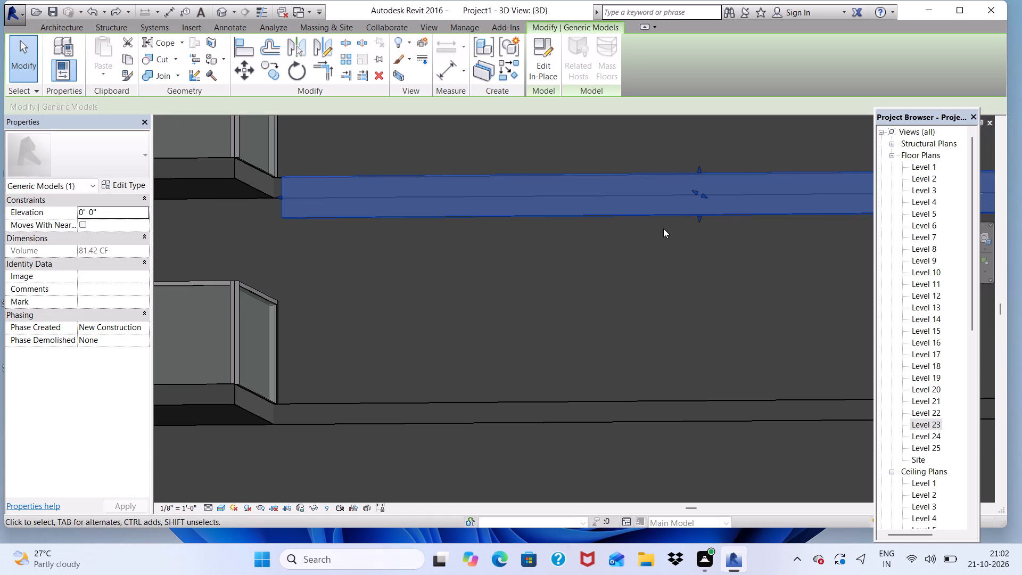
left_click_drag(696, 216, 697, 210)
left_click(697, 210)
scroll(672, 202, "down", 5)
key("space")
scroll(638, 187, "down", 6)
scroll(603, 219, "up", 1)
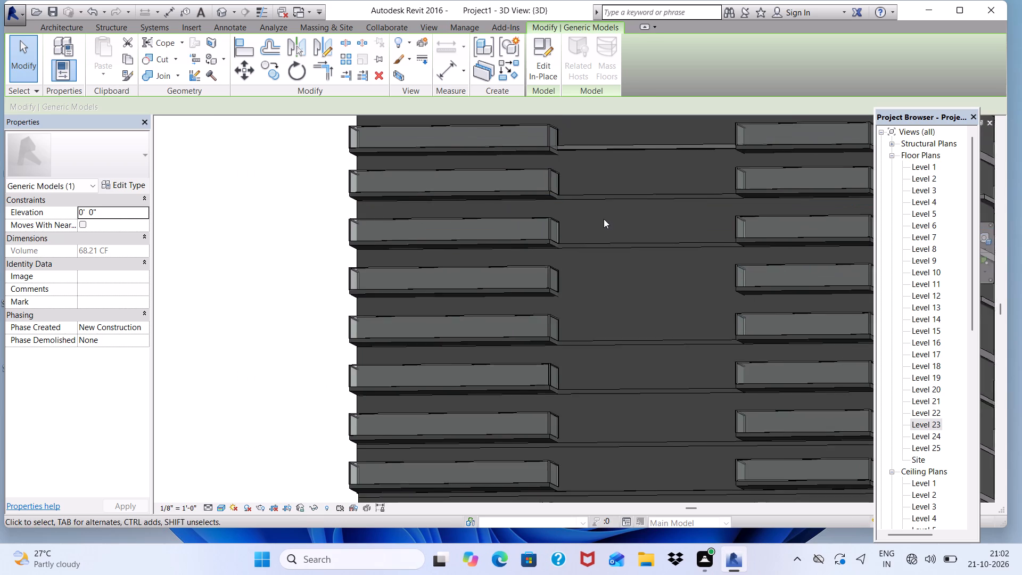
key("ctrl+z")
Examine the bands and slab edges on the balcony facade from several angles.
scroll(607, 215, "left", 1, "ctrl")
scroll(608, 214, "right", 1, "ctrl")
scroll(534, 190, "down", 14)
key("space")
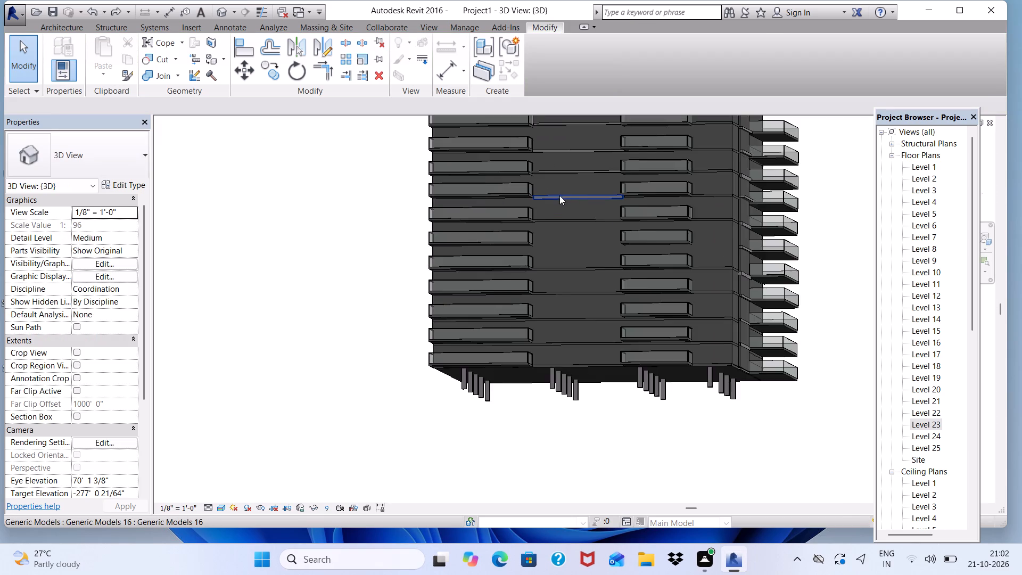
scroll(559, 195, "down", 2)
left_click(747, 215)
scroll(514, 251, "up", 10)
scroll(565, 103, "down", 5)
scroll(564, 195, "down", 2)
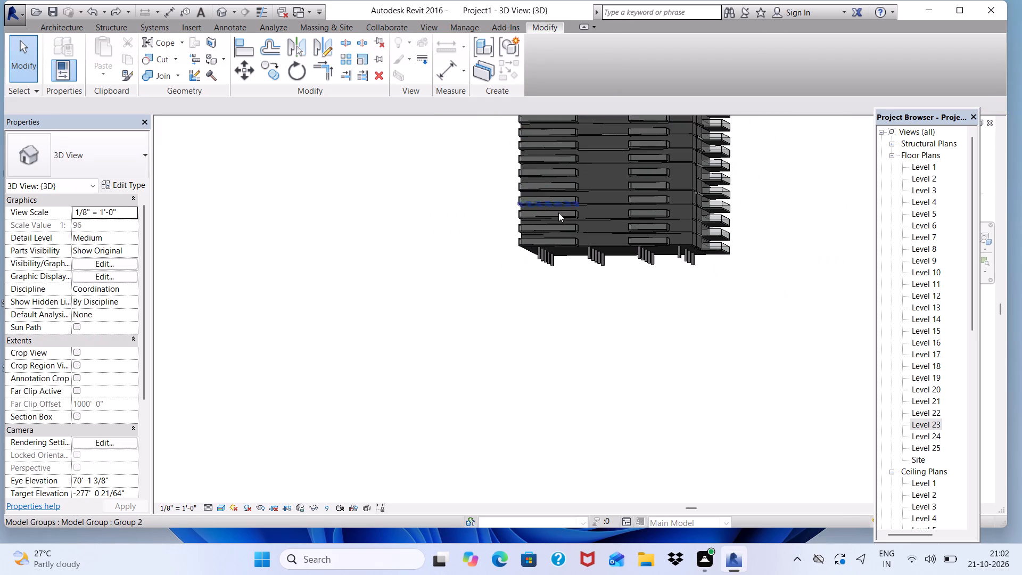
scroll(572, 183, "down", 2)
middle_click_drag(573, 229, 604, 349, "shift")
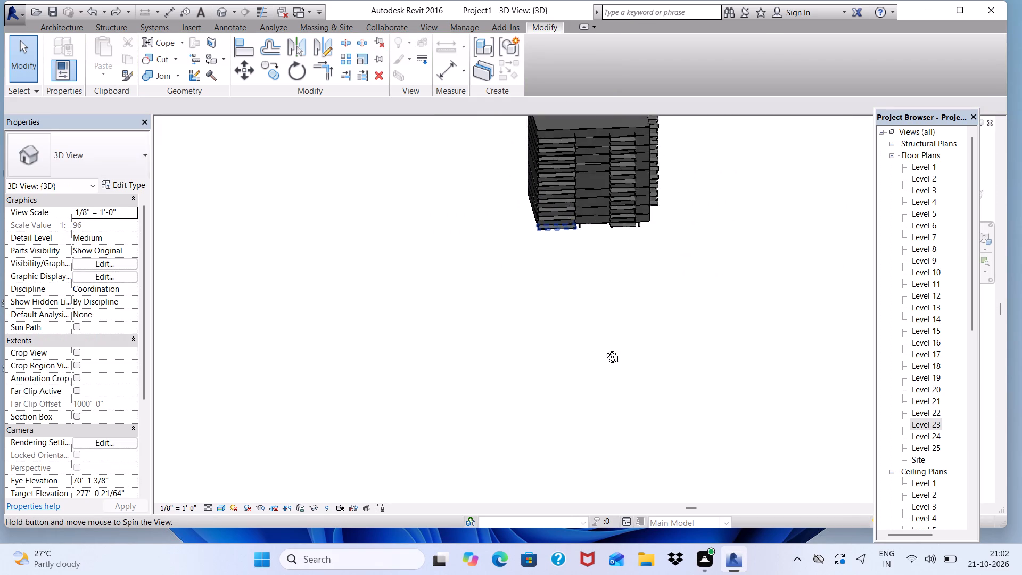
middle_click_drag(604, 349, 605, 351, "shift")
scroll(581, 191, "up", 11)
scroll(595, 112, "down", 6)
scroll(600, 194, "up", 3)
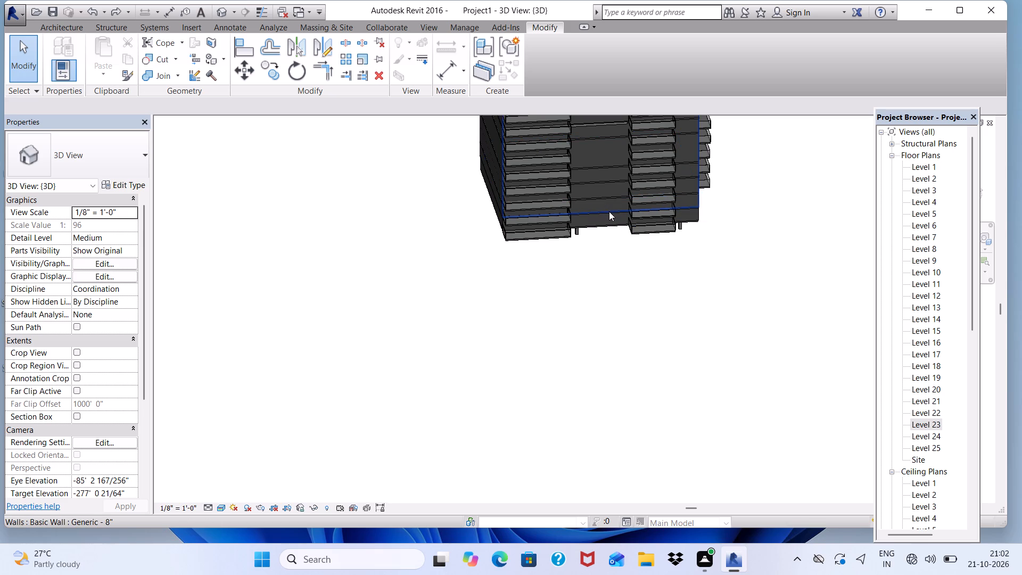
key("space")
scroll(634, 182, "up", 6)
scroll(633, 185, "down", 4)
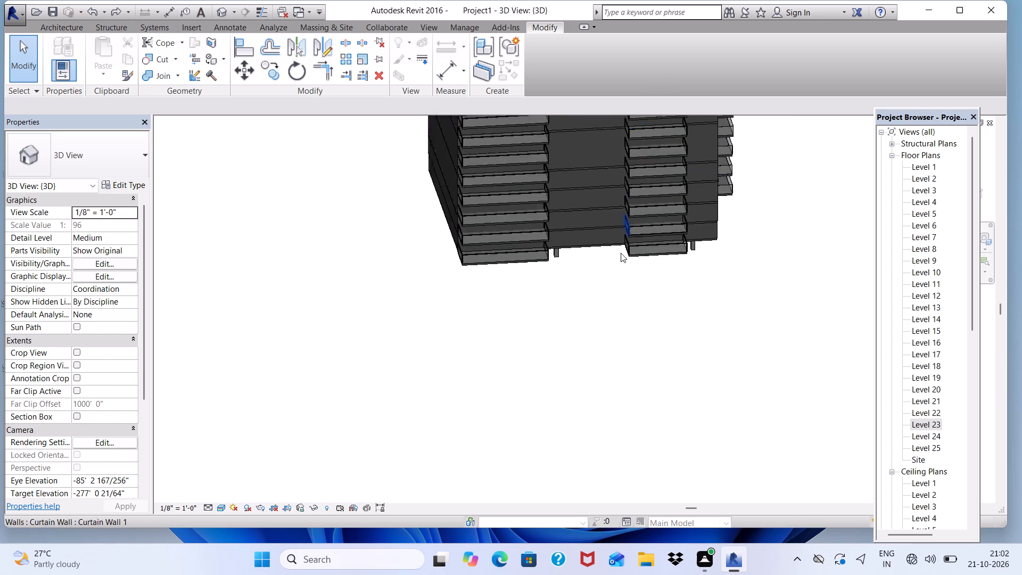
scroll(621, 253, "down", 2)
middle_click_drag(616, 278, 584, 265, "shift")
scroll(588, 154, "up", 5)
scroll(576, 185, "down", 2)
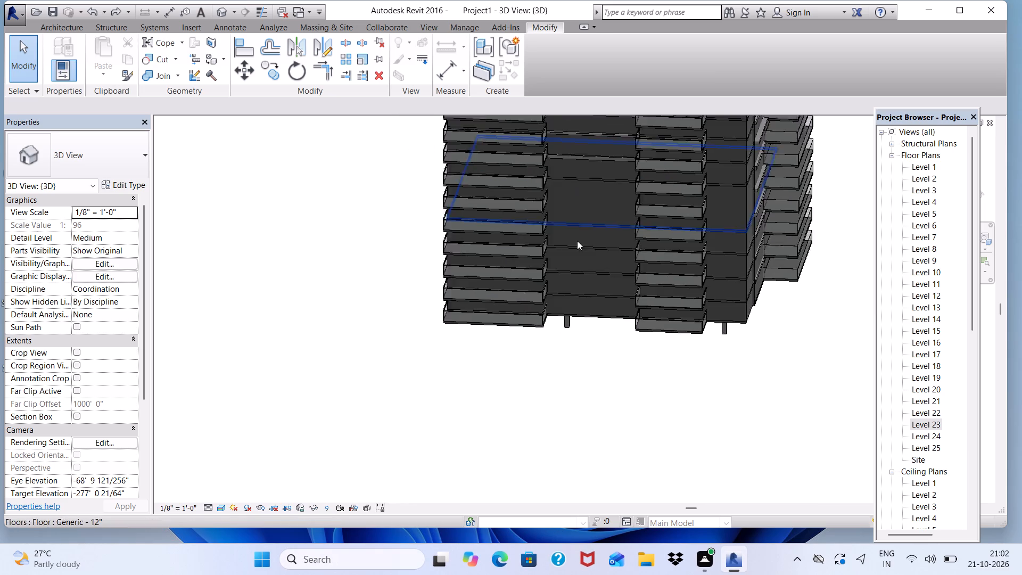
scroll(577, 241, "down", 4)
scroll(592, 163, "up", 6)
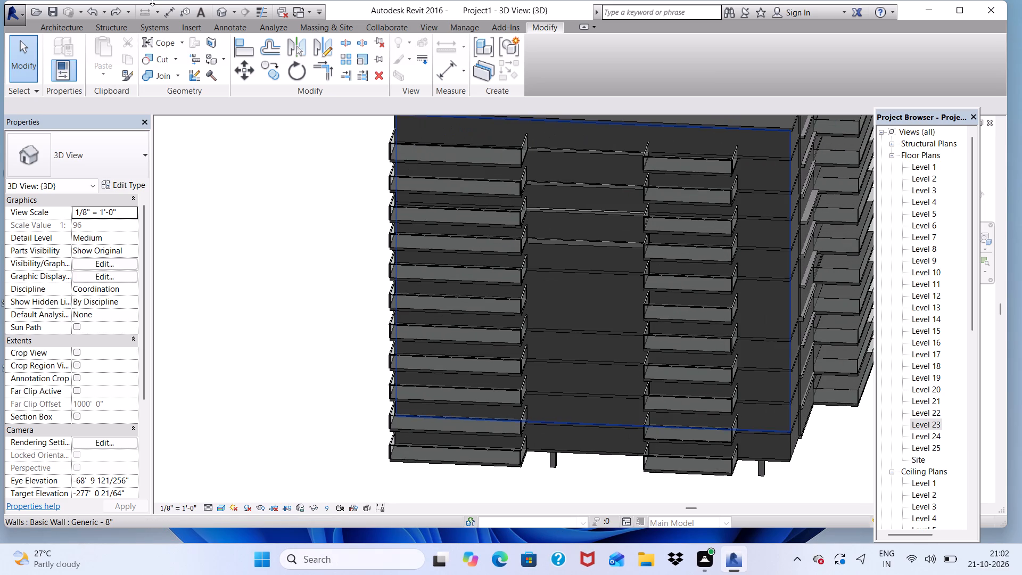
left_click(61, 27)
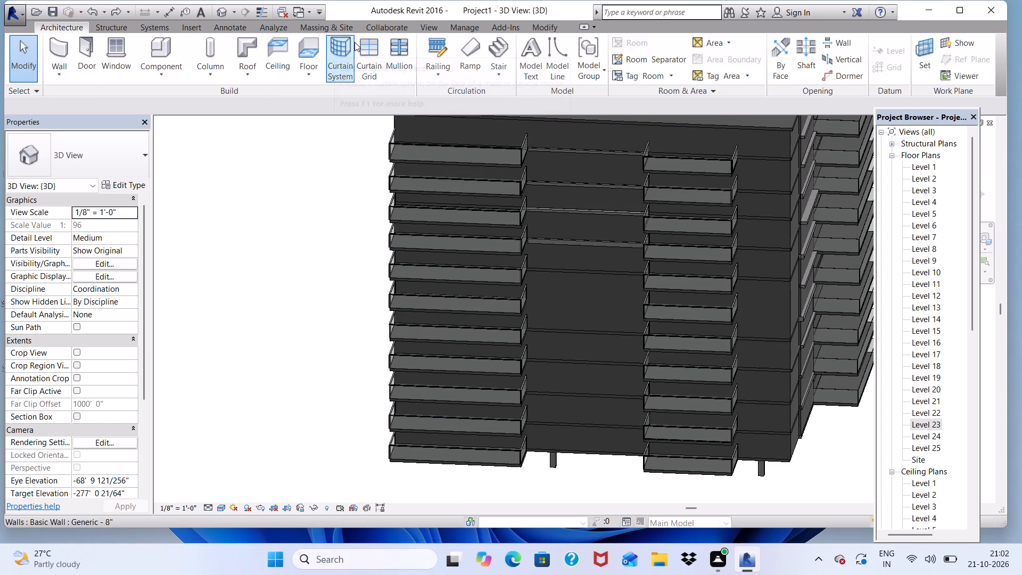
Extend the lowest band's free end to close the small gap at the adjoining balcony corner.
scroll(547, 223, "up", 9)
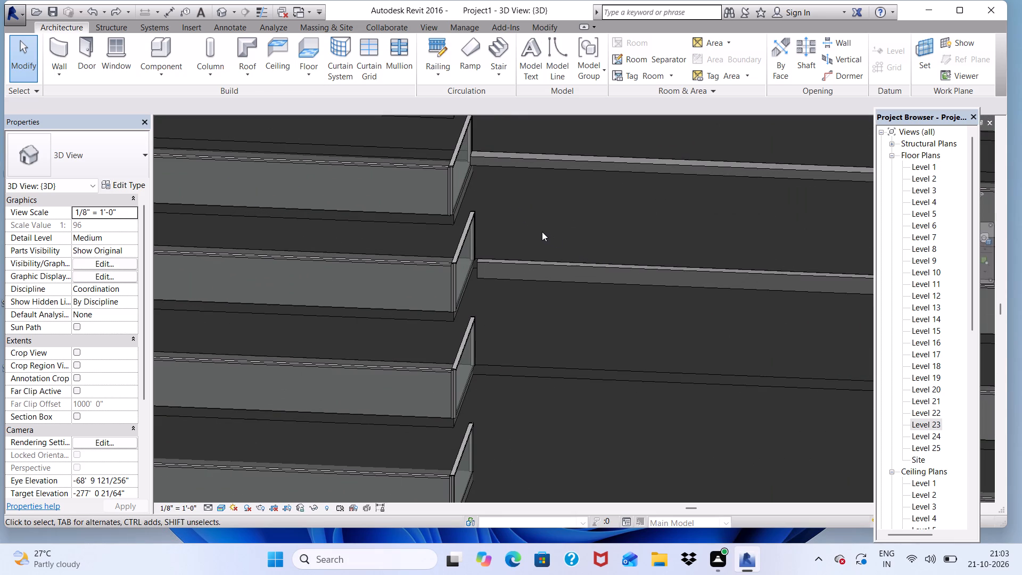
scroll(497, 271, "up", 8)
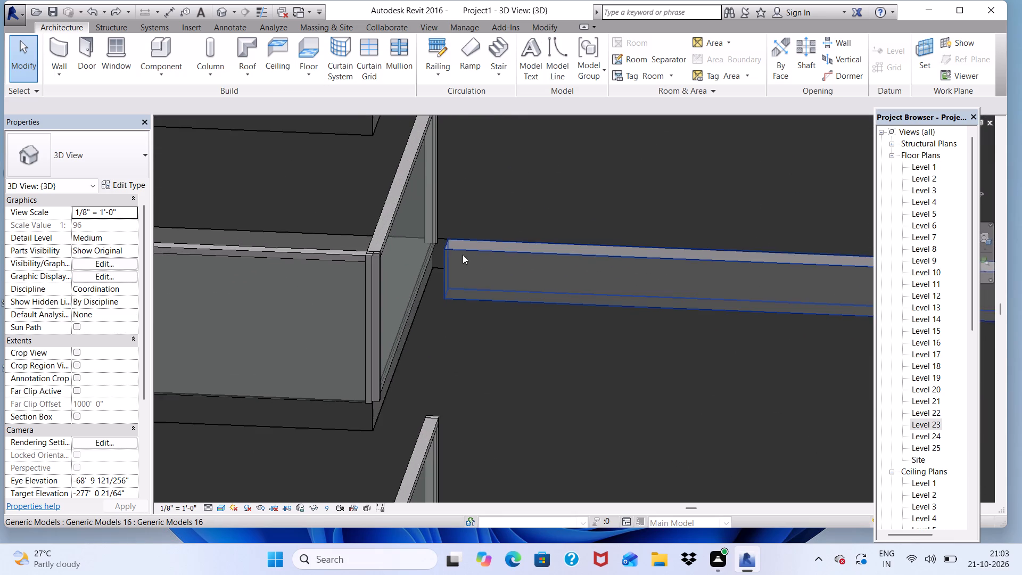
scroll(463, 254, "up", 3)
left_click(448, 251)
left_click_drag(434, 277, 422, 275)
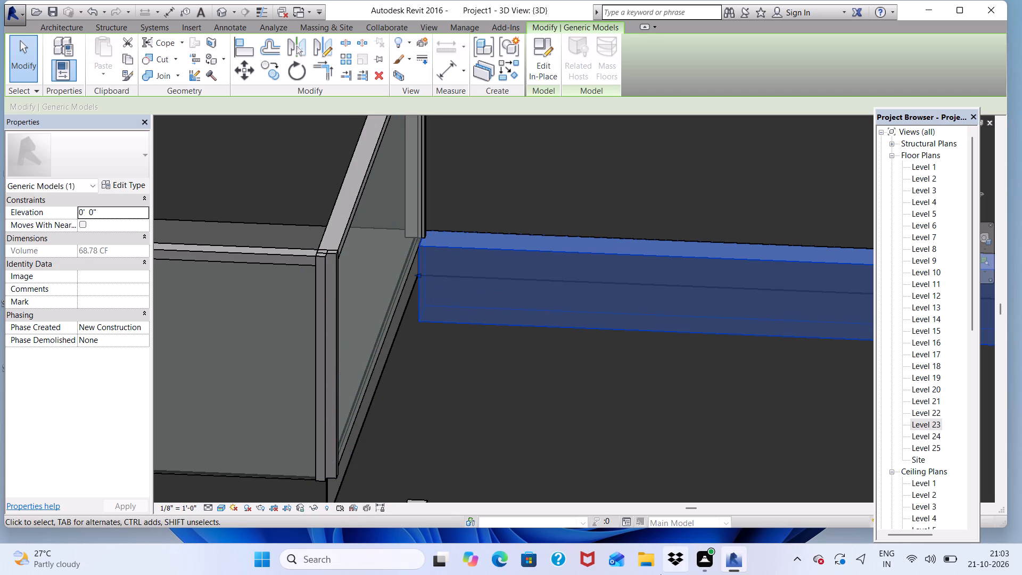
scroll(599, 173, "down", 6)
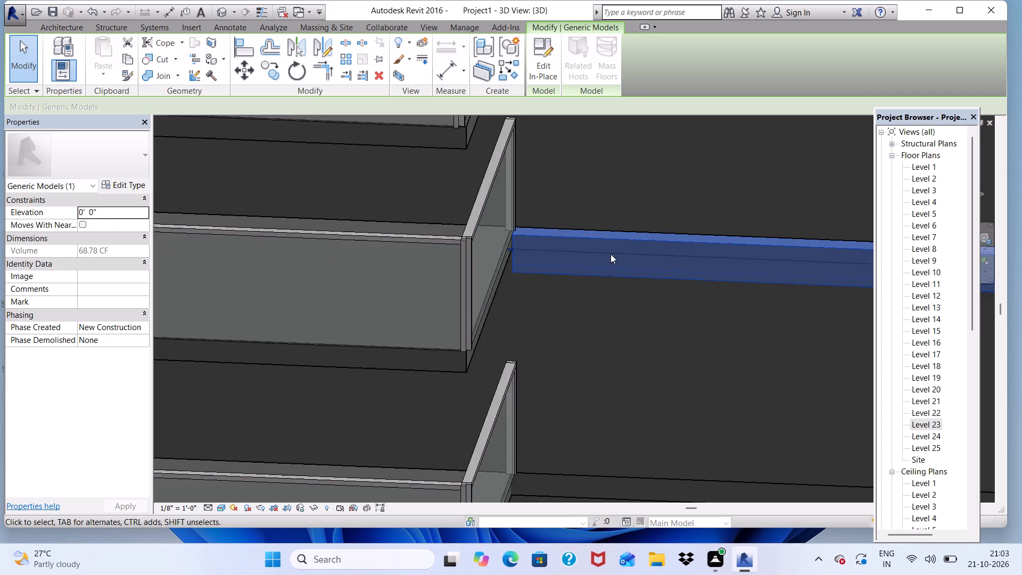
Raise the bottom edge of the selected lowest band between the balcony stacks to make it shallower.
scroll(611, 254, "down", 12)
scroll(634, 260, "up", 13)
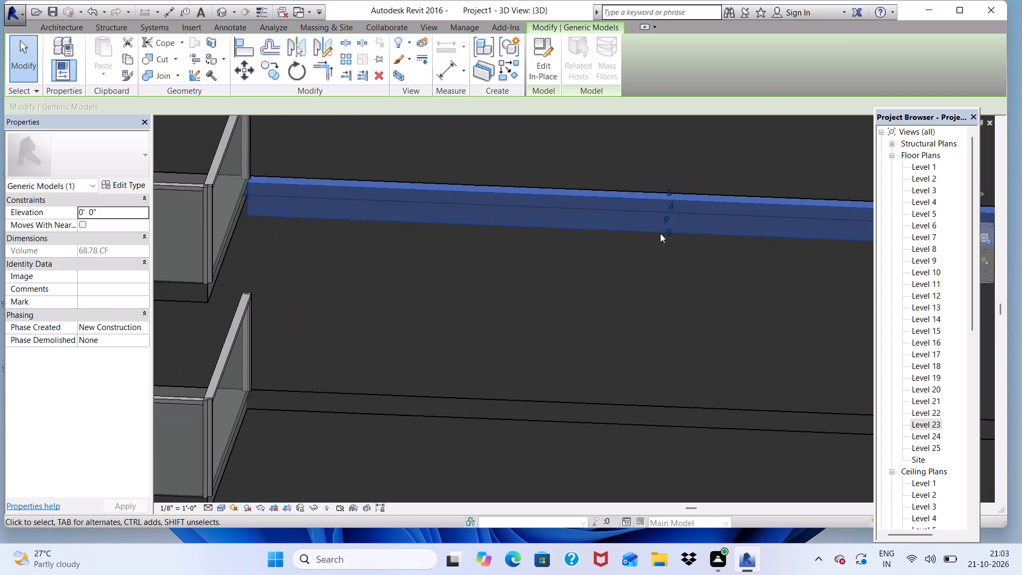
scroll(660, 233, "up", 5)
left_click_drag(674, 239, 675, 220)
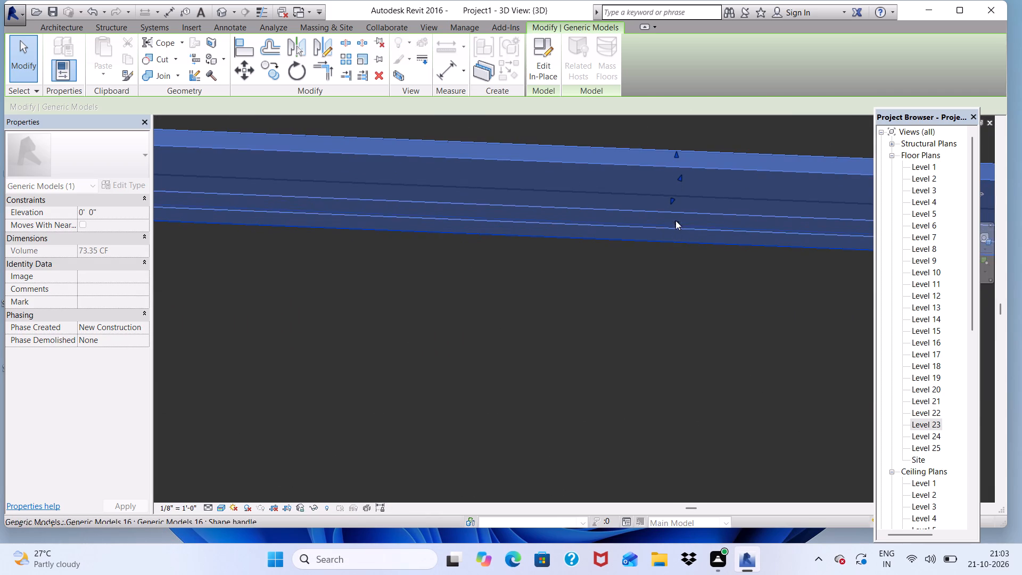
scroll(624, 221, "down", 12)
scroll(546, 182, "down", 5)
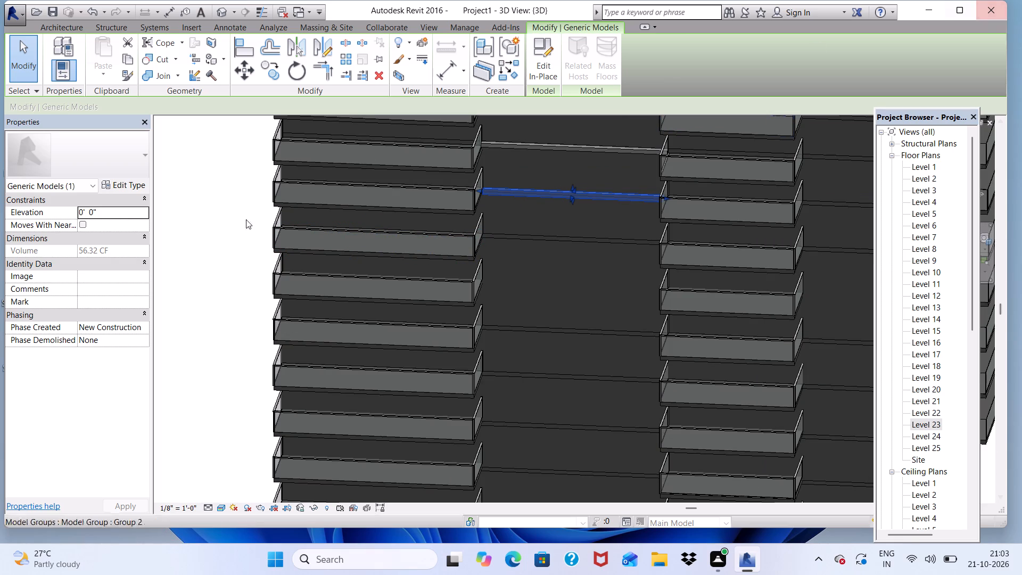
left_click(233, 202)
Examine the adjusted band against the adjoining balconies and the bare floor slab edges on the levels below.
scroll(497, 217, "down", 3)
scroll(630, 205, "up", 7)
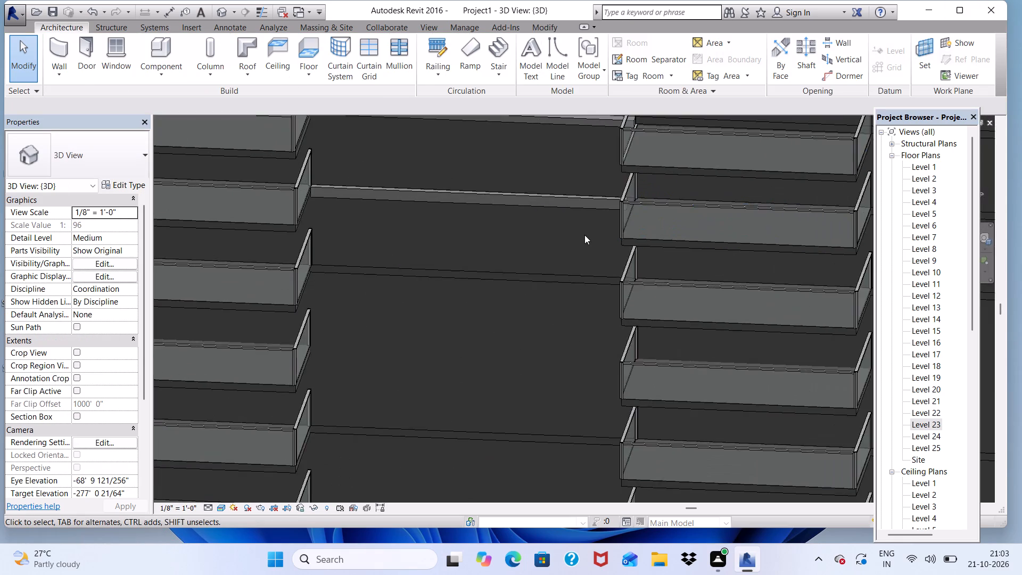
scroll(584, 235, "up", 5)
scroll(588, 236, "down", 1)
middle_click_drag(588, 236, 649, 244)
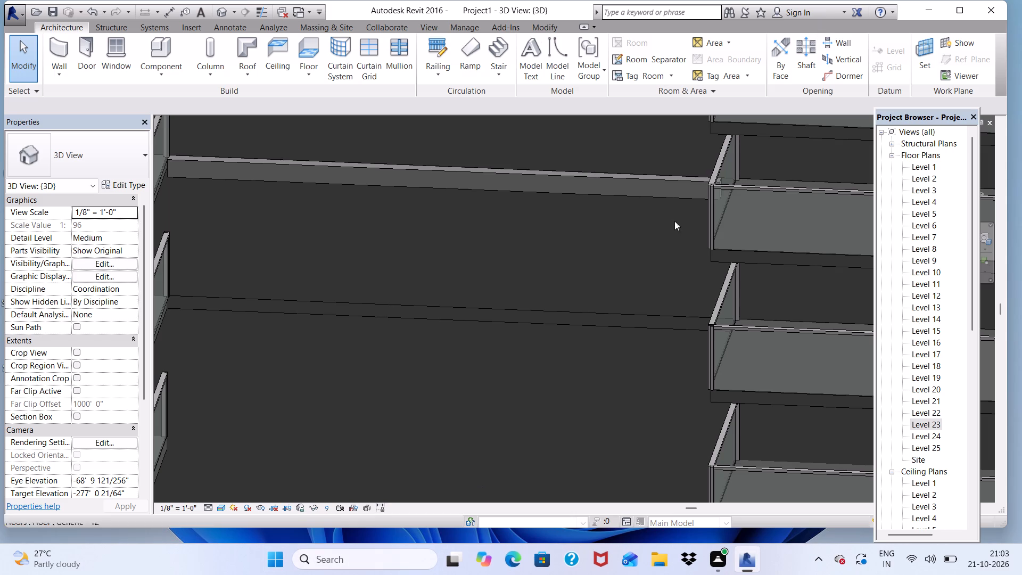
scroll(606, 213, "down", 2)
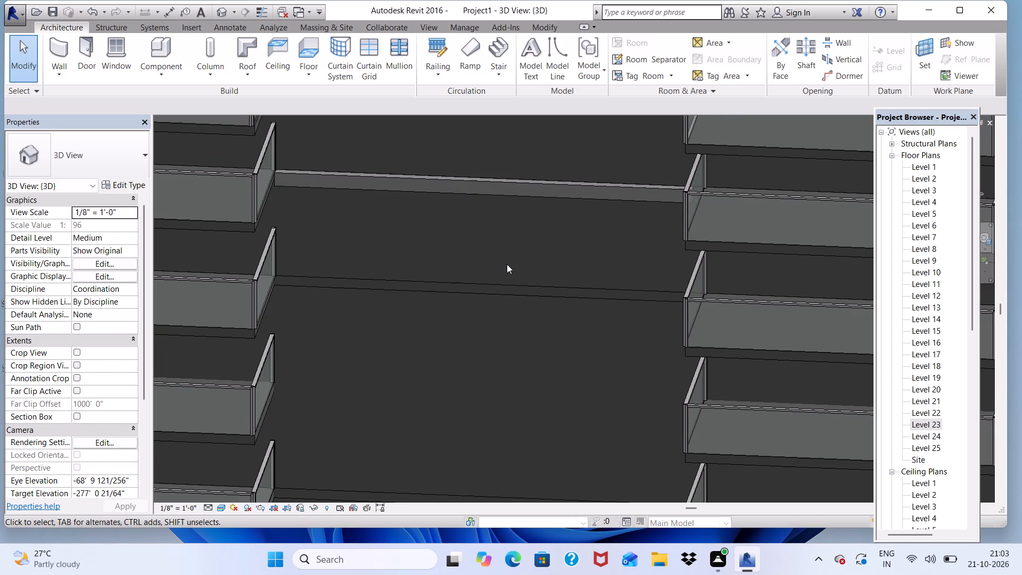
scroll(512, 259, "down", 5)
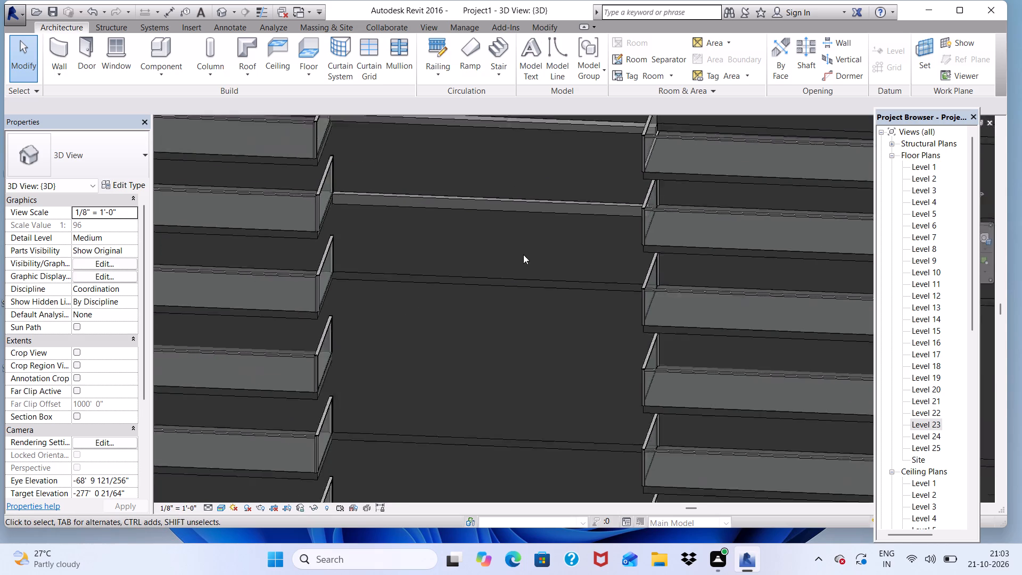
scroll(523, 254, "down", 2)
scroll(526, 253, "up", 1)
scroll(458, 253, "up", 4)
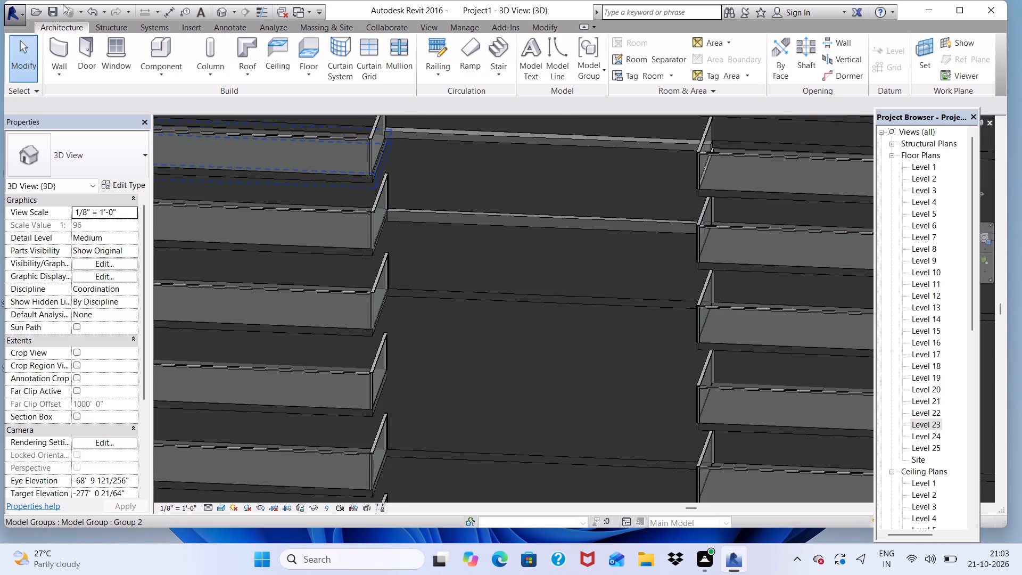
Start a new in-place component in the Generic Models category for the next band, accepting the default name.
left_click(67, 33)
left_click(71, 28)
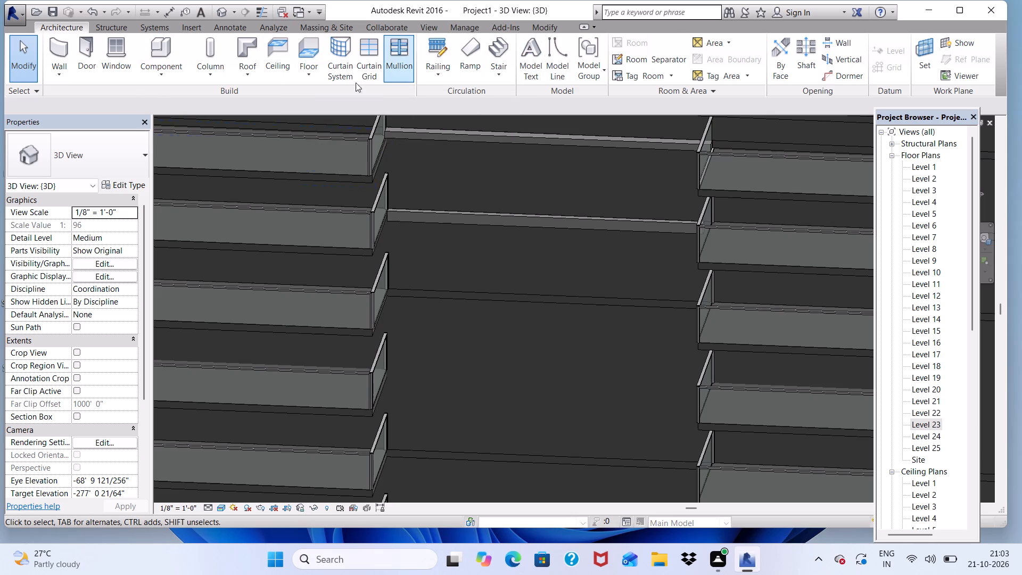
left_click(165, 73)
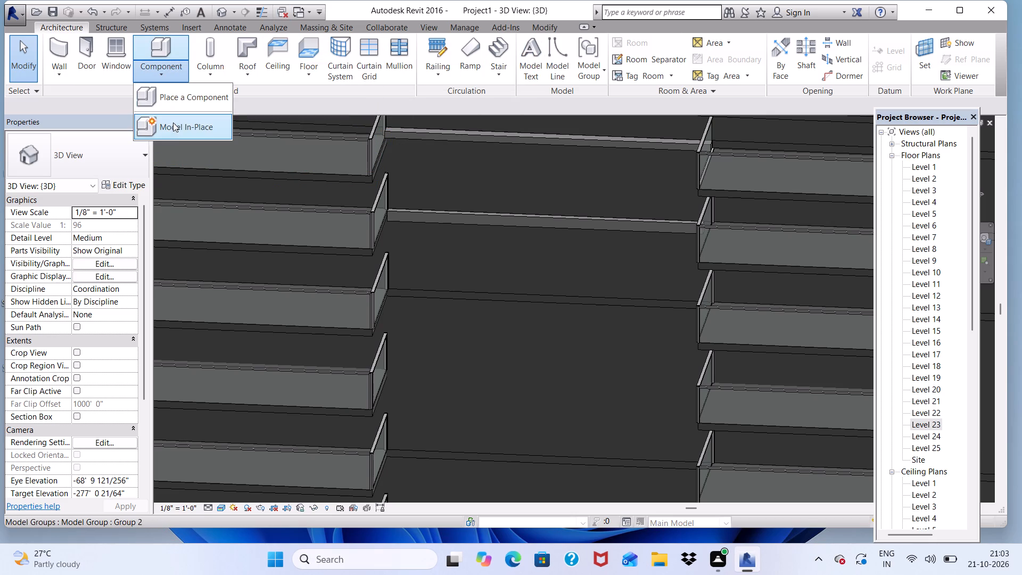
left_click(173, 128)
scroll(404, 219, "down", 4)
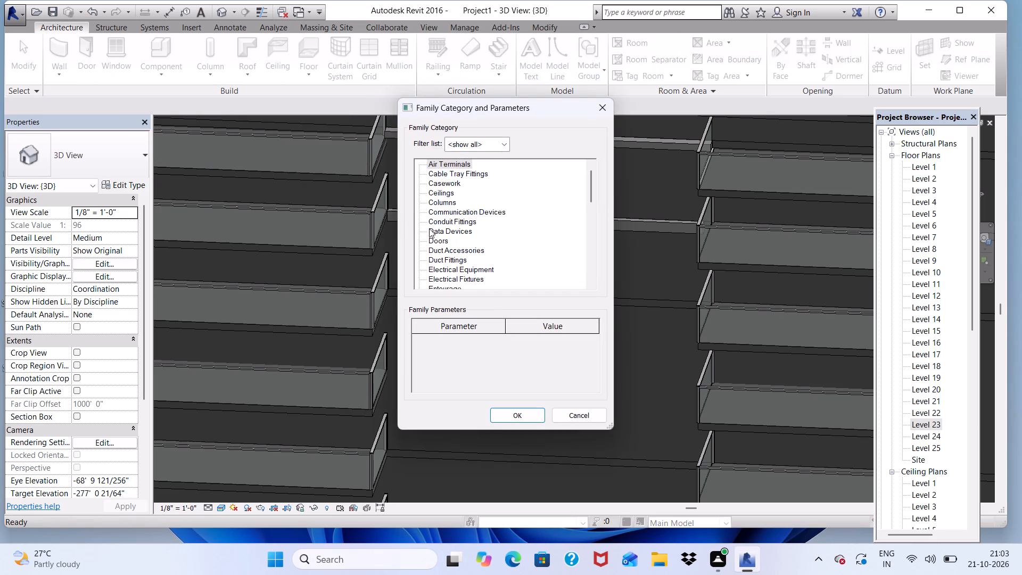
scroll(428, 230, "down", 9)
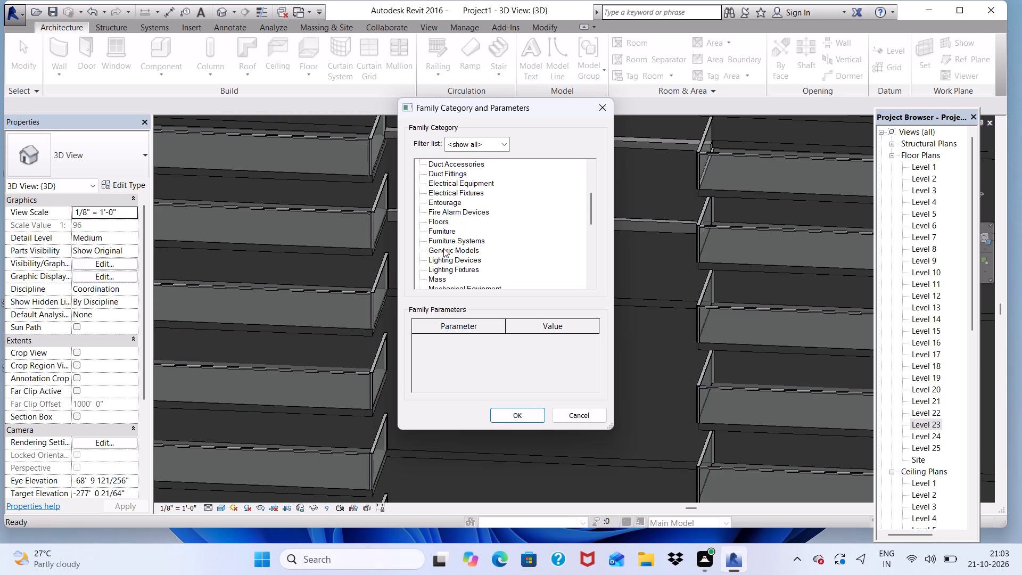
left_click(443, 248)
left_click(512, 415)
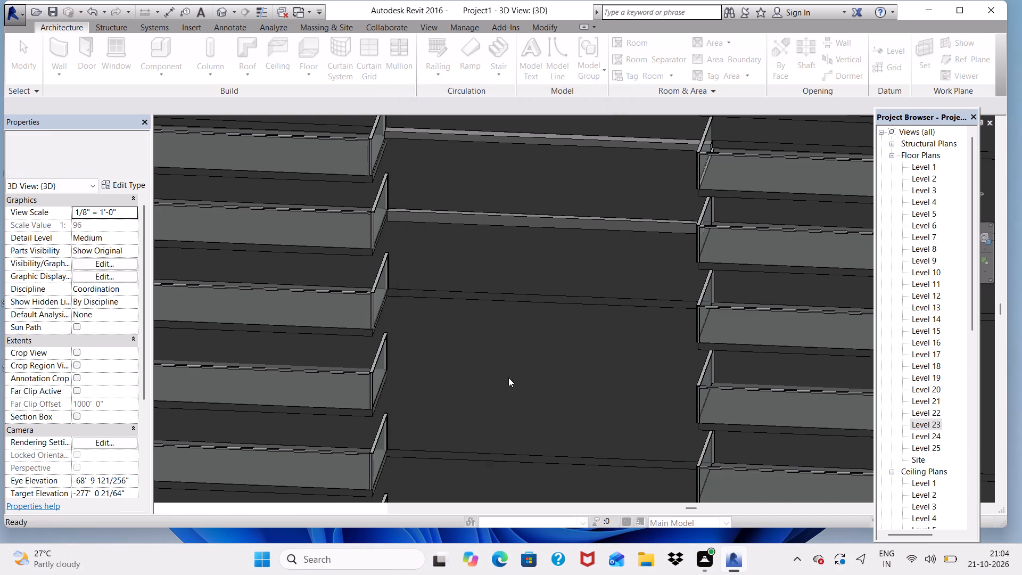
scroll(498, 326, "down", 3)
left_click(510, 297)
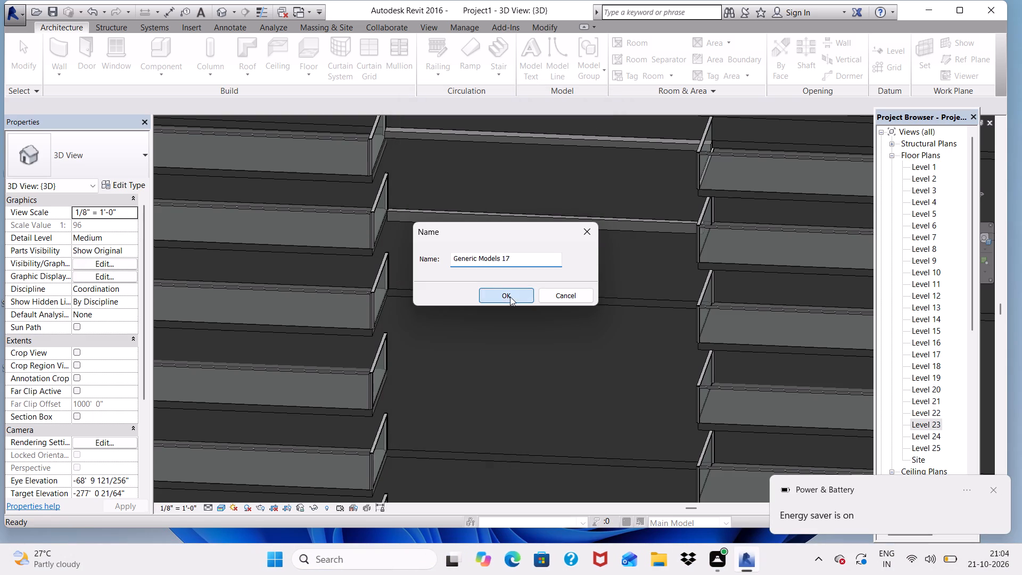
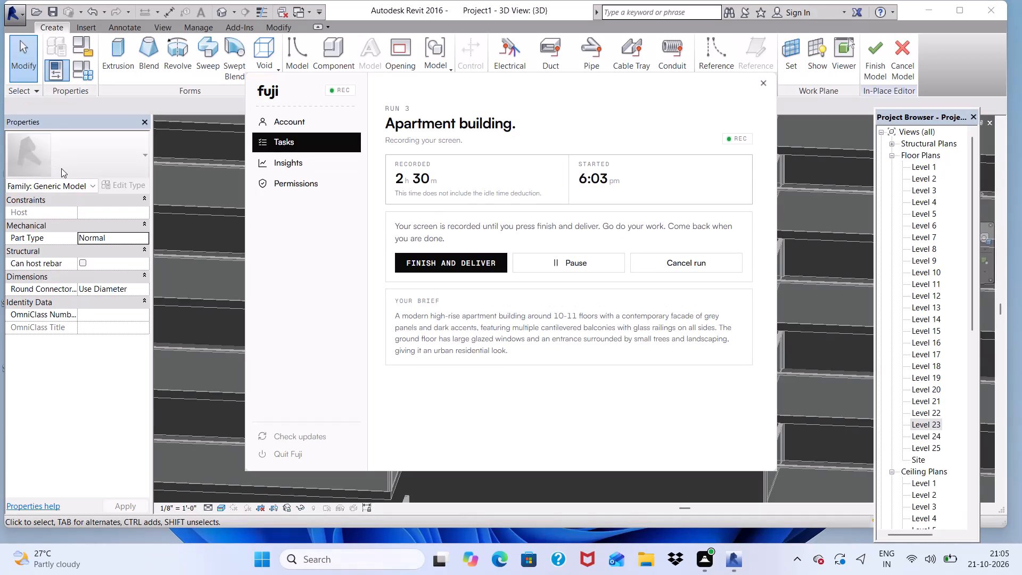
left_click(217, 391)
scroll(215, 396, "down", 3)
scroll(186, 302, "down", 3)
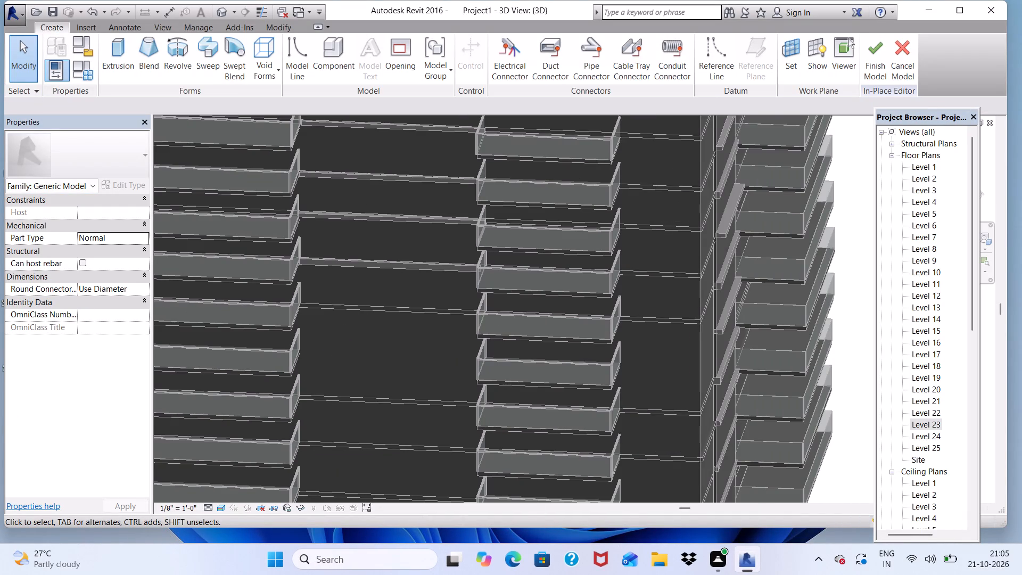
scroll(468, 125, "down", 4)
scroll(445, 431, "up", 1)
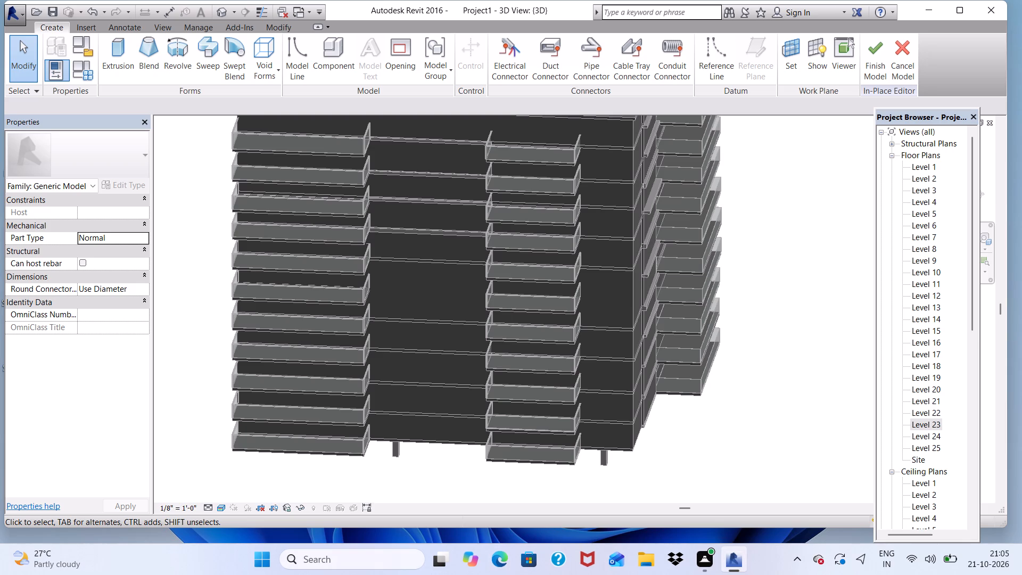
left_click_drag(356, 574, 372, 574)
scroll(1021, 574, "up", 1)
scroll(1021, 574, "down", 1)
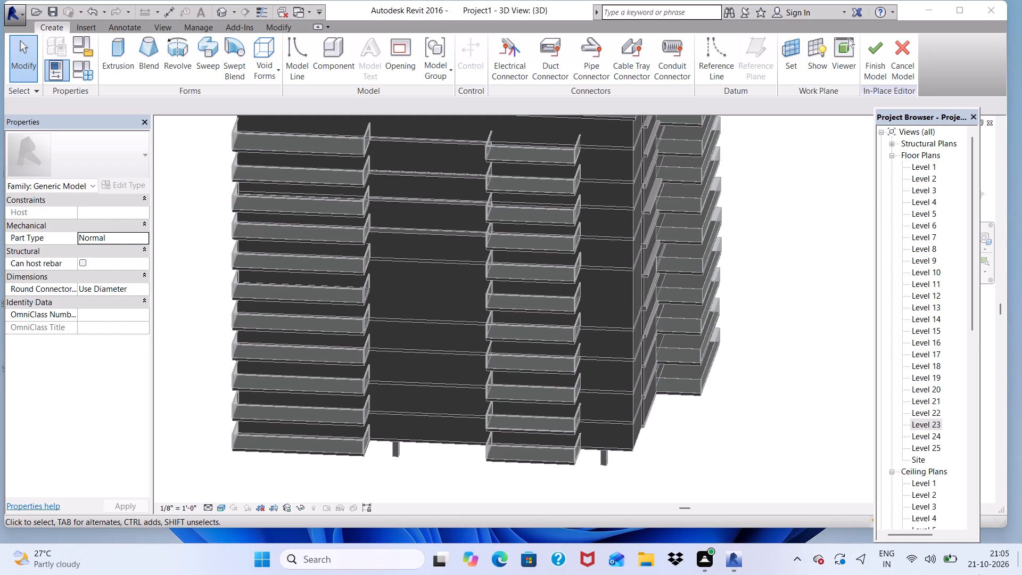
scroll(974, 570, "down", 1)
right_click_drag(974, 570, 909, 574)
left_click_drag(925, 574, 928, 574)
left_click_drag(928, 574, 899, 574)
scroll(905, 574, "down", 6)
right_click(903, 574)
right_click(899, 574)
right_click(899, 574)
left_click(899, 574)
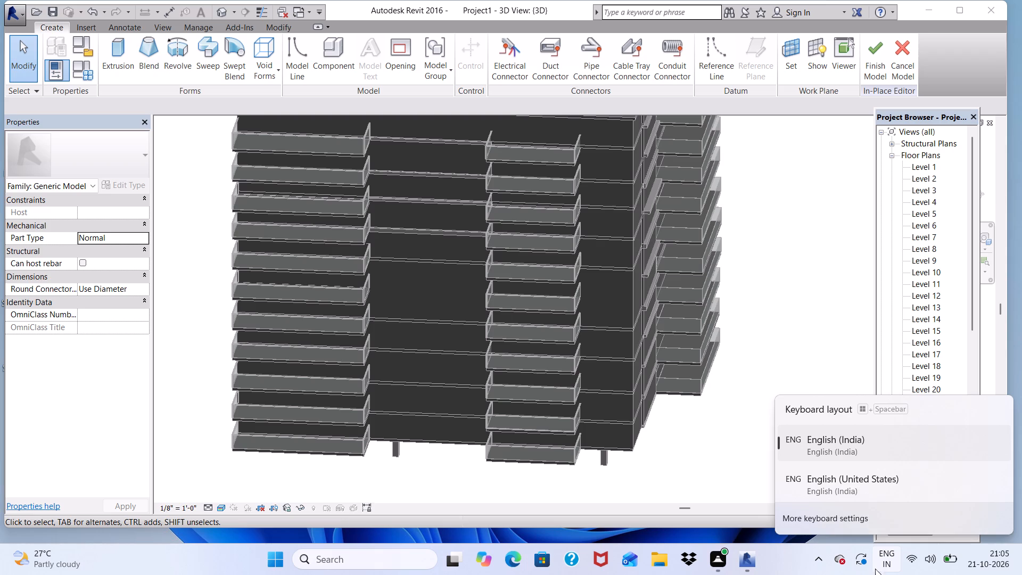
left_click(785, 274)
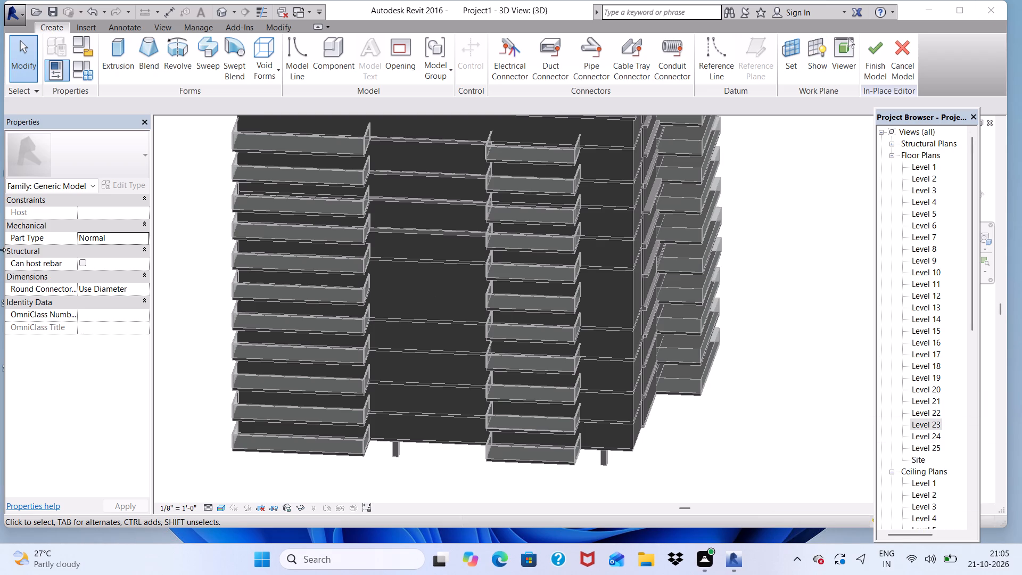
Finish the empty in-place component and agree to delete its empty family.
scroll(355, 388, "up", 2)
scroll(377, 335, "up", 4)
scroll(441, 159, "up", 4)
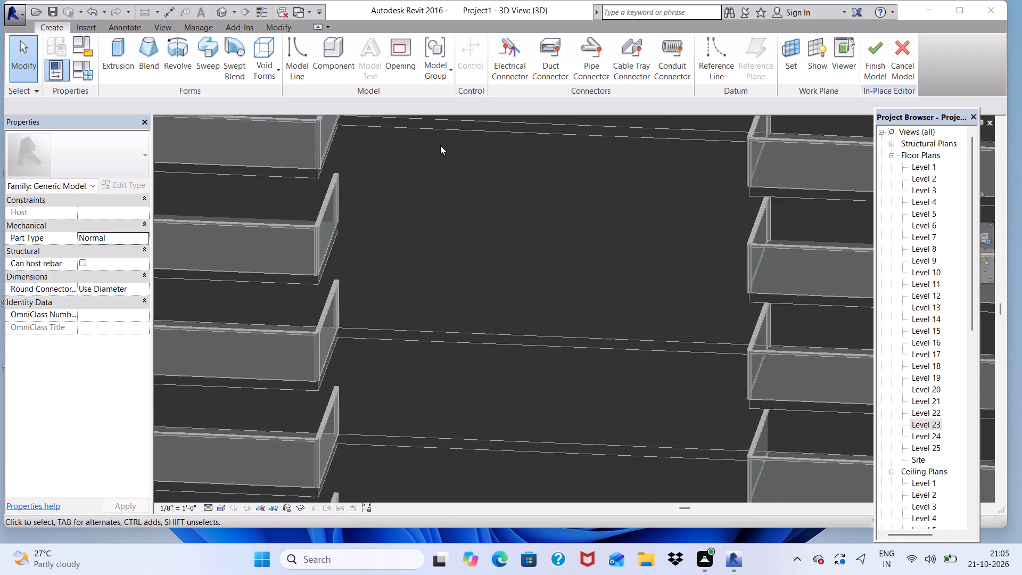
scroll(440, 145, "down", 8)
left_click(874, 51)
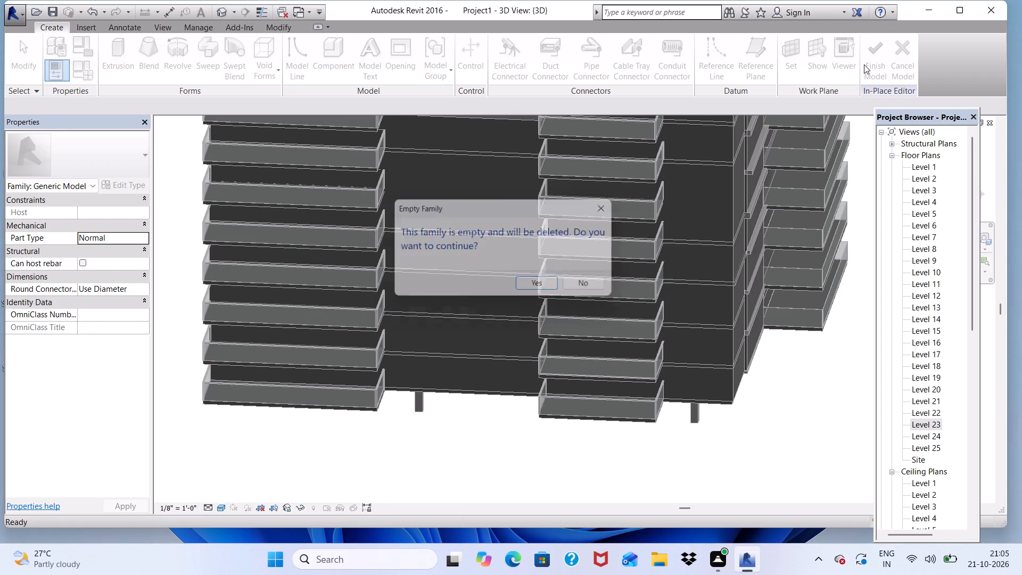
left_click(555, 287)
Start a new in-place component in the Generic Models category, accepting the default name.
scroll(296, 416, "down", 2)
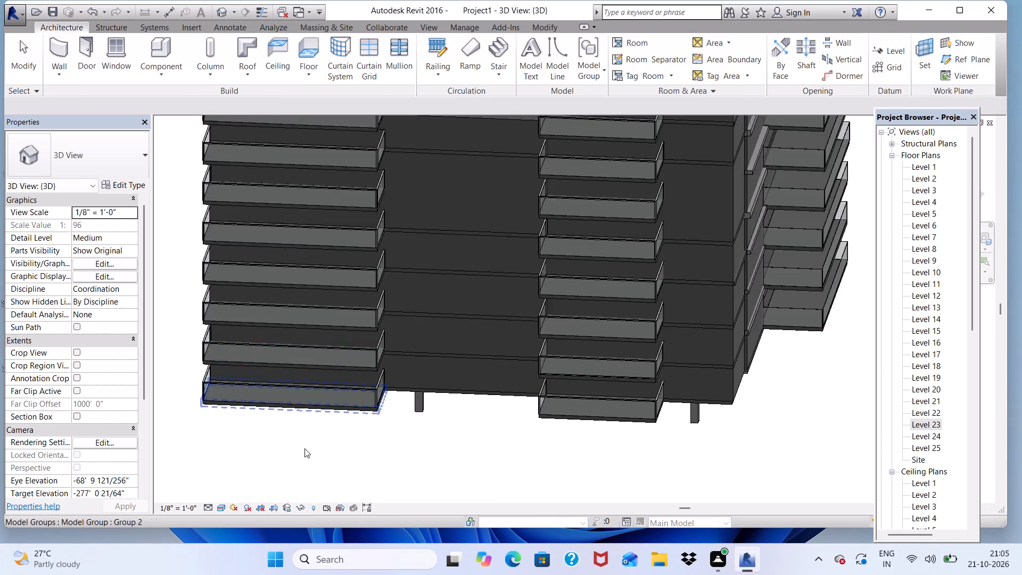
scroll(304, 448, "down", 5)
scroll(360, 283, "up", 10)
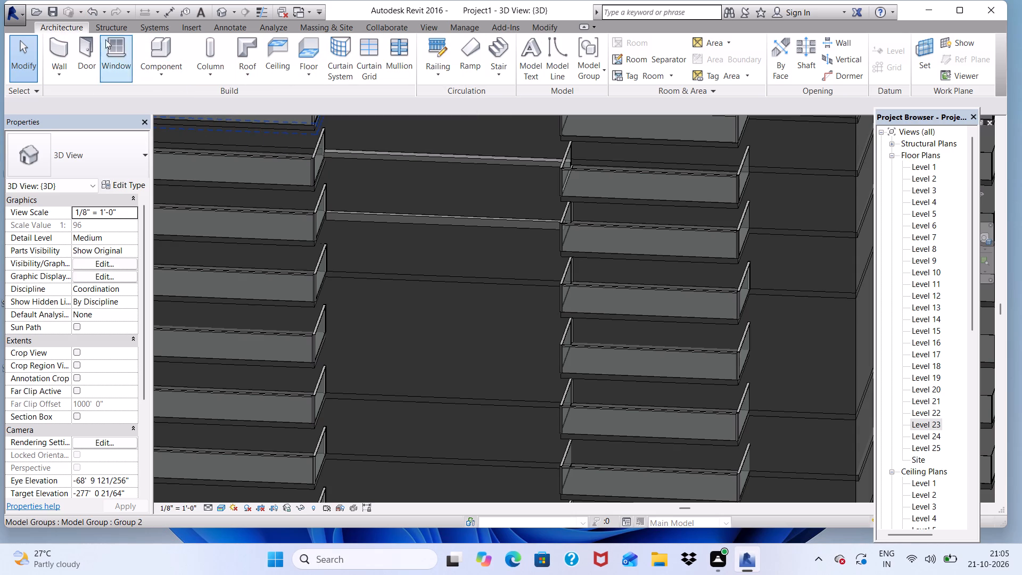
left_click(161, 73)
left_click(168, 125)
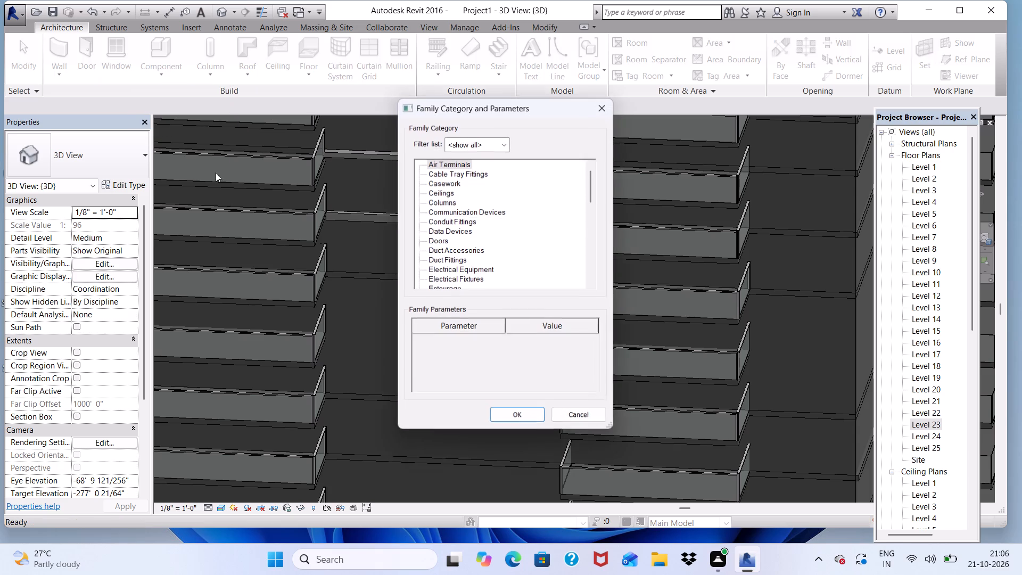
scroll(487, 236, "down", 5)
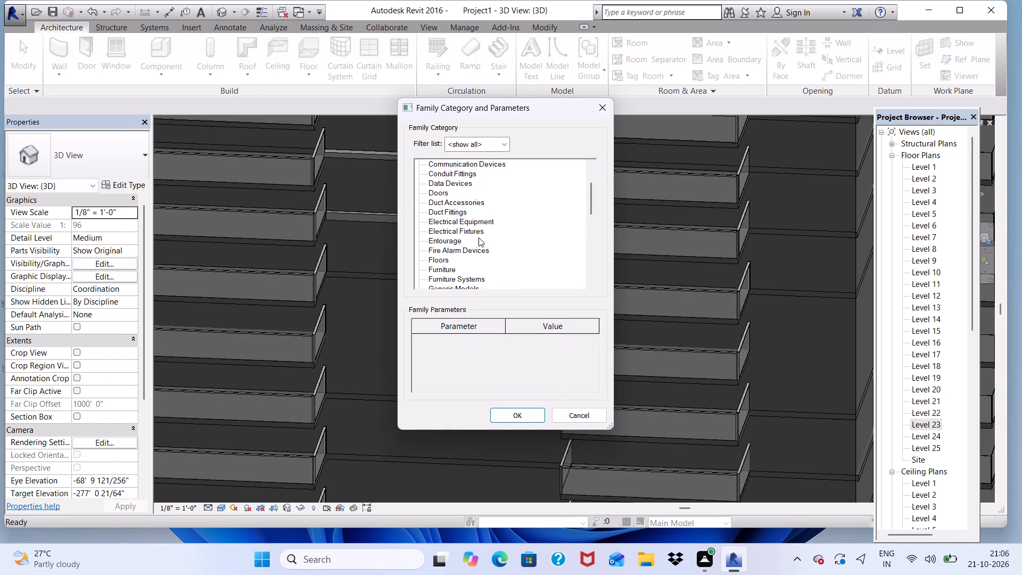
scroll(463, 233, "down", 3)
left_click(447, 258)
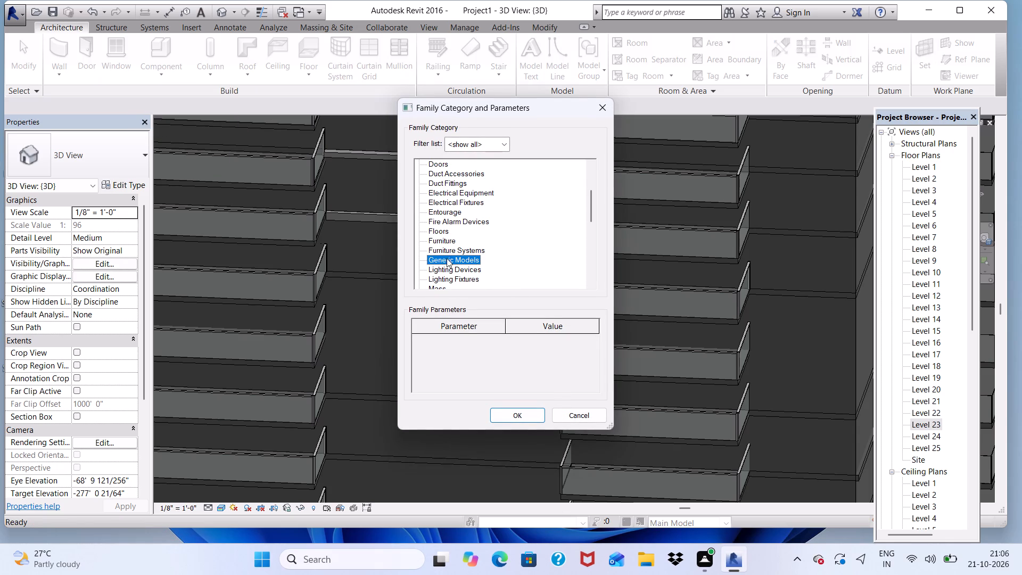
left_click(514, 412)
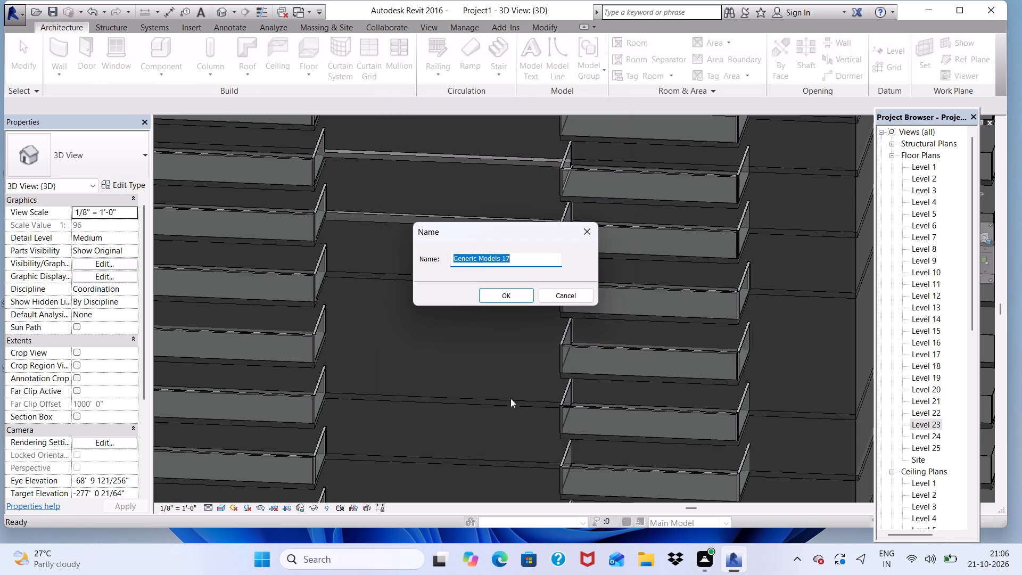
left_click(510, 299)
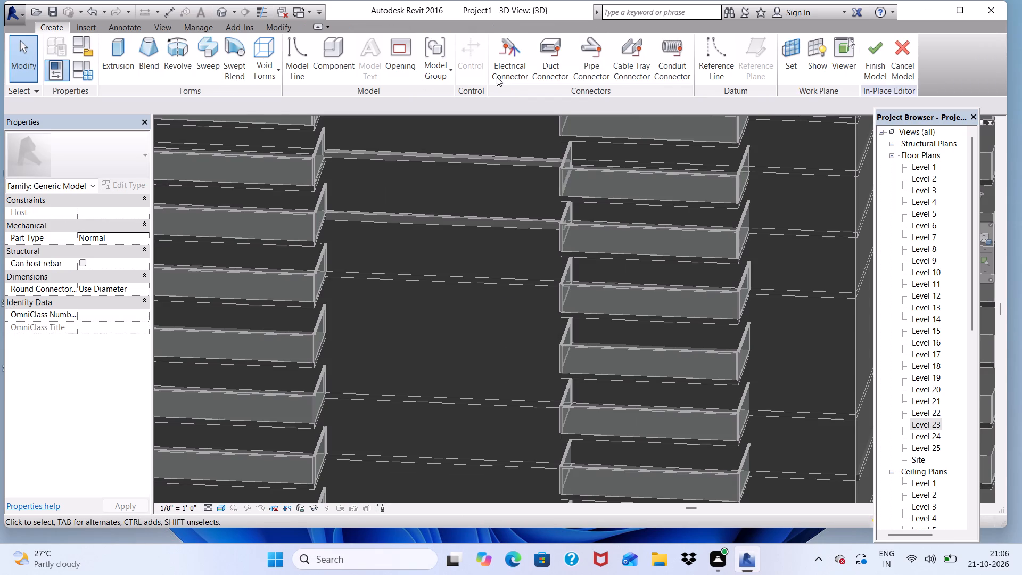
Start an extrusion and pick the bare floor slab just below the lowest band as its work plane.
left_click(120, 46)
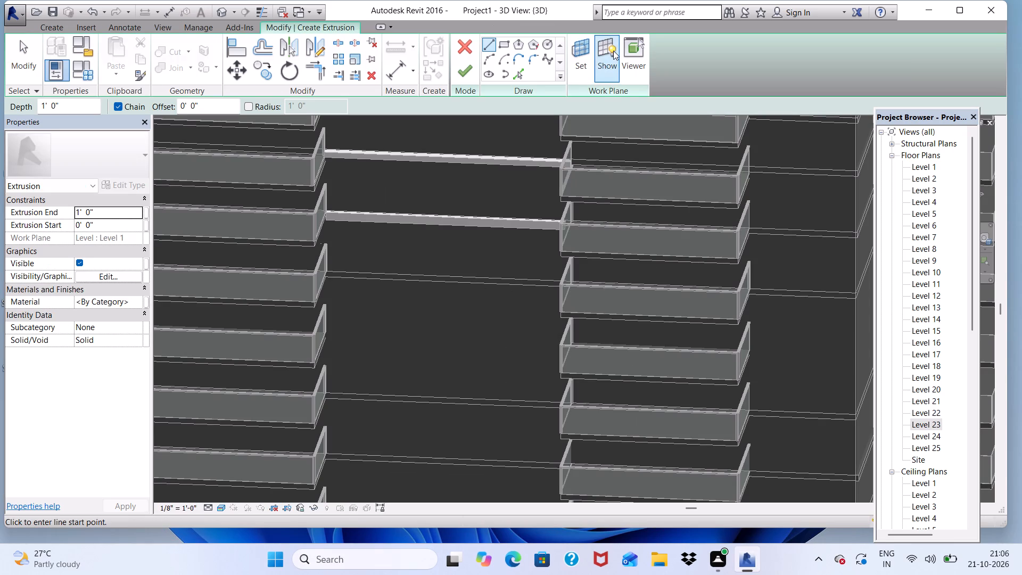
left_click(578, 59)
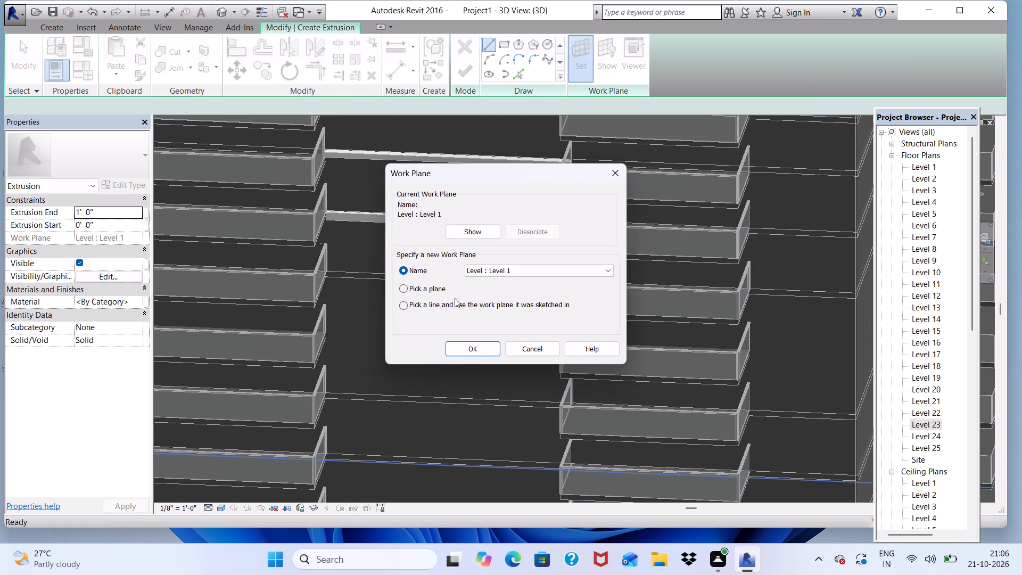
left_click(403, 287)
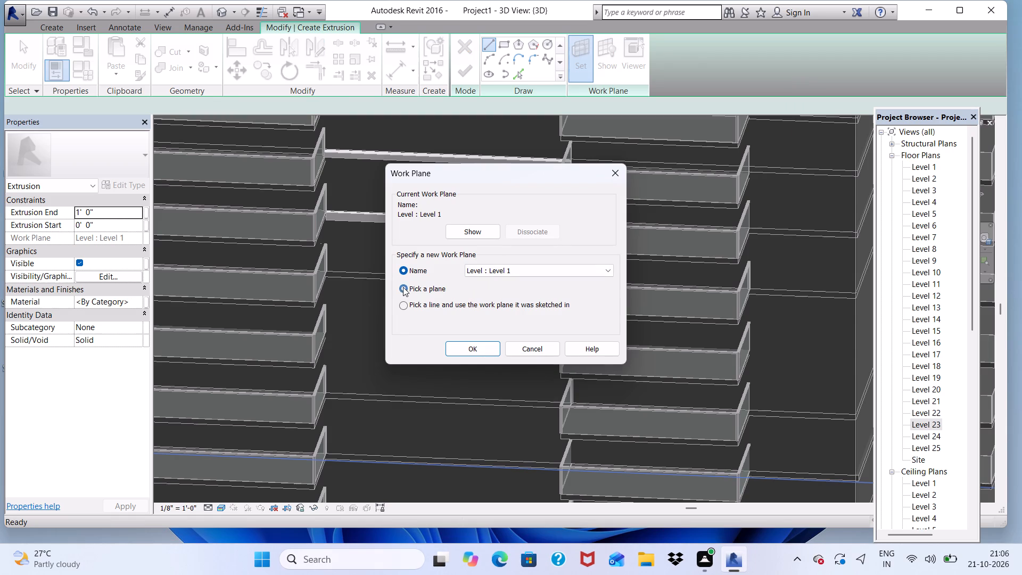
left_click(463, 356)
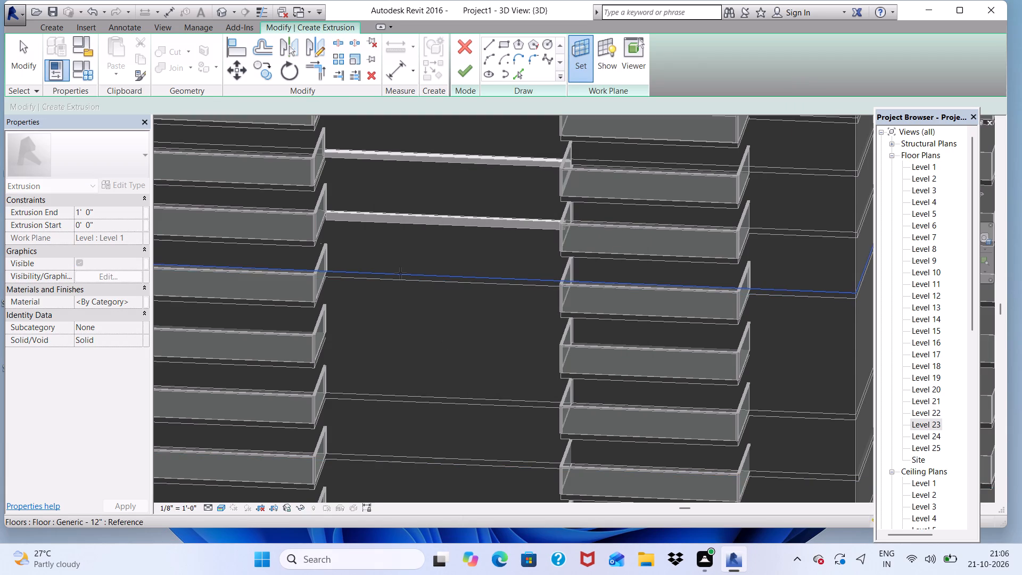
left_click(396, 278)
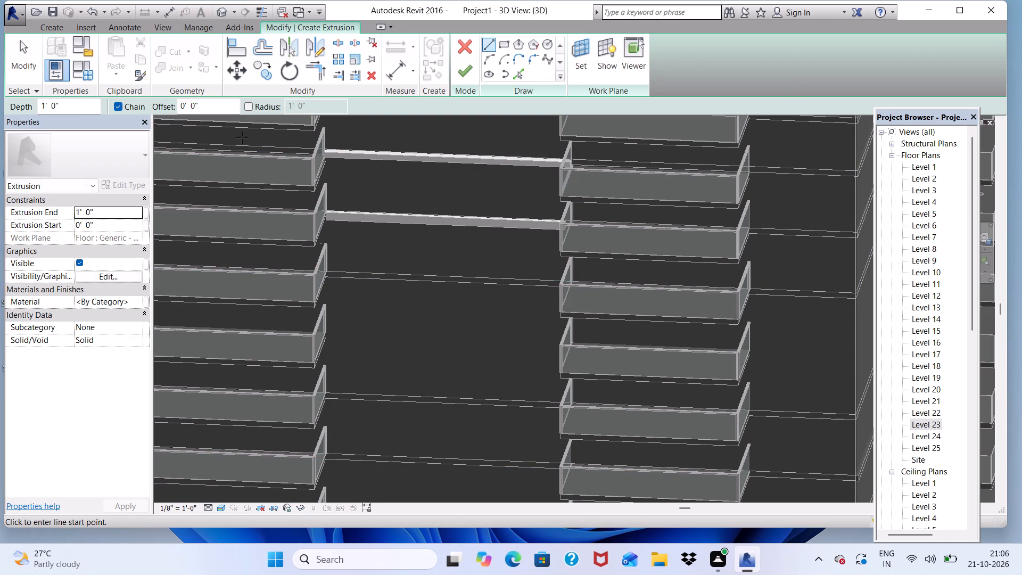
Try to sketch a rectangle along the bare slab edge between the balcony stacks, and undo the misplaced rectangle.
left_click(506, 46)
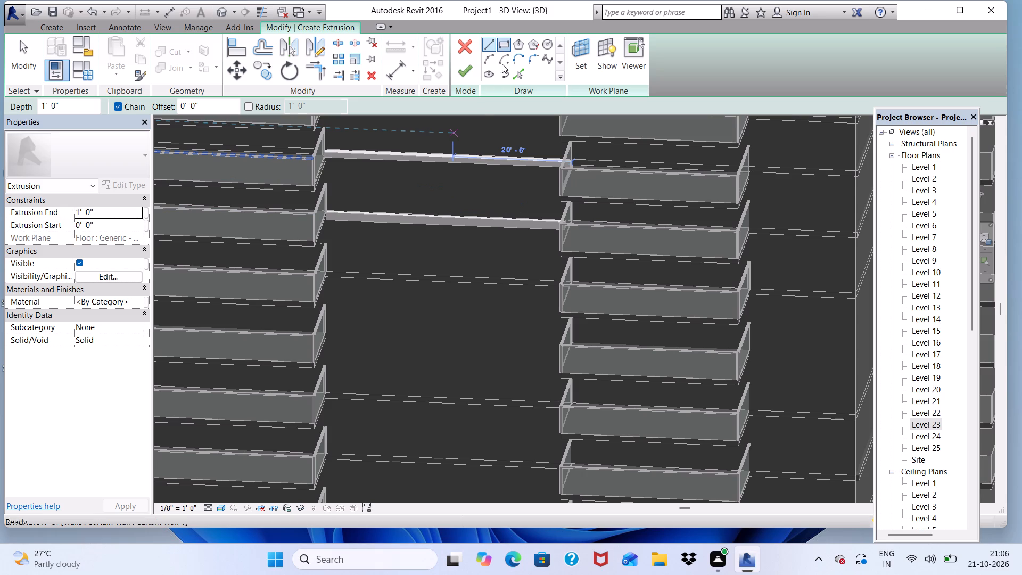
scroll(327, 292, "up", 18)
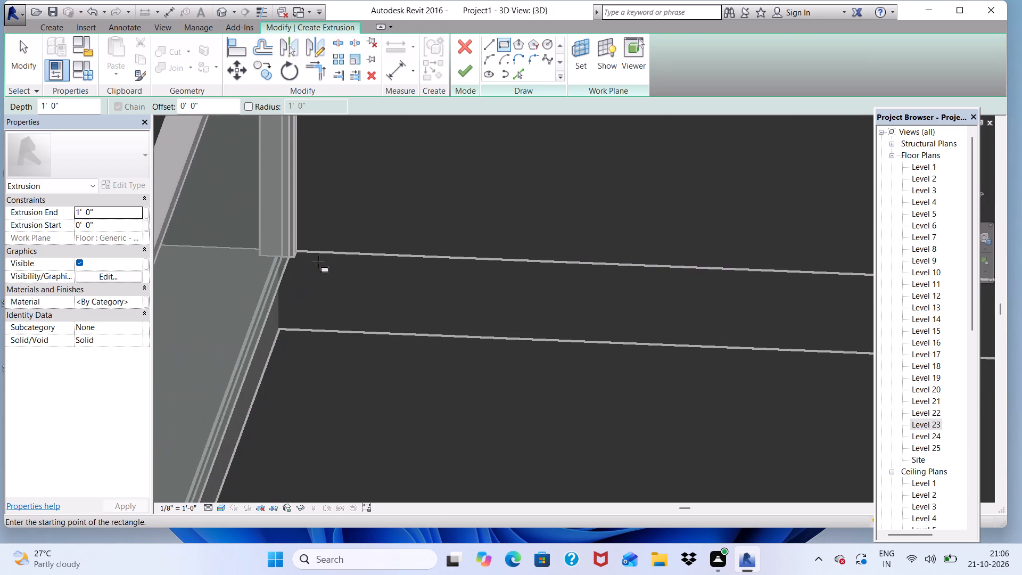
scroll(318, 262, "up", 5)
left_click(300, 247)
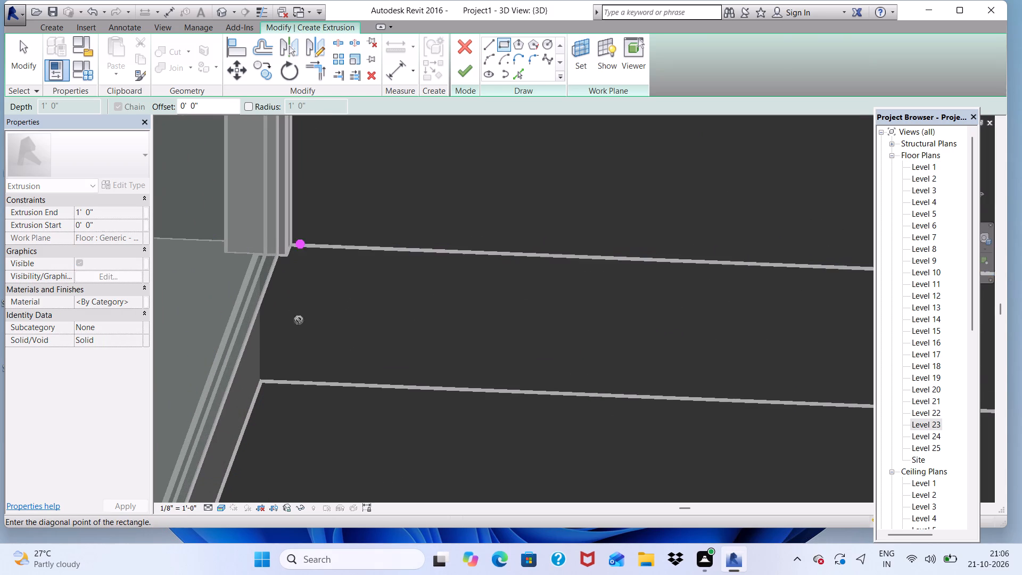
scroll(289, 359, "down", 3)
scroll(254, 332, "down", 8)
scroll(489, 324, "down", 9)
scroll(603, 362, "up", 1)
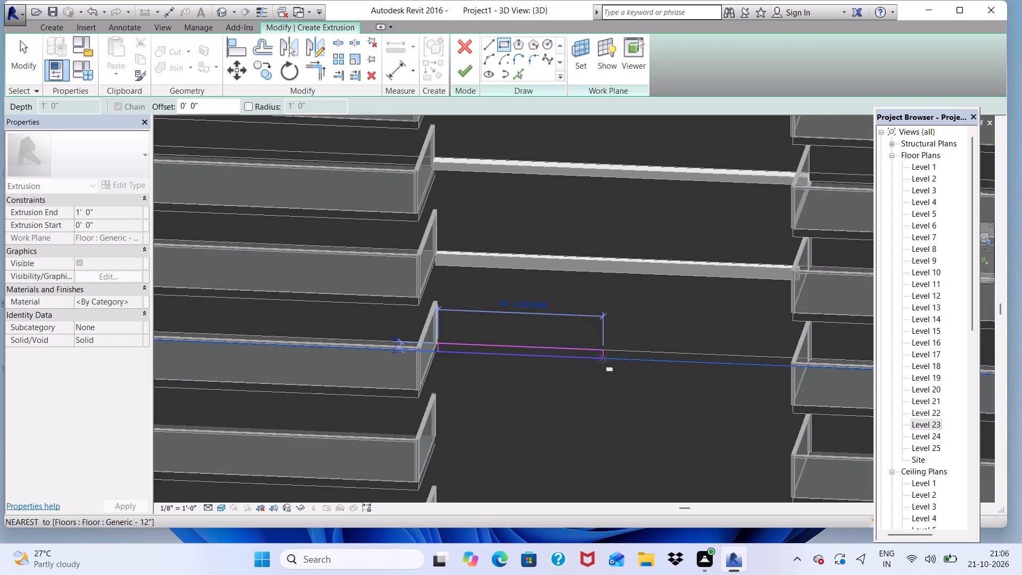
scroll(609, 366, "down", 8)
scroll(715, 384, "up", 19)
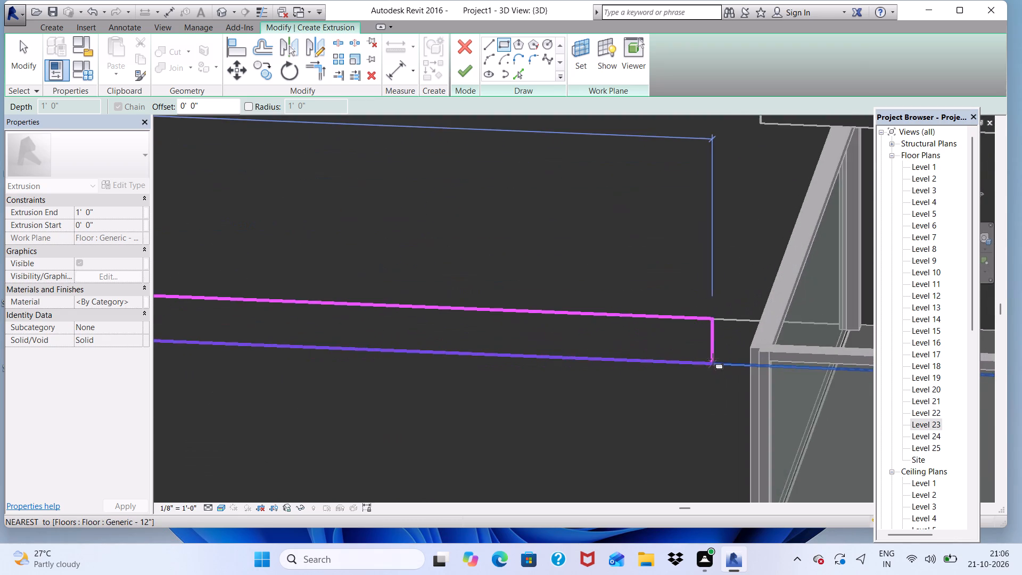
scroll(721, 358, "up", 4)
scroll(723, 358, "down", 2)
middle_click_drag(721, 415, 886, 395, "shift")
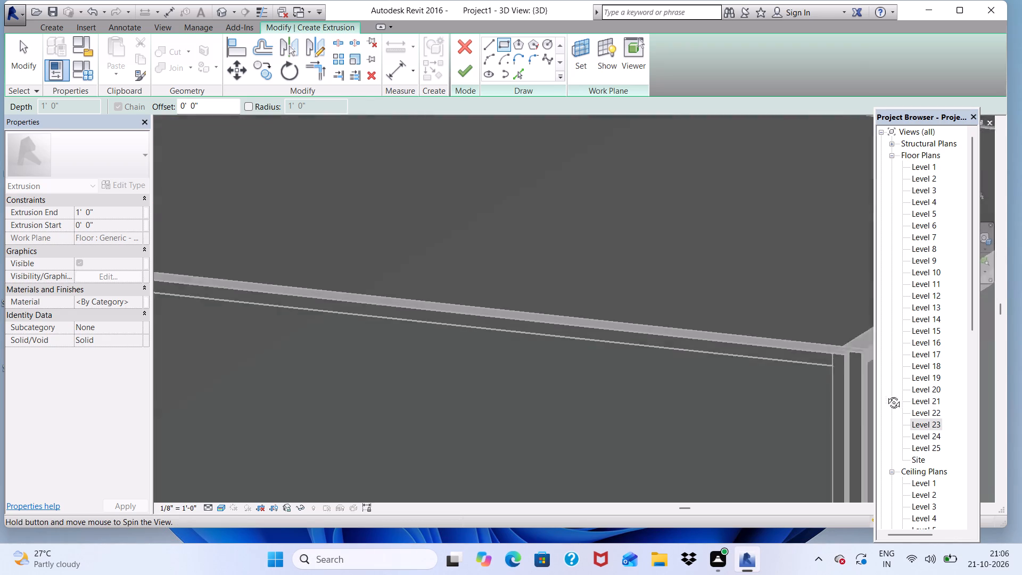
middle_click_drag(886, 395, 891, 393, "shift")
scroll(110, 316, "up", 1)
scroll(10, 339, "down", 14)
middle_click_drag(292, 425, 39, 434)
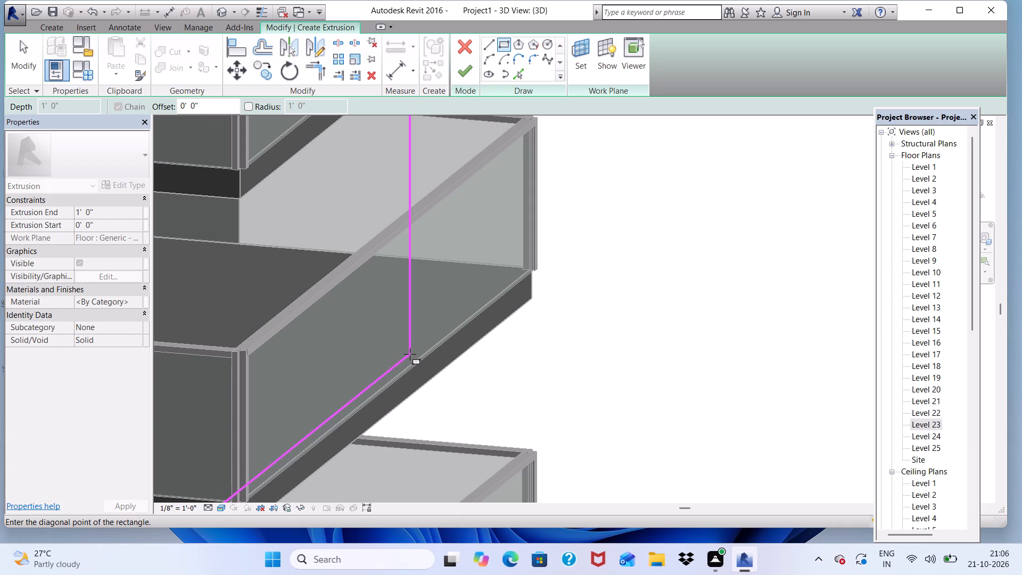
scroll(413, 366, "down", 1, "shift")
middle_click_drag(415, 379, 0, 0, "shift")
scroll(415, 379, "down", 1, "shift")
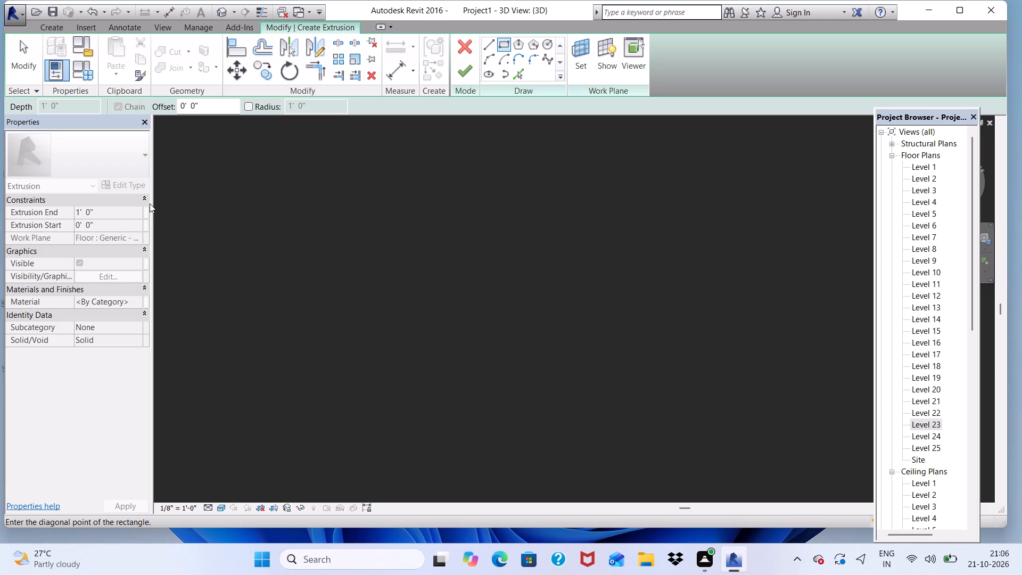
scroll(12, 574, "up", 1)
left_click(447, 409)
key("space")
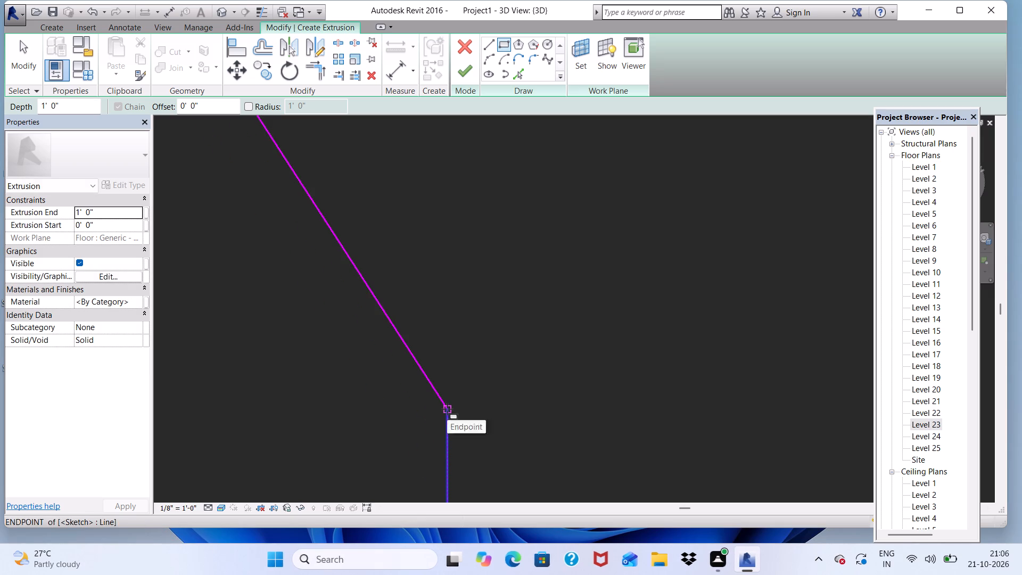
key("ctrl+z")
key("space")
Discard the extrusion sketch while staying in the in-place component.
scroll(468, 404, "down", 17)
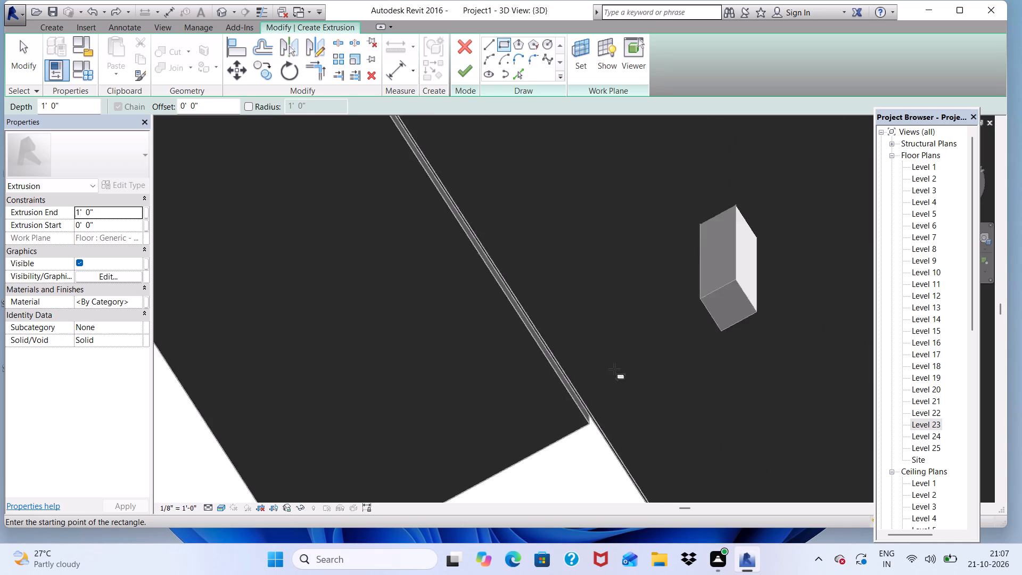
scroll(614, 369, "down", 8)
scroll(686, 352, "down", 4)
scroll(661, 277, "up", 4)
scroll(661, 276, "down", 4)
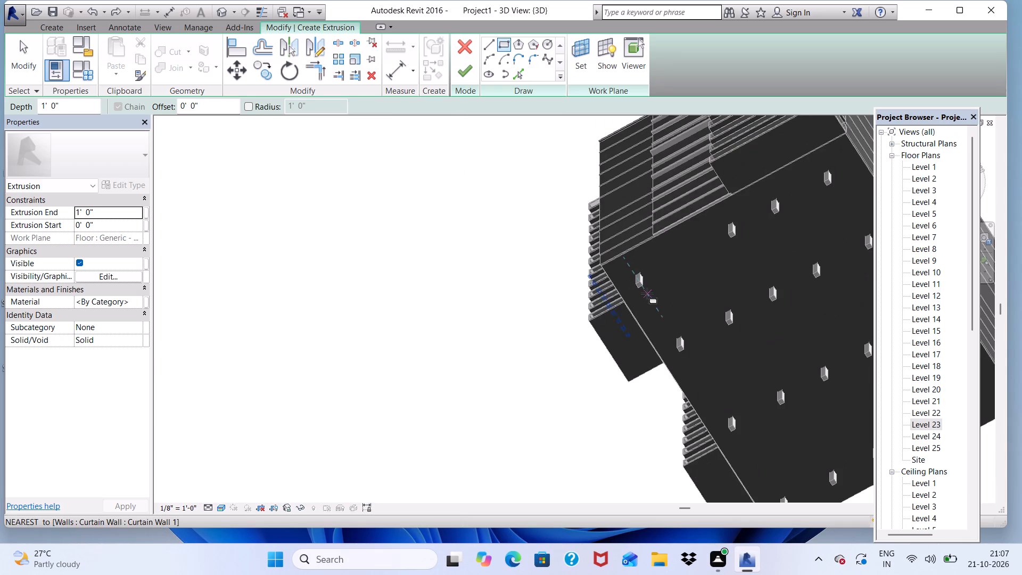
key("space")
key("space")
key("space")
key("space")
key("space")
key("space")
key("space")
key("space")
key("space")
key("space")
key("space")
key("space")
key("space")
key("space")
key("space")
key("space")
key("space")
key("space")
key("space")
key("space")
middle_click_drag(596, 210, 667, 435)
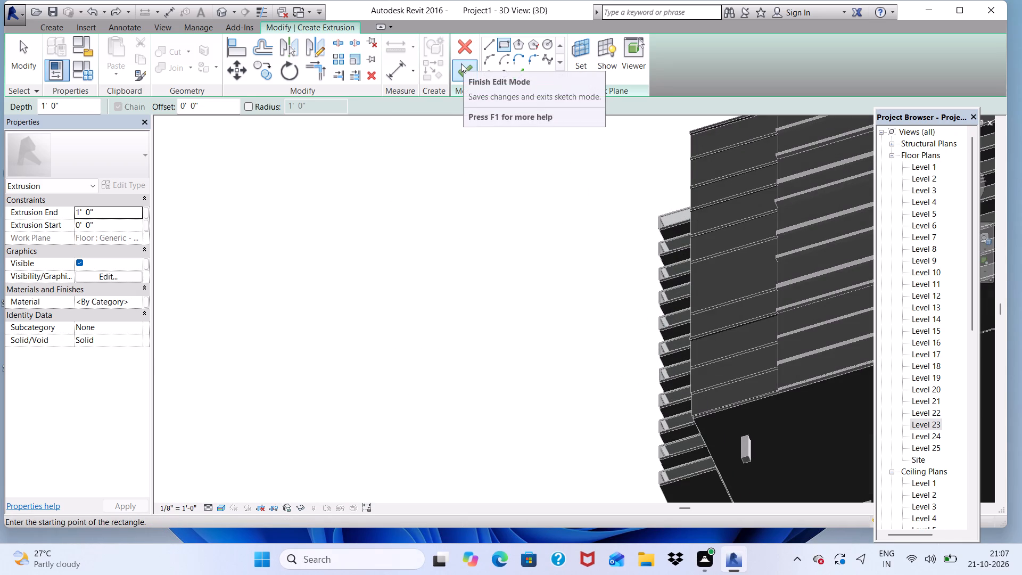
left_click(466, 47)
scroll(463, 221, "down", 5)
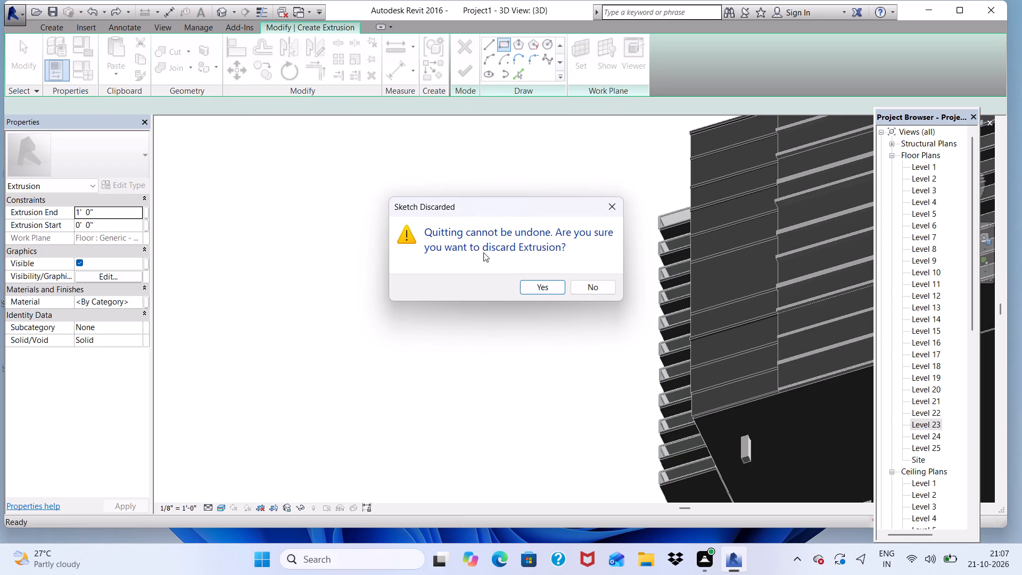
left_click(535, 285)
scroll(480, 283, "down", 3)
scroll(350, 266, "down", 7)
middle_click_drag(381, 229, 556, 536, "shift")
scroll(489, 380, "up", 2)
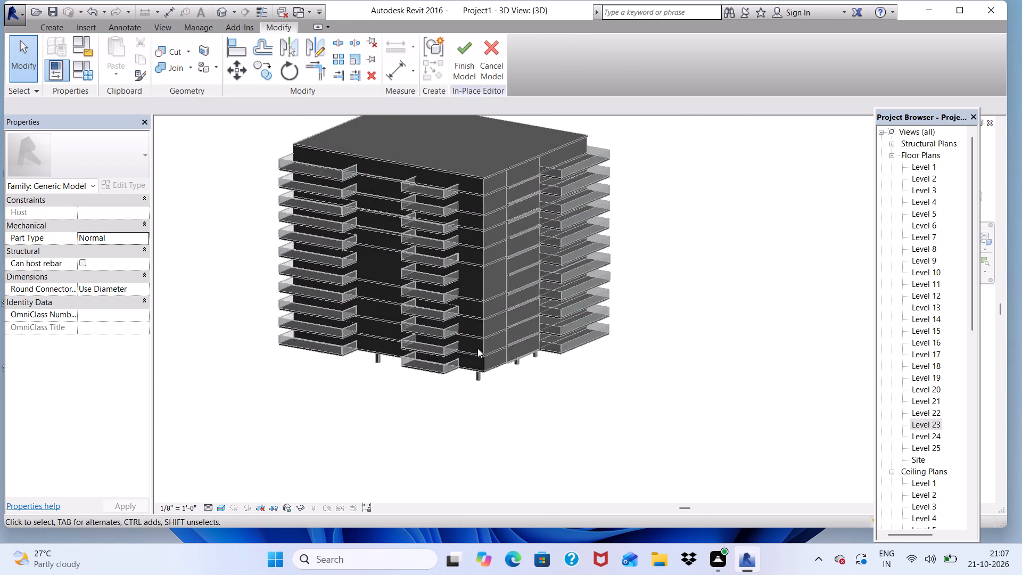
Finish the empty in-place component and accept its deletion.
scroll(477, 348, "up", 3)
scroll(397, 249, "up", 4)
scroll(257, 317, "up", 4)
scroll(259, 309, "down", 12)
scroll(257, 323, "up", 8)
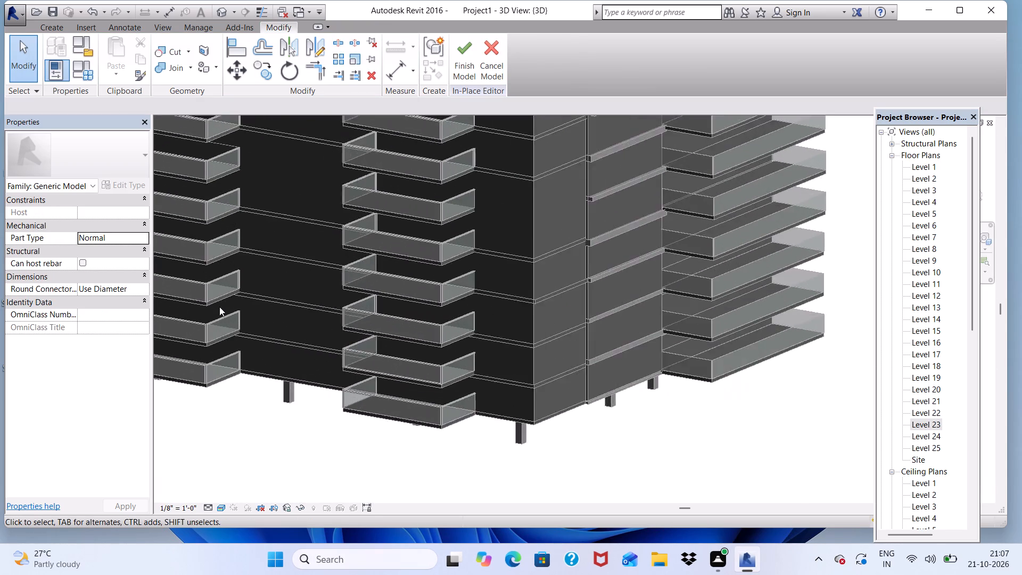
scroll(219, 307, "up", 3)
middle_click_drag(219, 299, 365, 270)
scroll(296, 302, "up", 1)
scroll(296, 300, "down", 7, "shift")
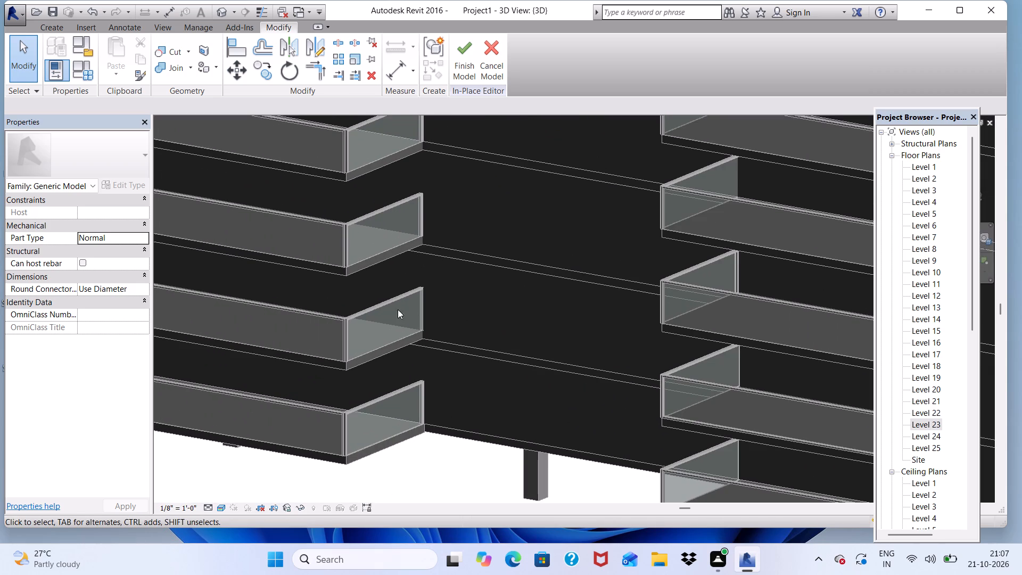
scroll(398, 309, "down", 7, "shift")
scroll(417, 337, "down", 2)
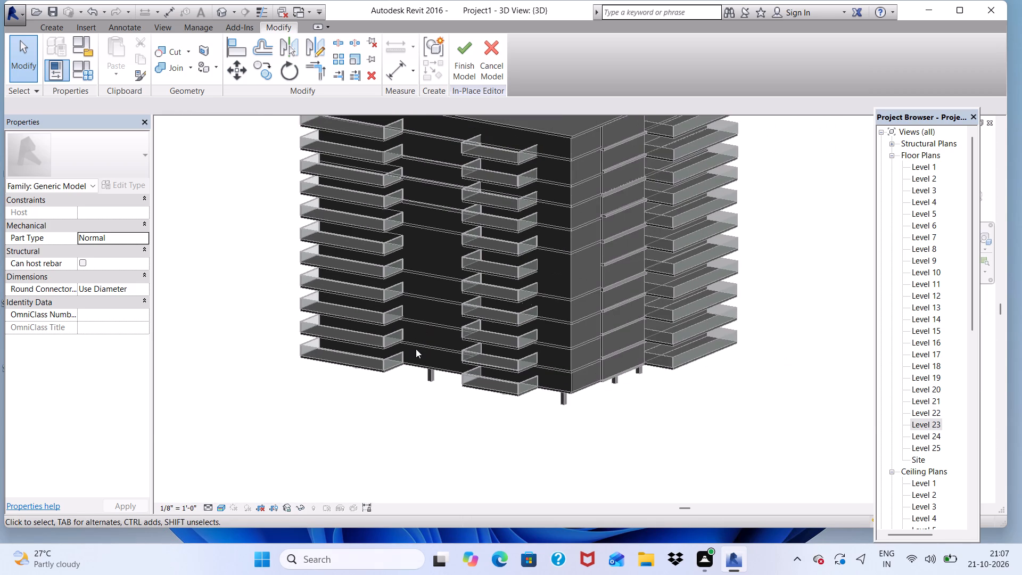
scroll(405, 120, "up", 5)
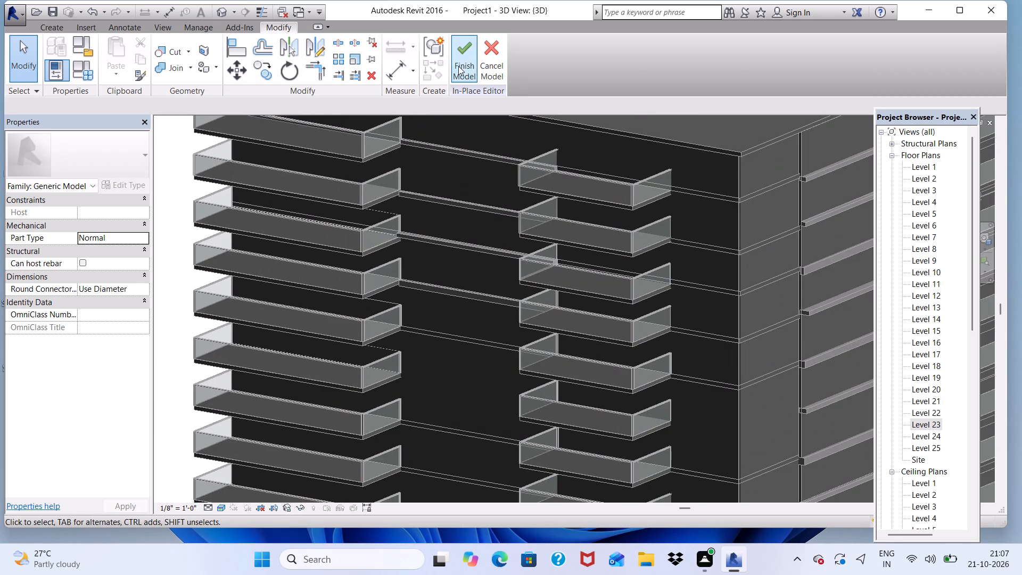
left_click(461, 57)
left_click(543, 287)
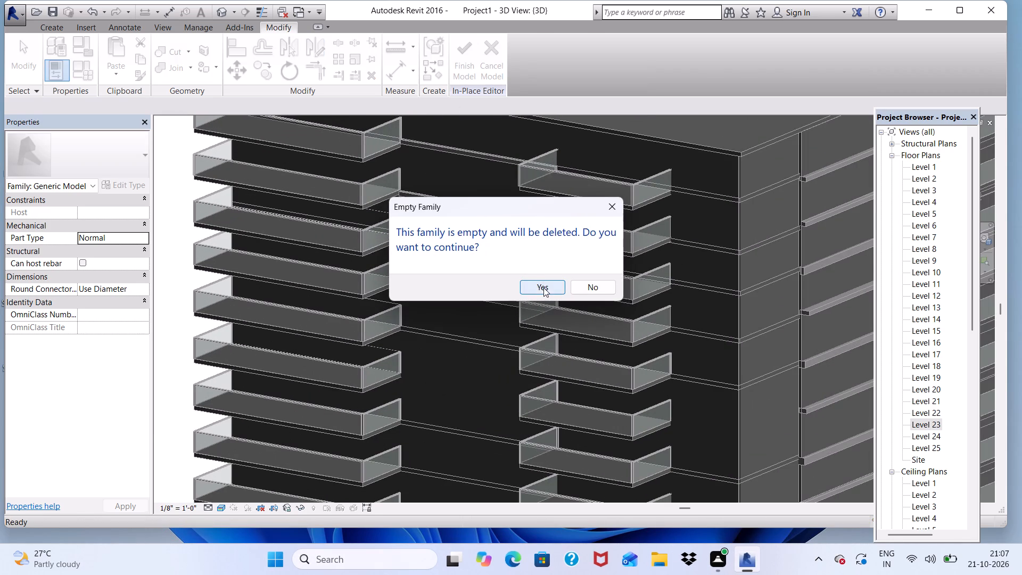
Stretch the end of the lowest existing band along the slab edge toward the adjacent balcony to close the gap.
scroll(466, 241, "down", 5)
scroll(415, 321, "up", 1, "shift")
middle_click_drag(415, 321, 448, 321, "shift")
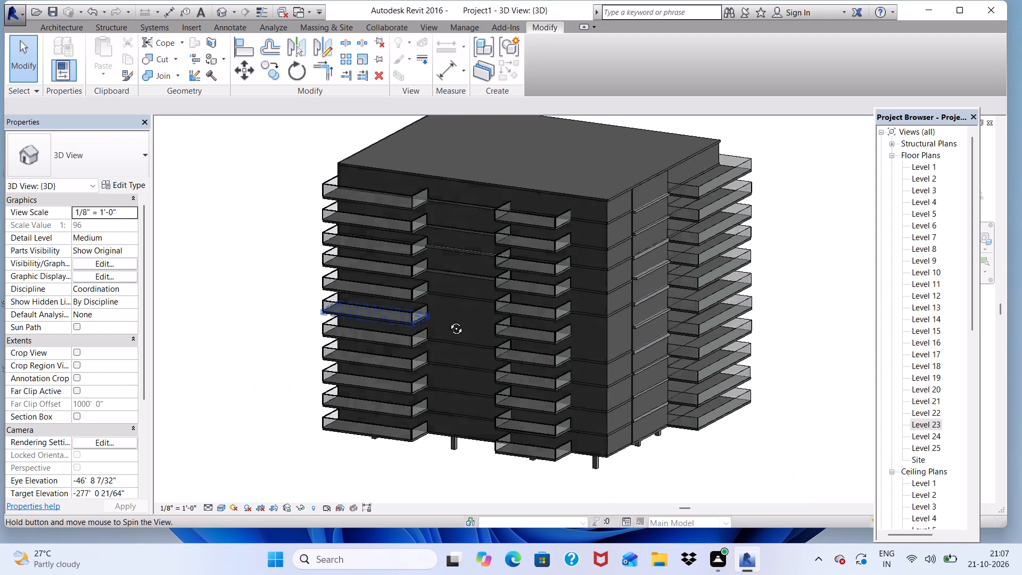
middle_click_drag(448, 321, 539, 248, "shift")
scroll(523, 241, "up", 4, "shift")
scroll(467, 289, "up", 5)
scroll(455, 286, "down", 1)
middle_click_drag(452, 289, 388, 290, "shift")
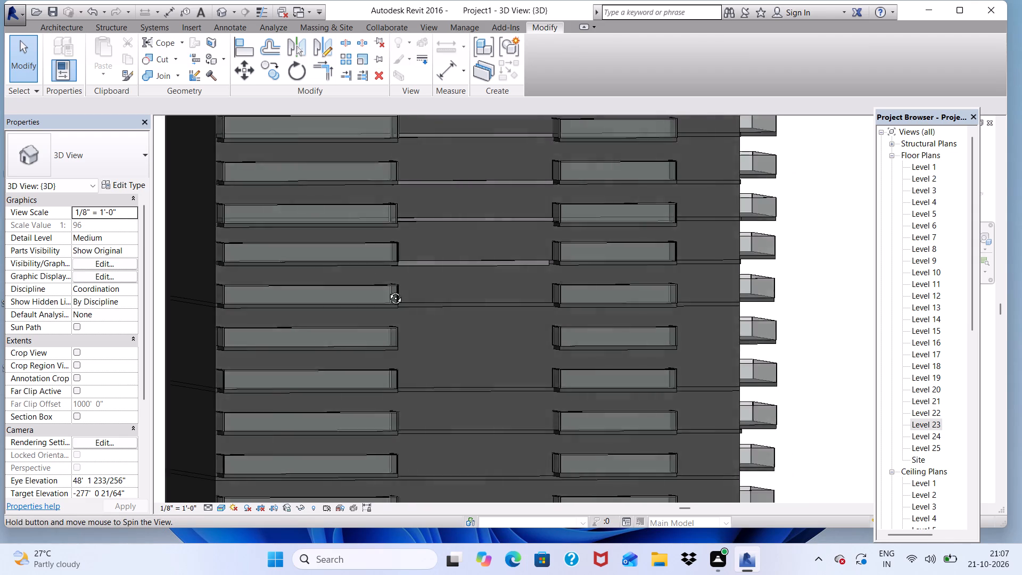
middle_click_drag(388, 290, 417, 346, "shift")
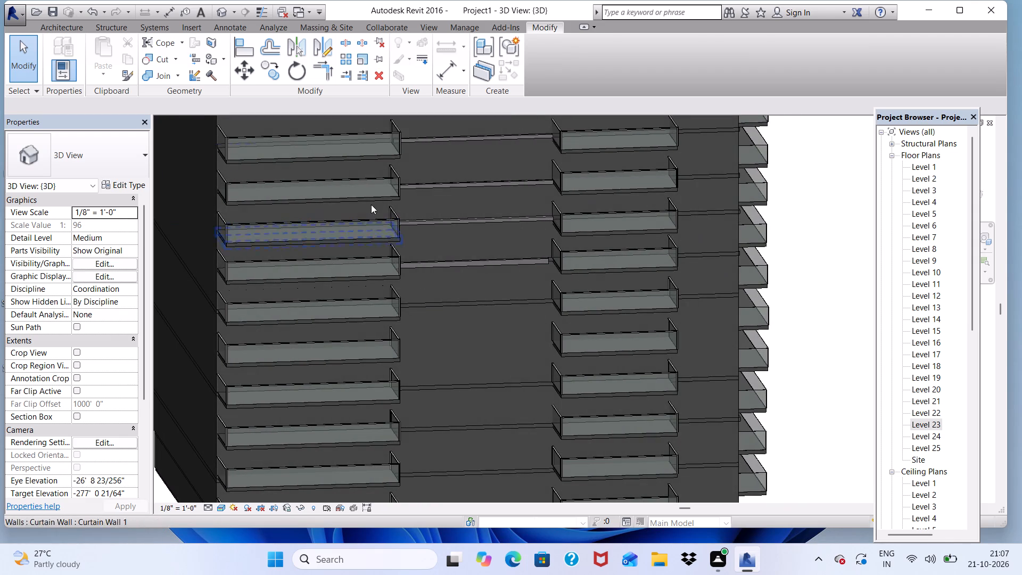
scroll(487, 261, "up", 12)
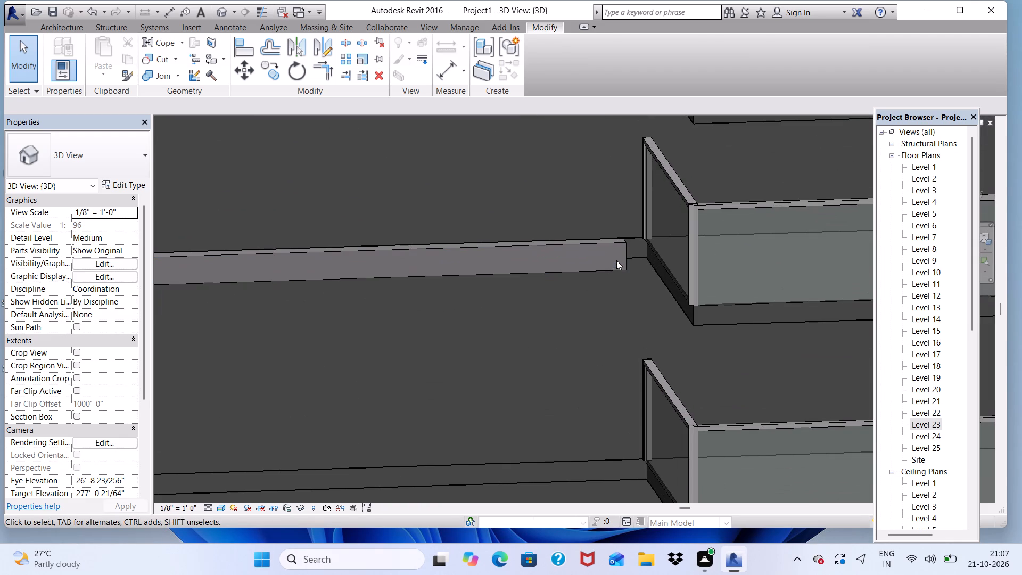
left_click(623, 258)
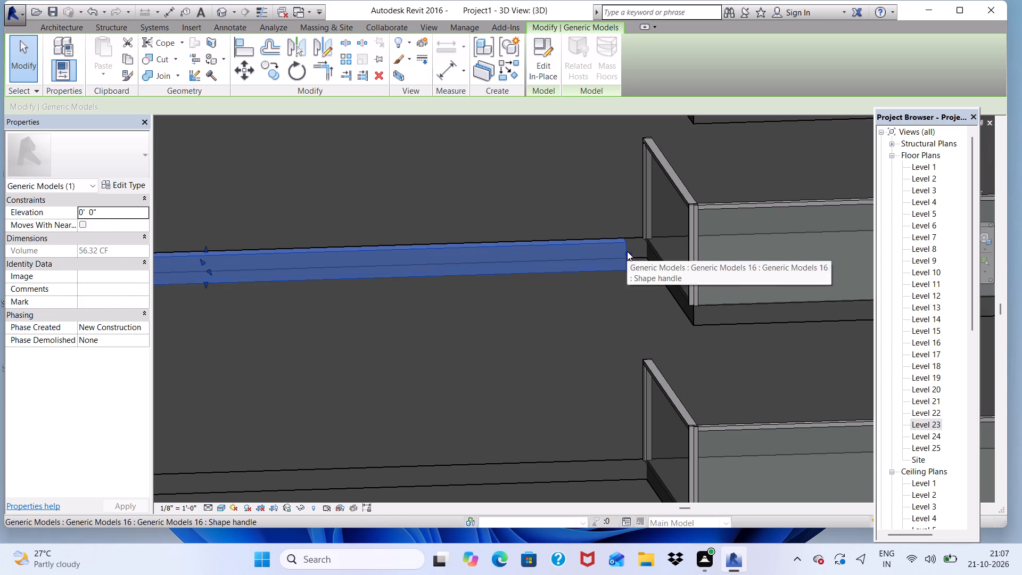
left_click_drag(627, 251, 641, 251)
scroll(545, 214, "down", 5)
scroll(441, 231, "down", 5)
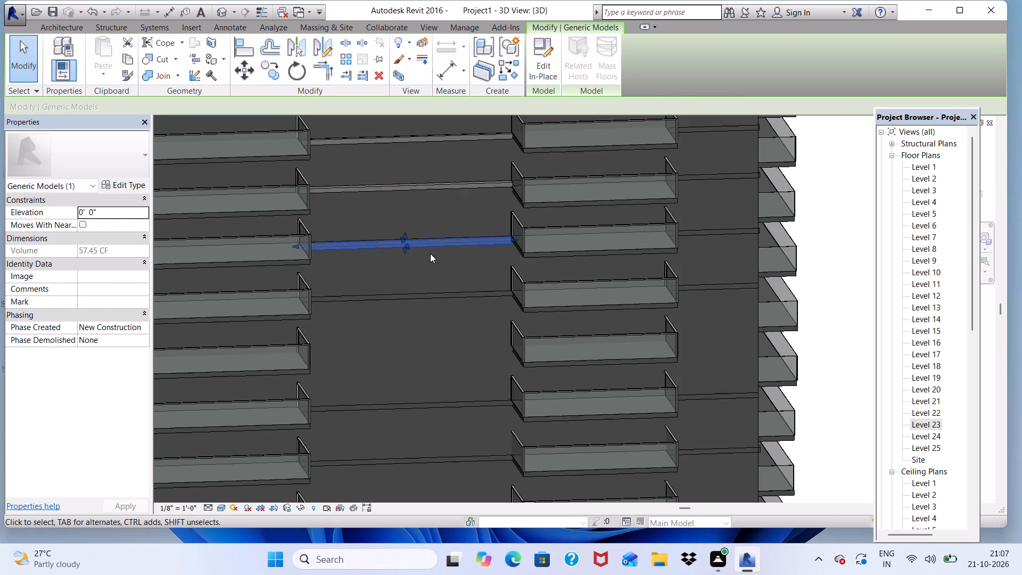
left_click(820, 318)
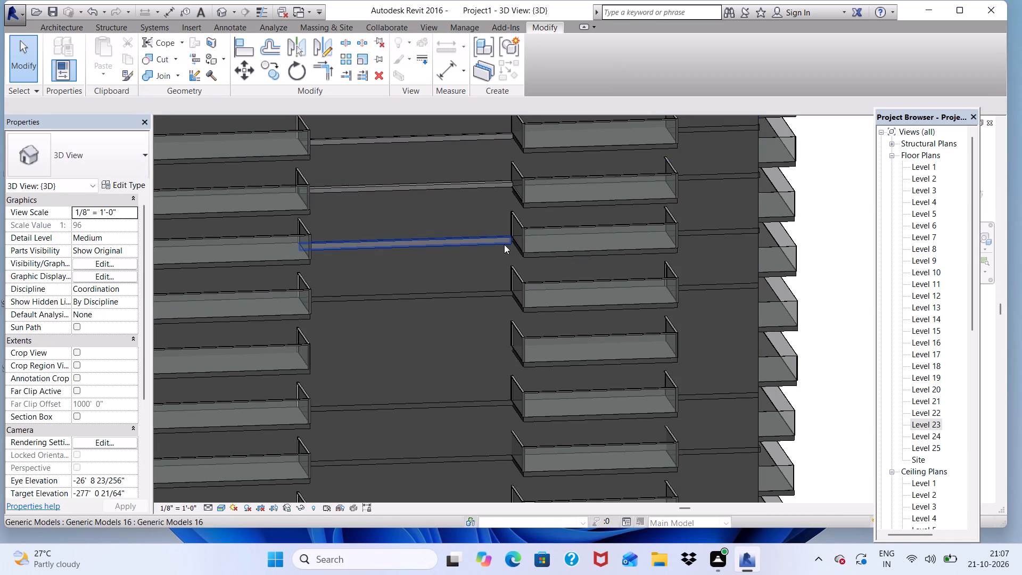
Start a new in-place component in the Generic Models category, accepting the default name.
scroll(500, 243, "down", 5)
left_click(51, 28)
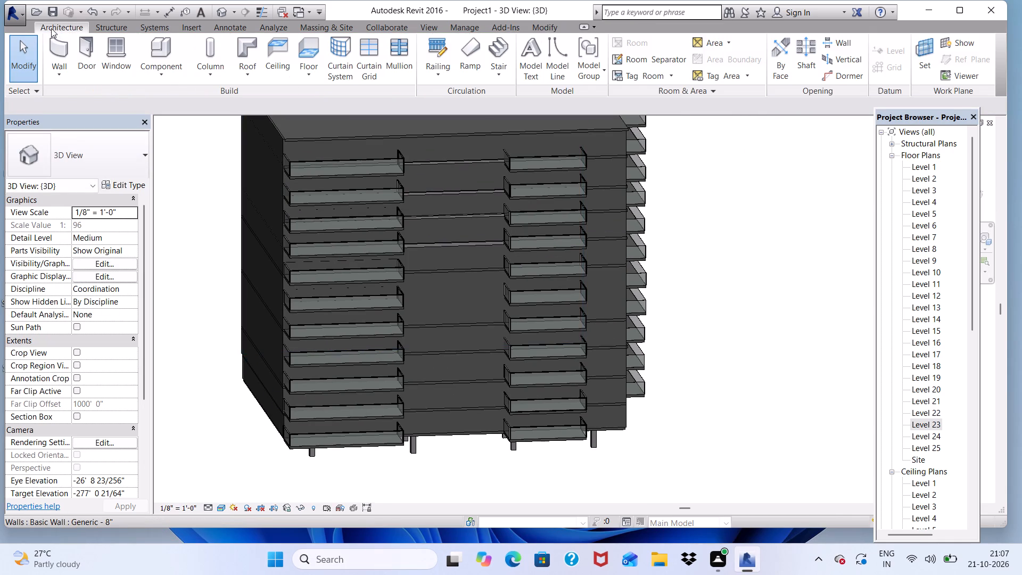
left_click(154, 72)
left_click(159, 121)
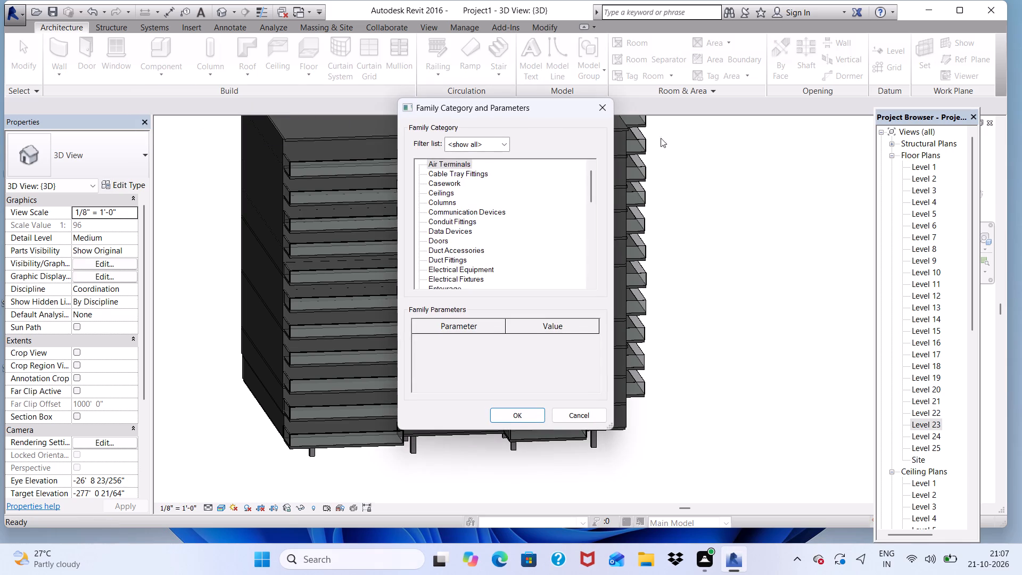
scroll(530, 188, "down", 7)
scroll(455, 223, "down", 3)
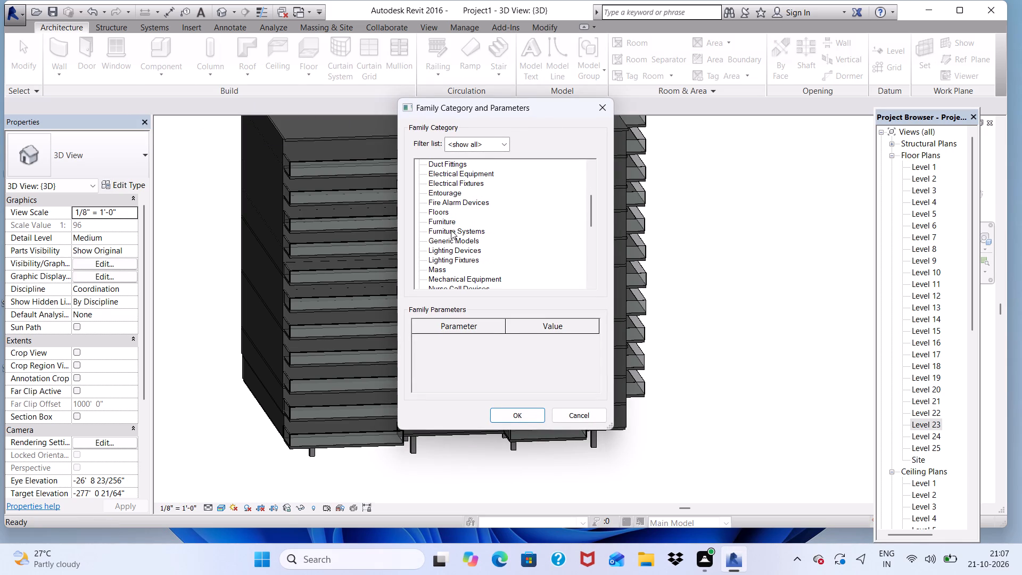
left_click(450, 236)
left_click(519, 424)
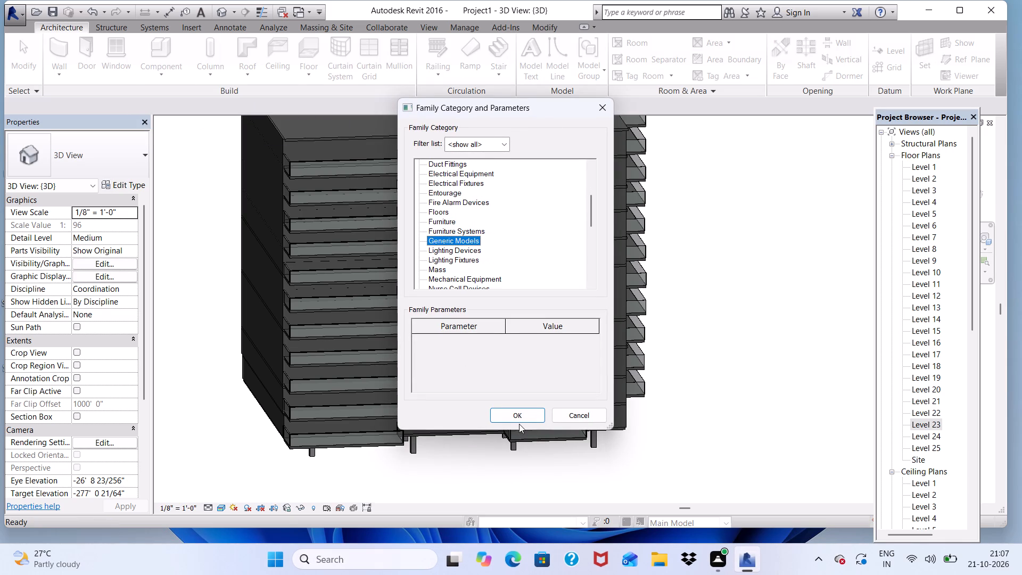
left_click(519, 417)
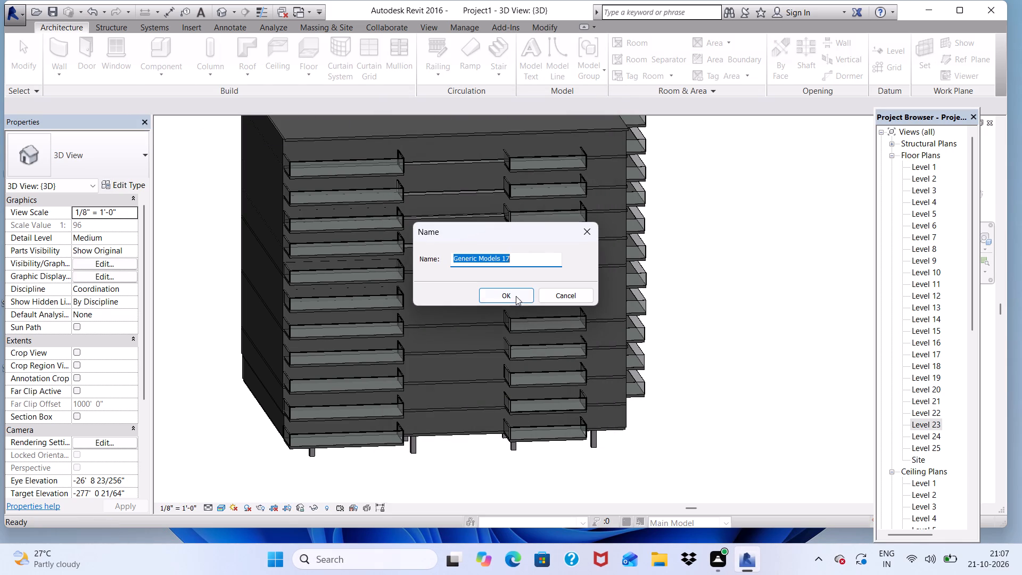
left_click(516, 296)
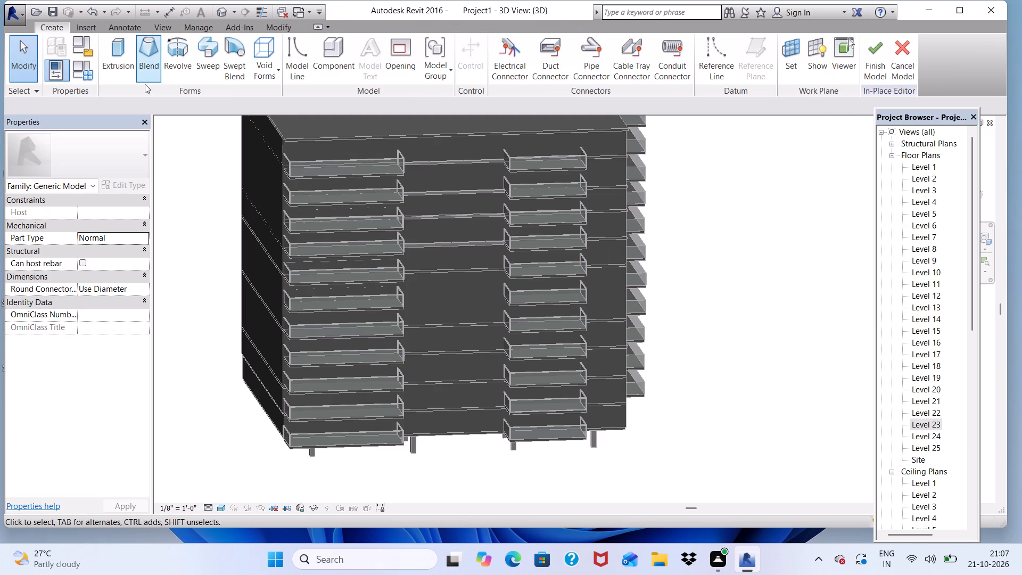
Start an extrusion and pick the edge face of the bare floor slab just below the lowest band as its work plane.
left_click(111, 48)
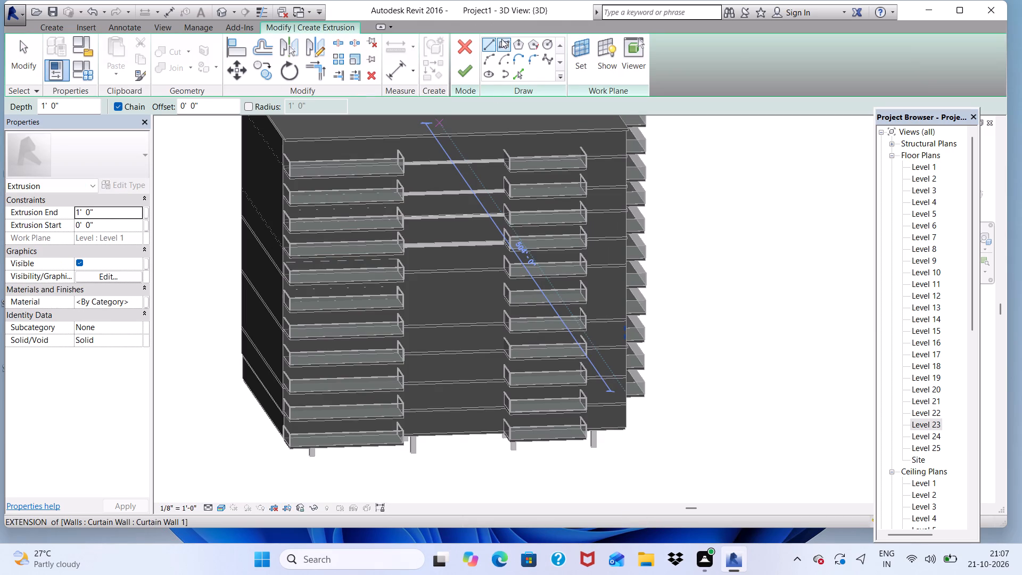
scroll(430, 276, "up", 3)
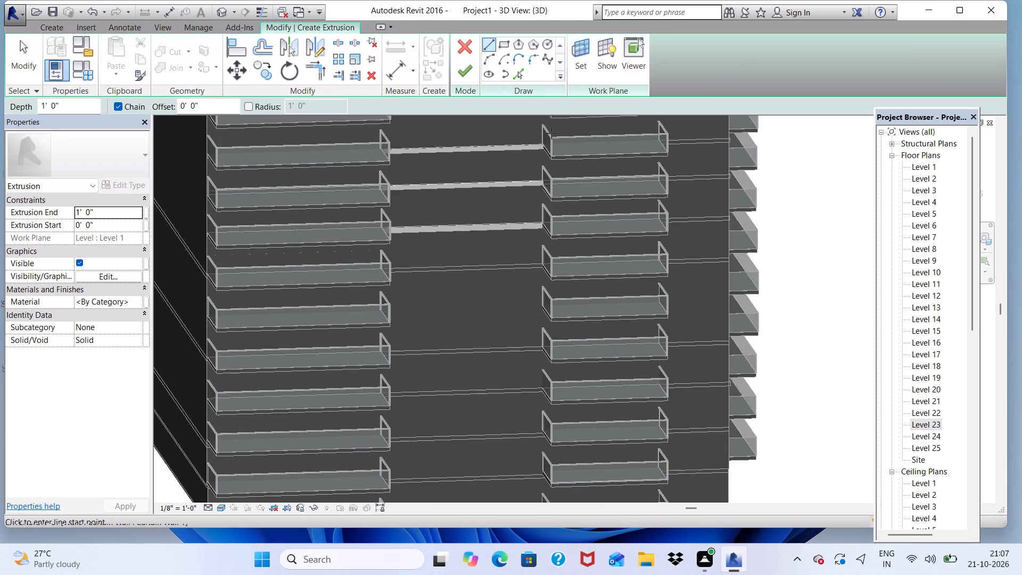
scroll(589, 34, "up", 5)
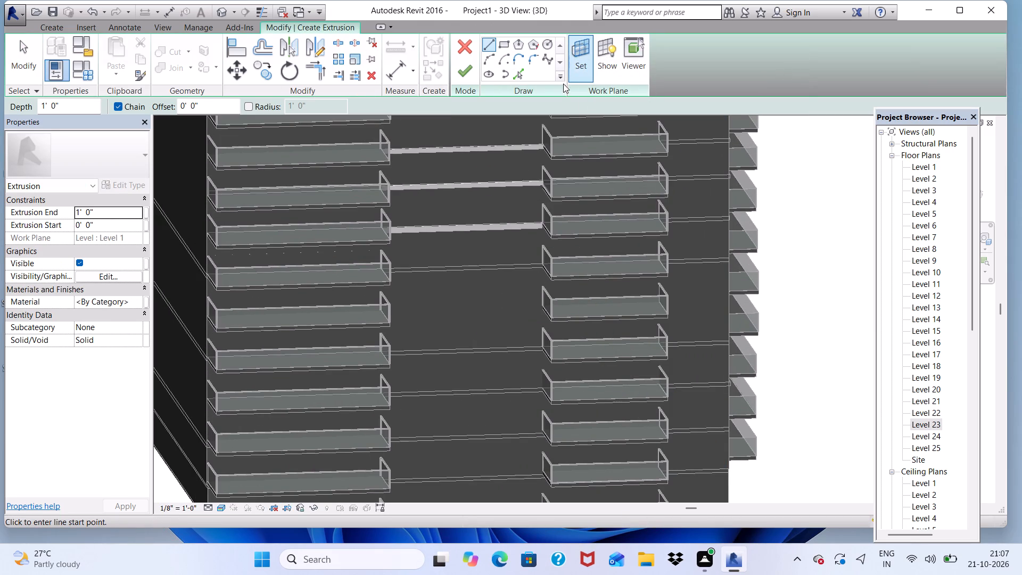
scroll(405, 274, "up", 2)
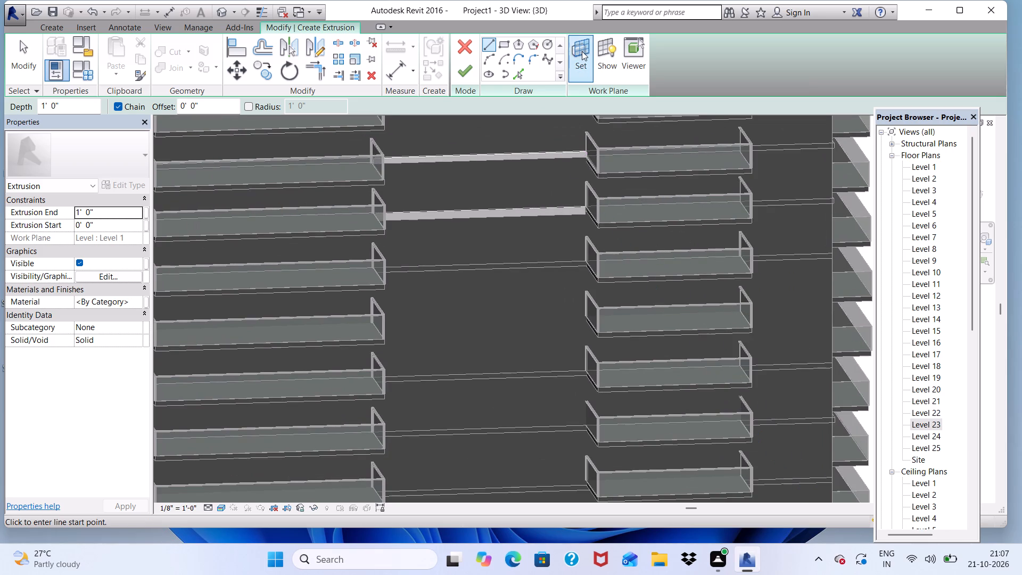
left_click(582, 51)
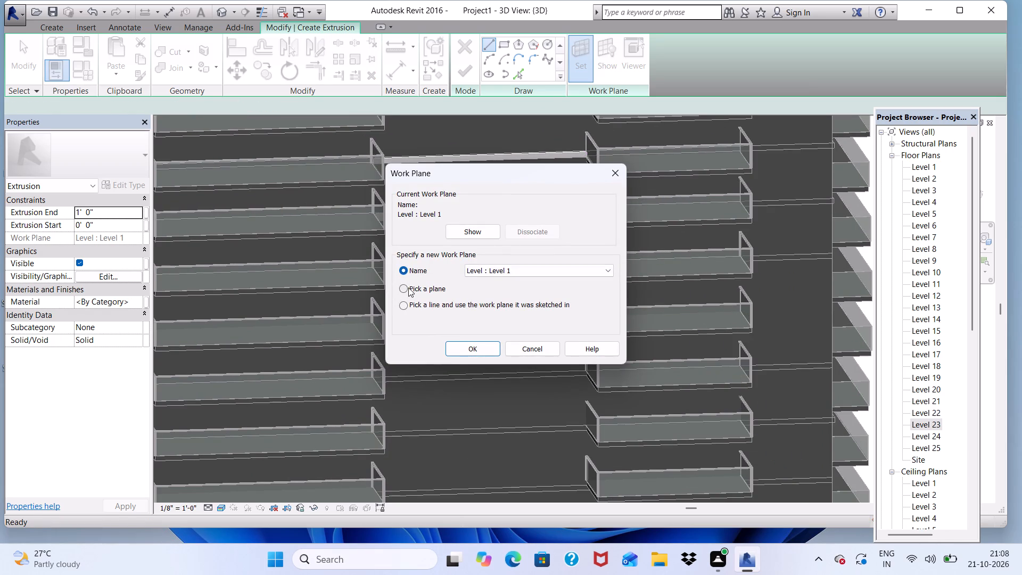
left_click(408, 287)
left_click(469, 346)
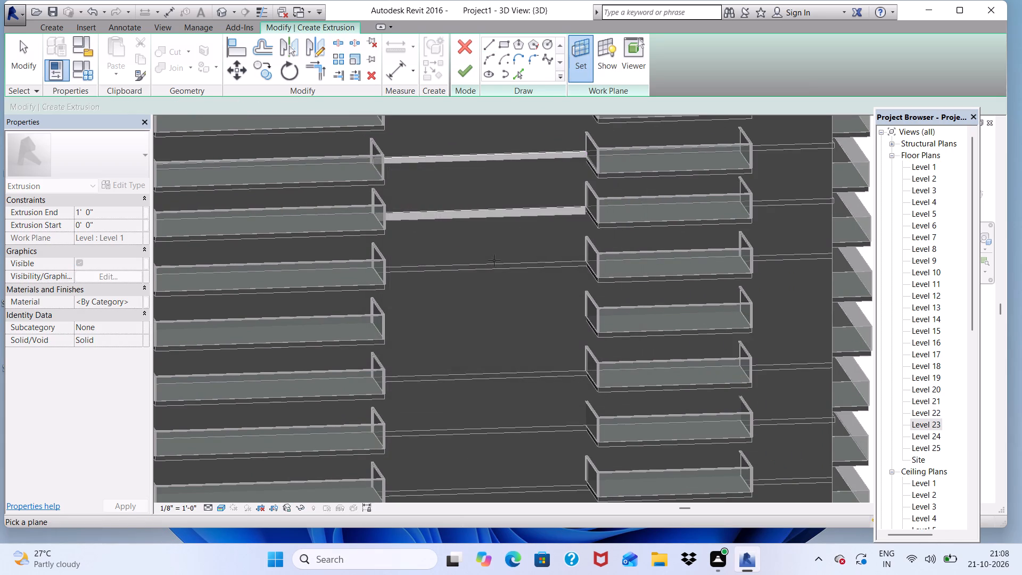
left_click(406, 271)
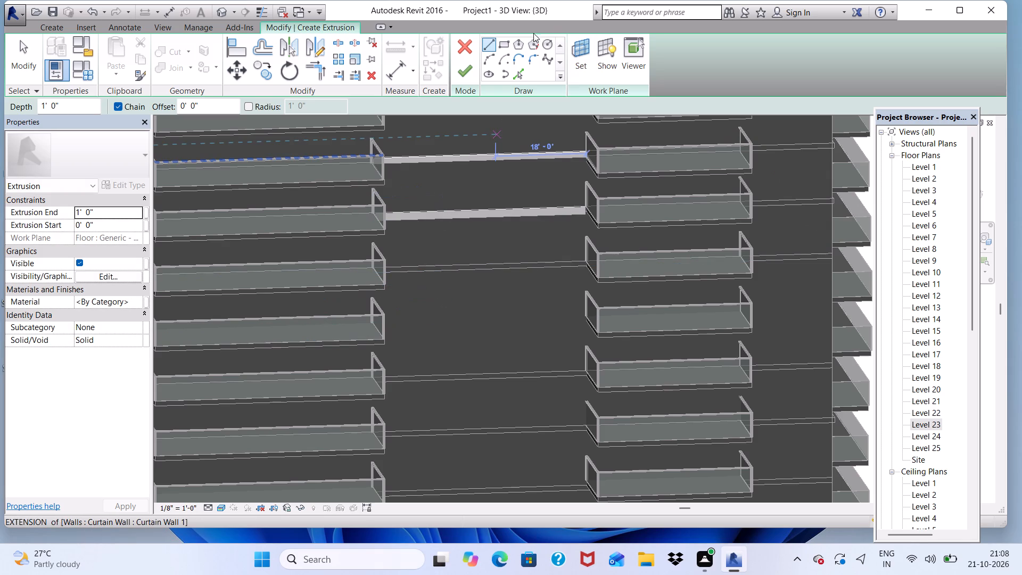
Sketch a rectangle over the bare slab edge, spanning from one balcony stack to the other and matching the slab's thickness.
left_click(502, 41)
middle_click_drag(435, 268, 343, 257)
middle_click_drag(342, 257, 316, 200, "shift")
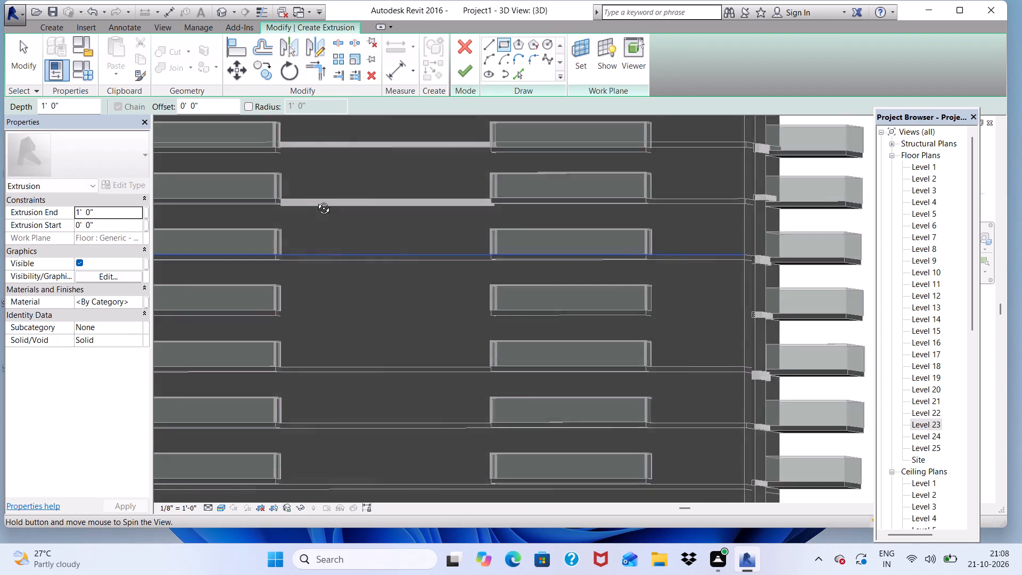
middle_click_drag(316, 200, 301, 213, "shift")
scroll(301, 213, "up", 1)
scroll(268, 250, "up", 17)
scroll(296, 259, "down", 1)
scroll(299, 258, "up", 8)
left_click(303, 243)
scroll(304, 416, "down", 3)
scroll(383, 299, "down", 16)
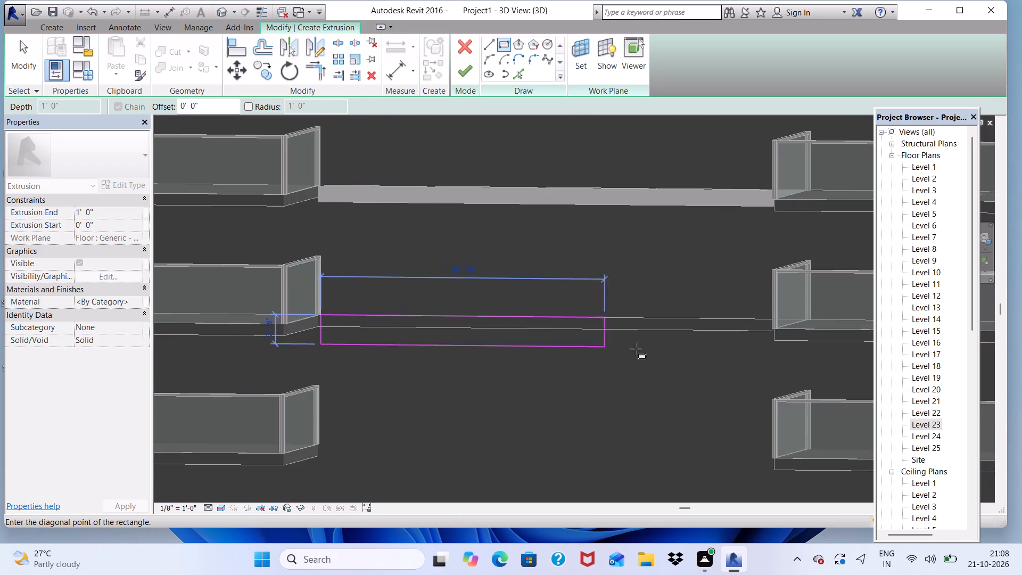
scroll(686, 354, "up", 4)
middle_click_drag(579, 330, 721, 331)
scroll(716, 324, "up", 1)
scroll(520, 326, "down", 8)
scroll(584, 314, "up", 5)
middle_click_drag(585, 313, 731, 337, "shift")
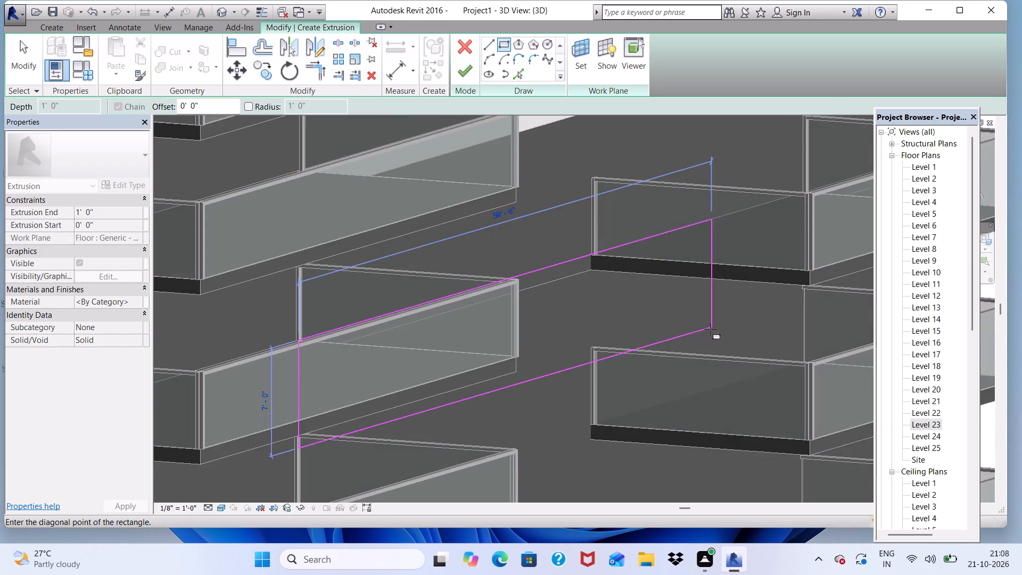
scroll(679, 310, "up", 3)
scroll(595, 250, "up", 5)
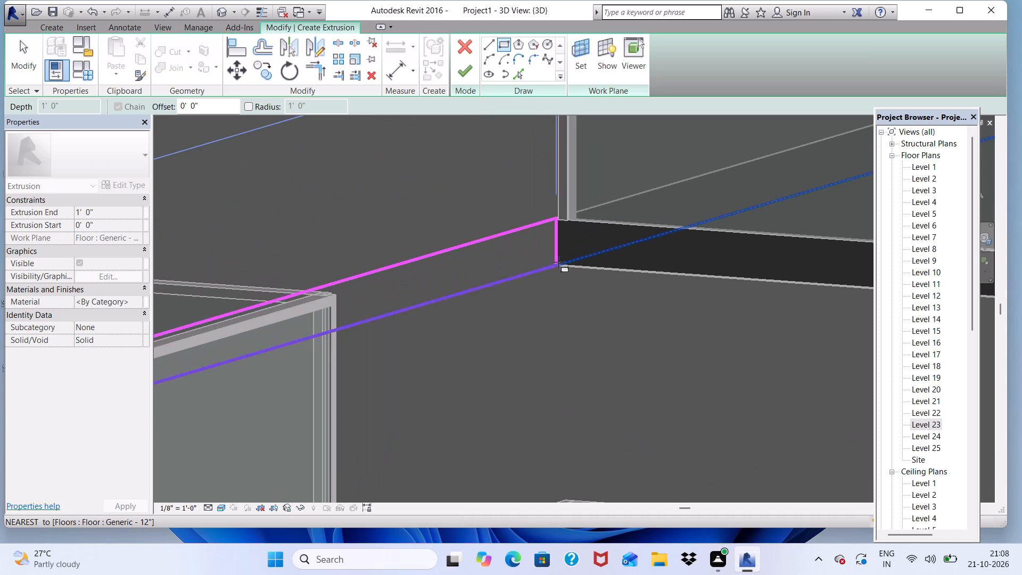
left_click(559, 262)
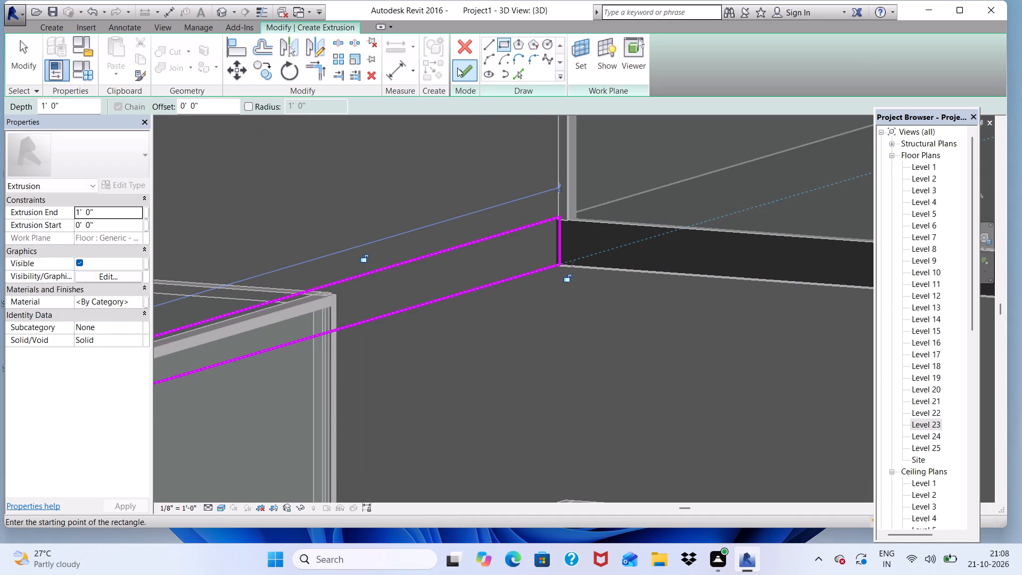
Finish the extrusion at 1' 0" depth and complete the in-place component.
left_click(458, 68)
scroll(316, 345, "down", 3)
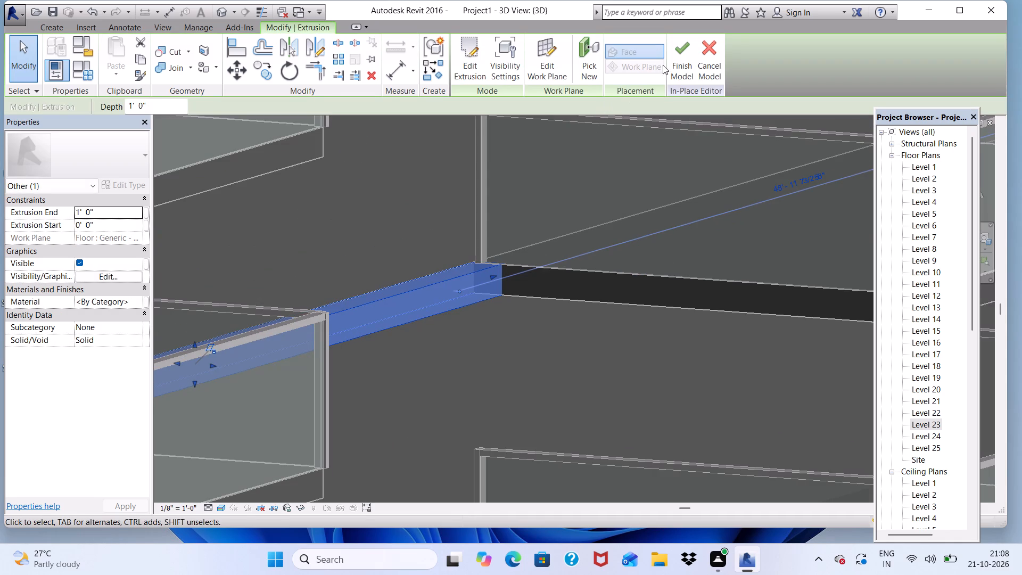
left_click(681, 44)
Start a new in-place component in the Generic Models category, accepting the default name.
scroll(399, 180, "down", 9)
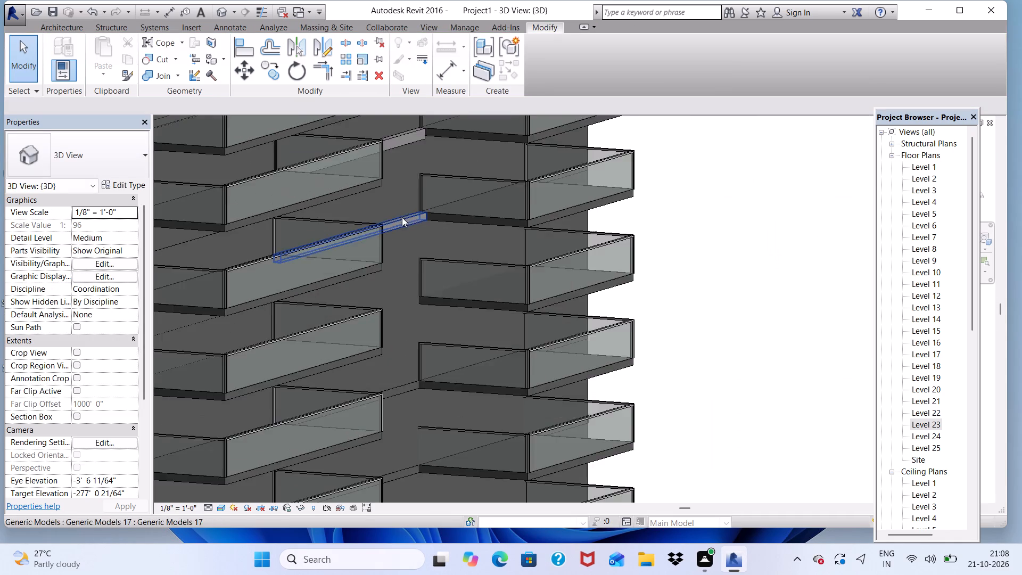
scroll(402, 217, "down", 5)
middle_click_drag(391, 324, 237, 328, "shift")
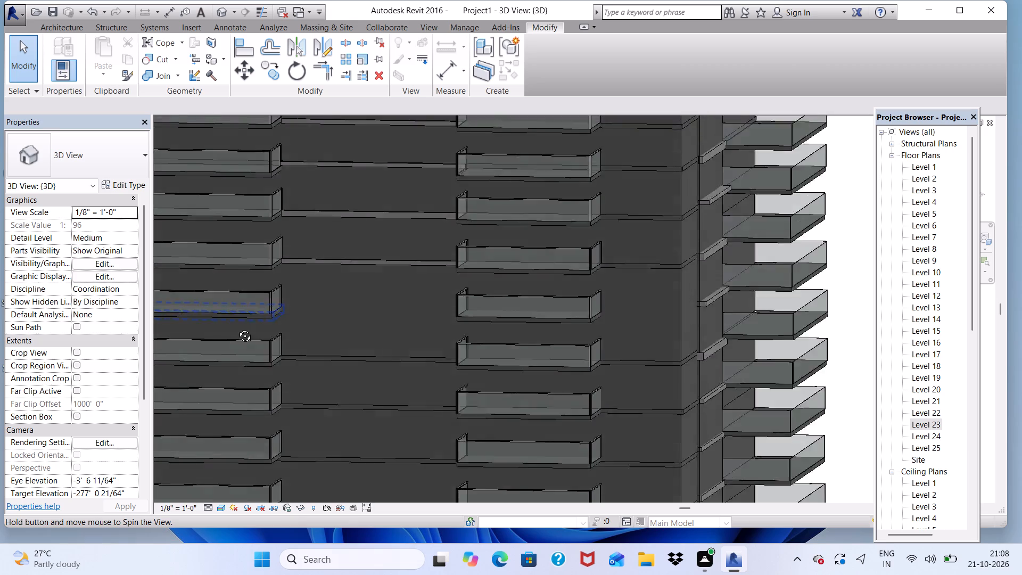
middle_click_drag(237, 328, 238, 359, "shift")
scroll(324, 290, "up", 4)
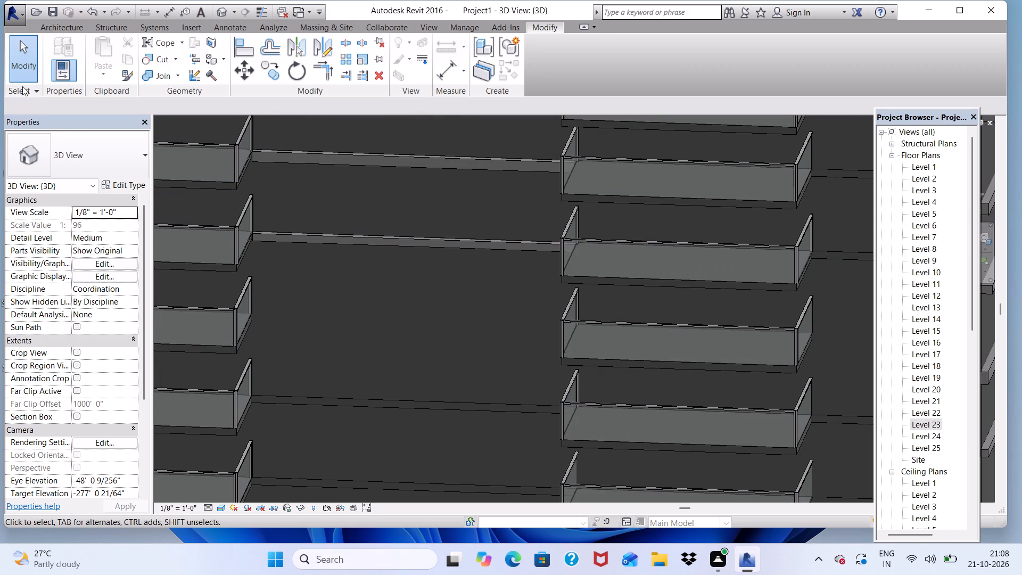
left_click(50, 27)
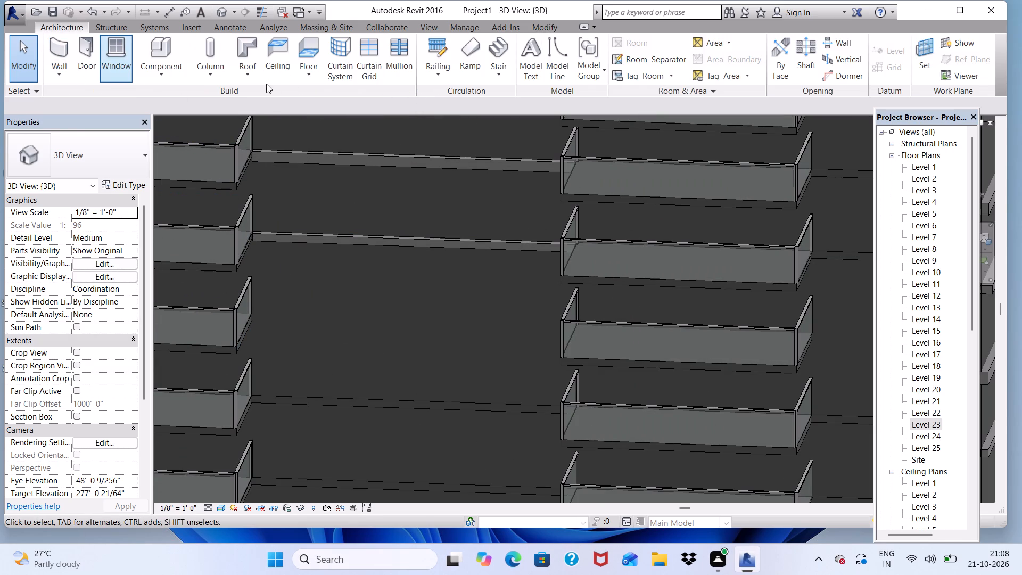
left_click(161, 73)
left_click(162, 121)
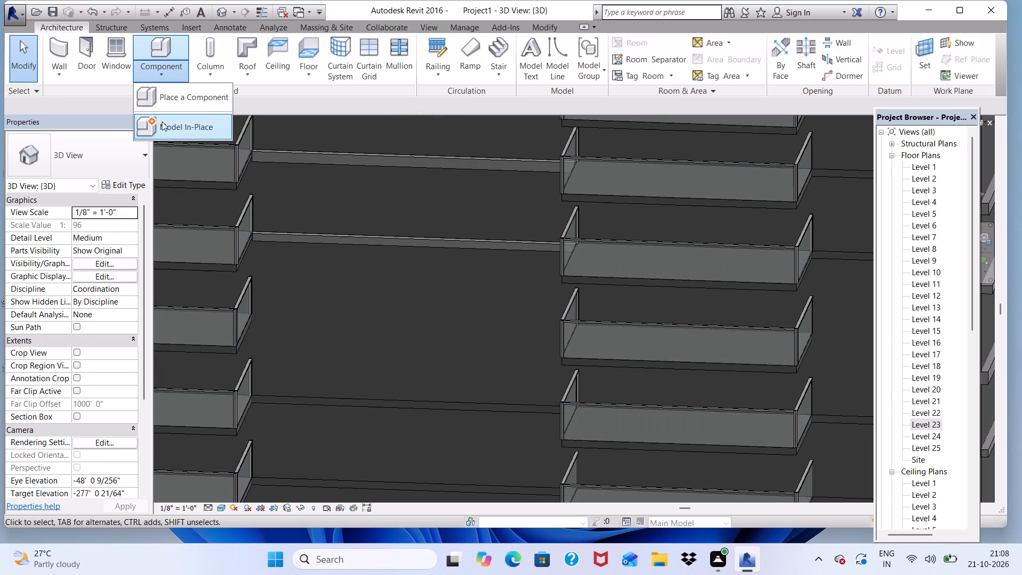
scroll(499, 235, "down", 6)
scroll(451, 243, "down", 3)
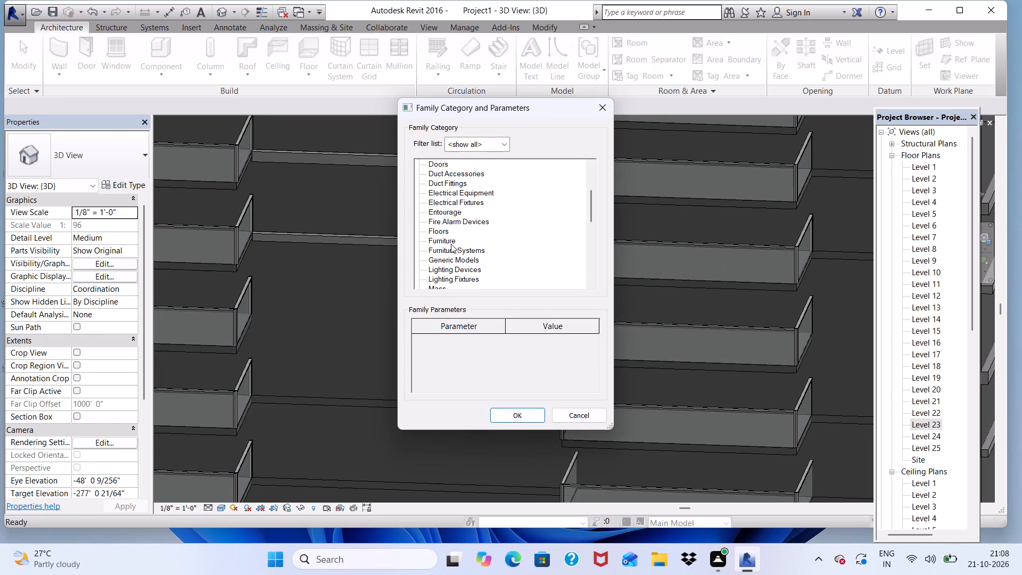
left_click(441, 249)
left_click(525, 412)
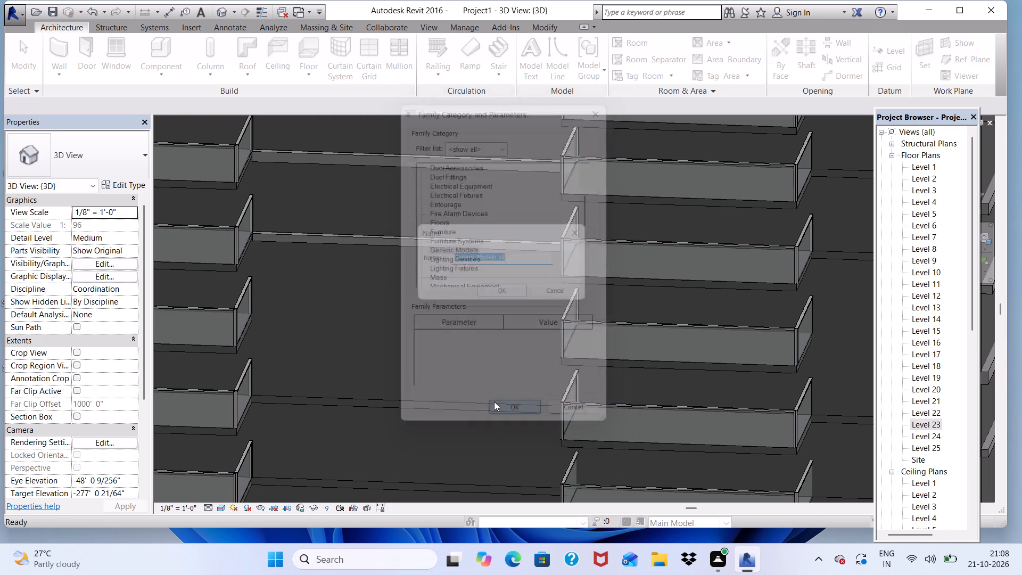
left_click(498, 298)
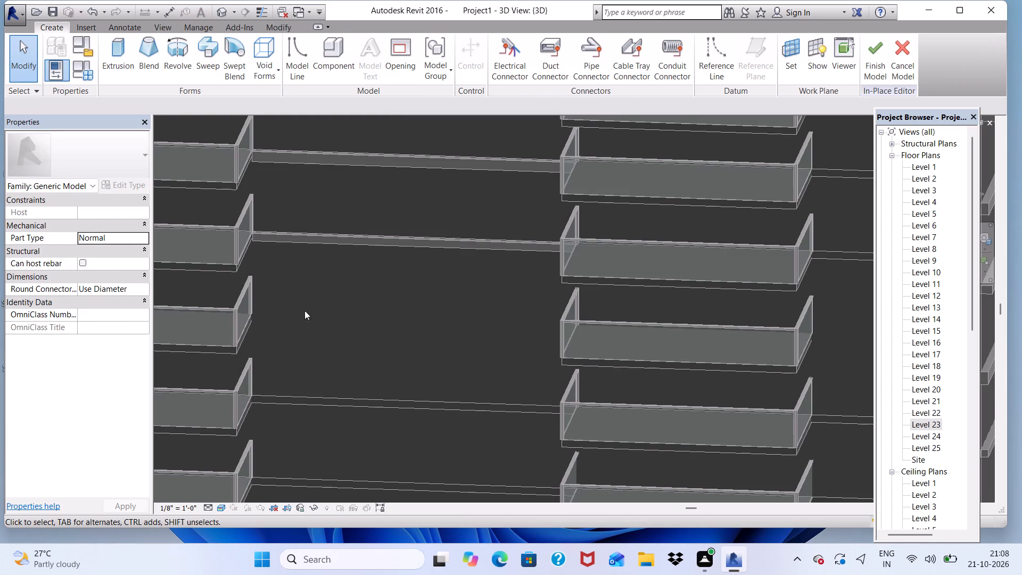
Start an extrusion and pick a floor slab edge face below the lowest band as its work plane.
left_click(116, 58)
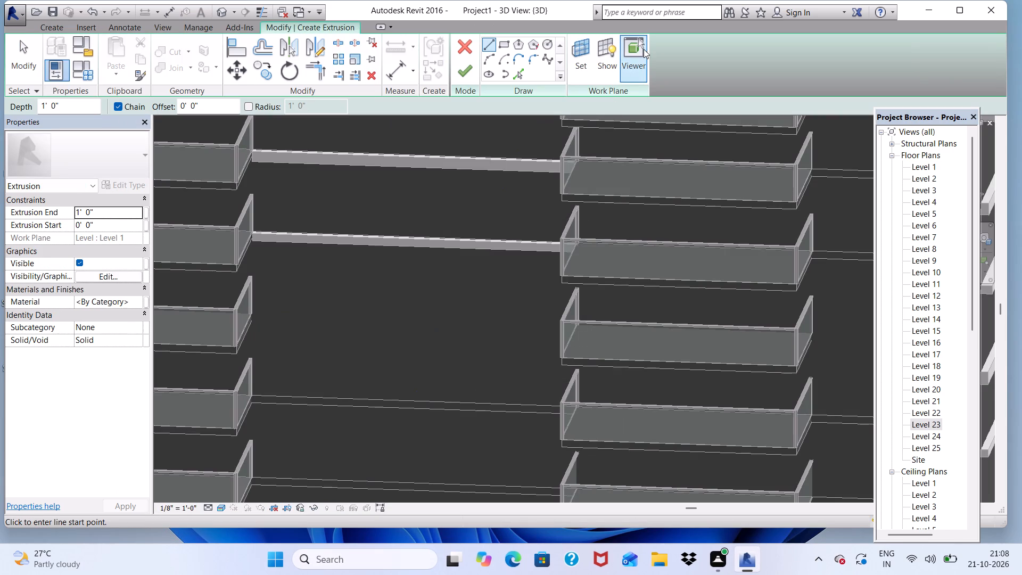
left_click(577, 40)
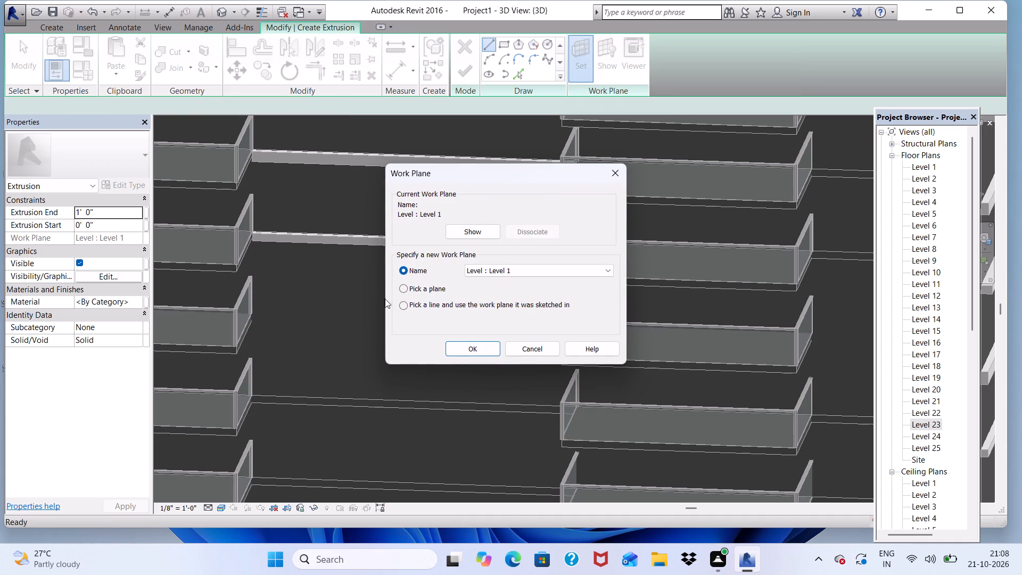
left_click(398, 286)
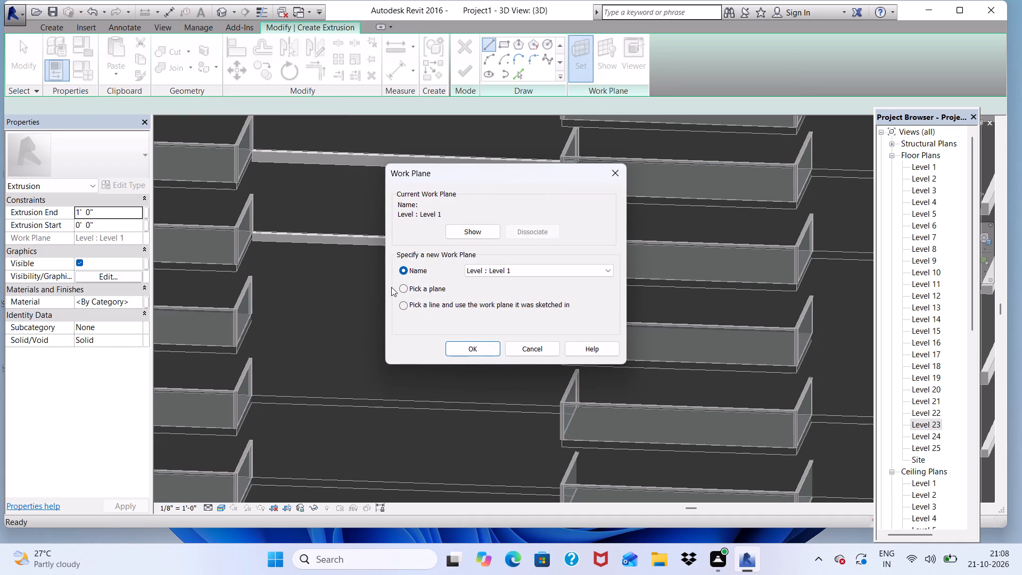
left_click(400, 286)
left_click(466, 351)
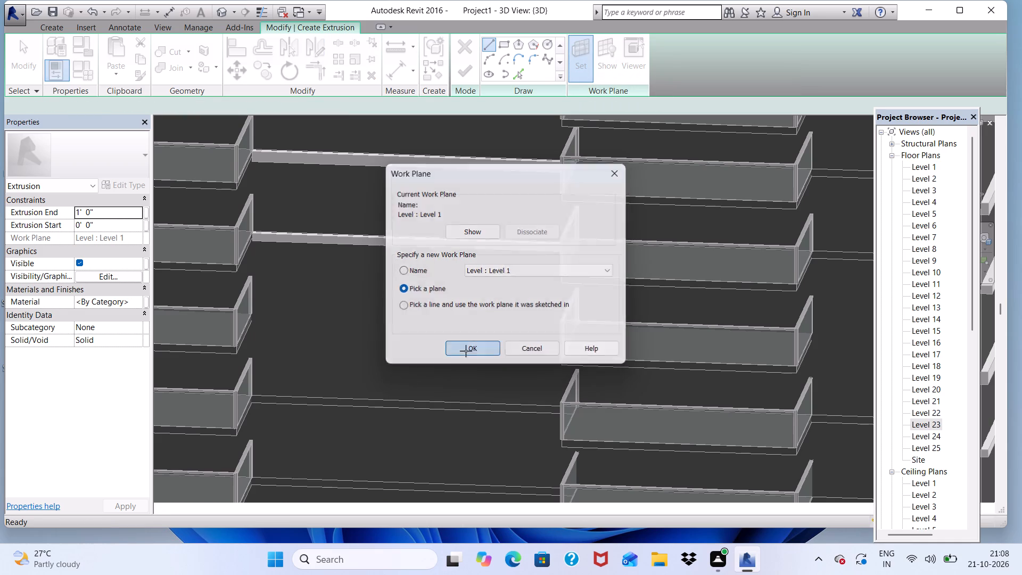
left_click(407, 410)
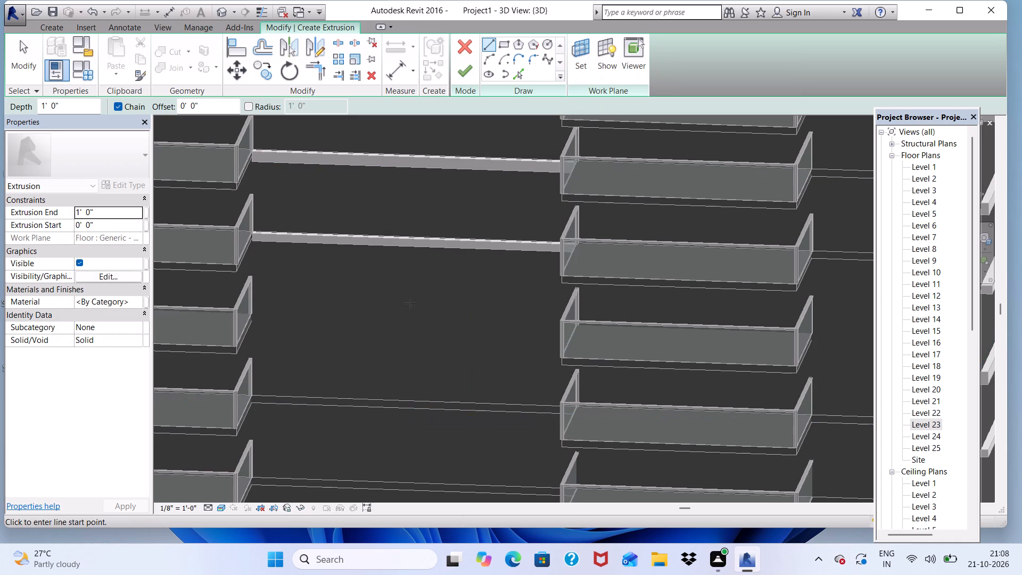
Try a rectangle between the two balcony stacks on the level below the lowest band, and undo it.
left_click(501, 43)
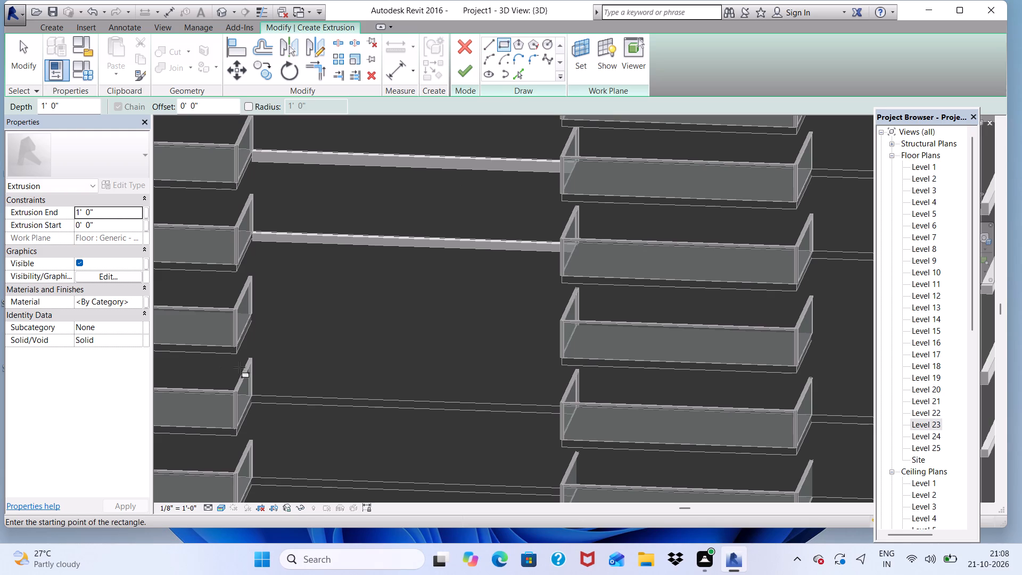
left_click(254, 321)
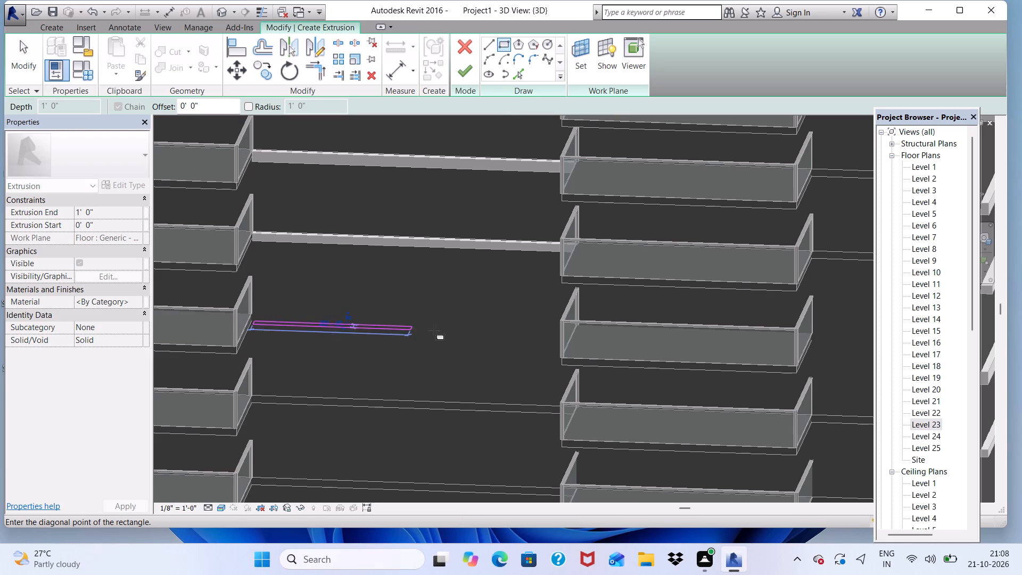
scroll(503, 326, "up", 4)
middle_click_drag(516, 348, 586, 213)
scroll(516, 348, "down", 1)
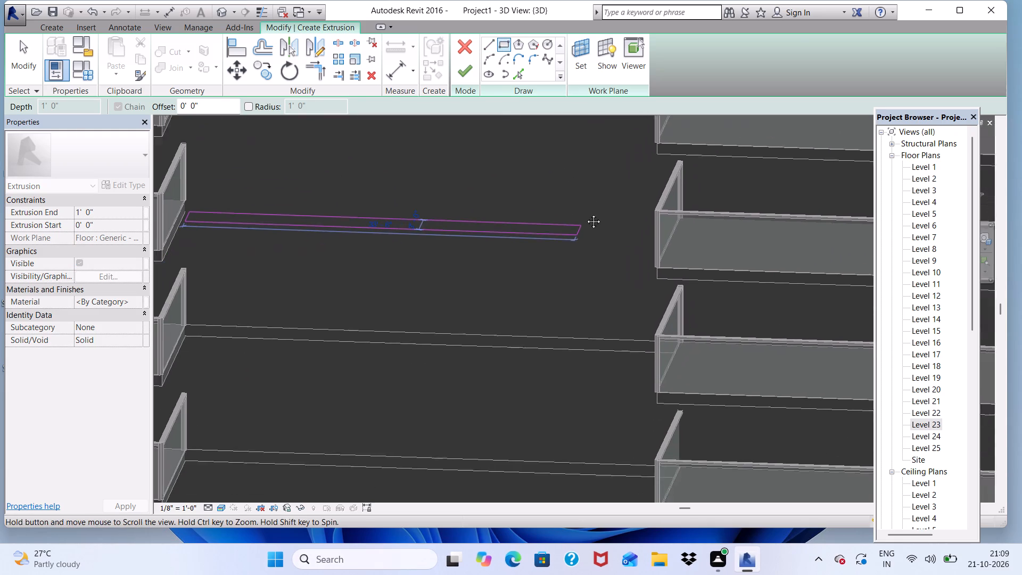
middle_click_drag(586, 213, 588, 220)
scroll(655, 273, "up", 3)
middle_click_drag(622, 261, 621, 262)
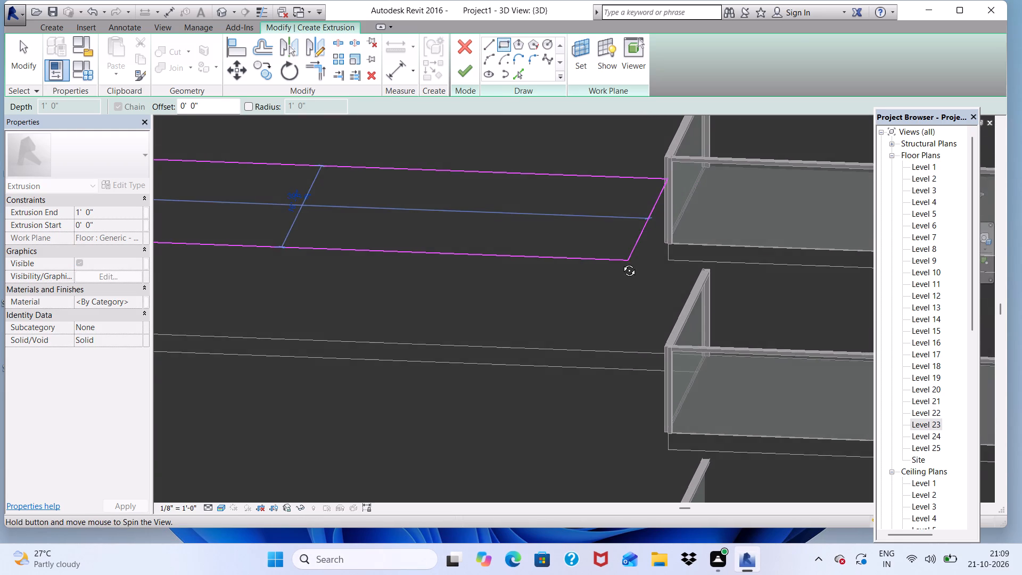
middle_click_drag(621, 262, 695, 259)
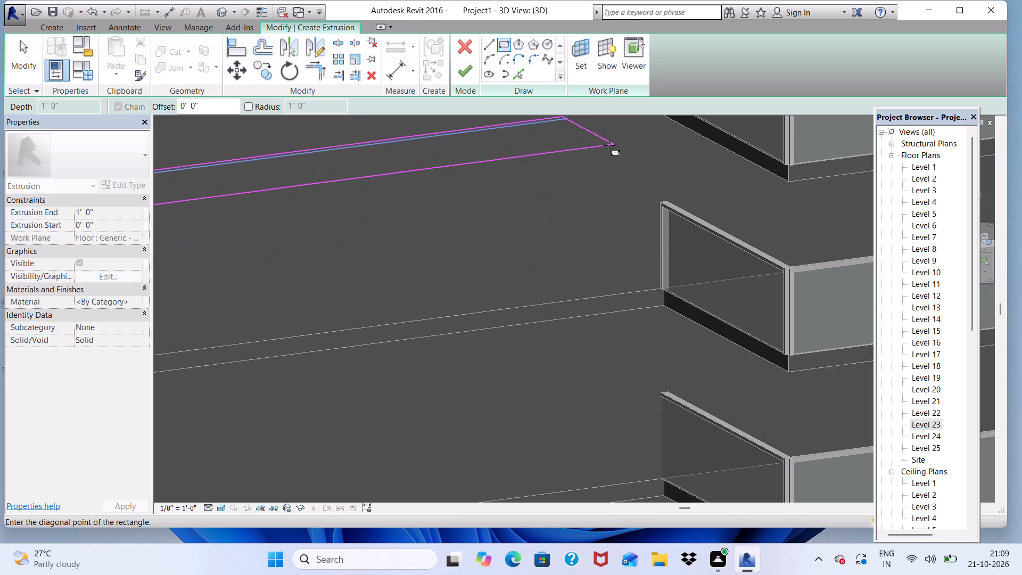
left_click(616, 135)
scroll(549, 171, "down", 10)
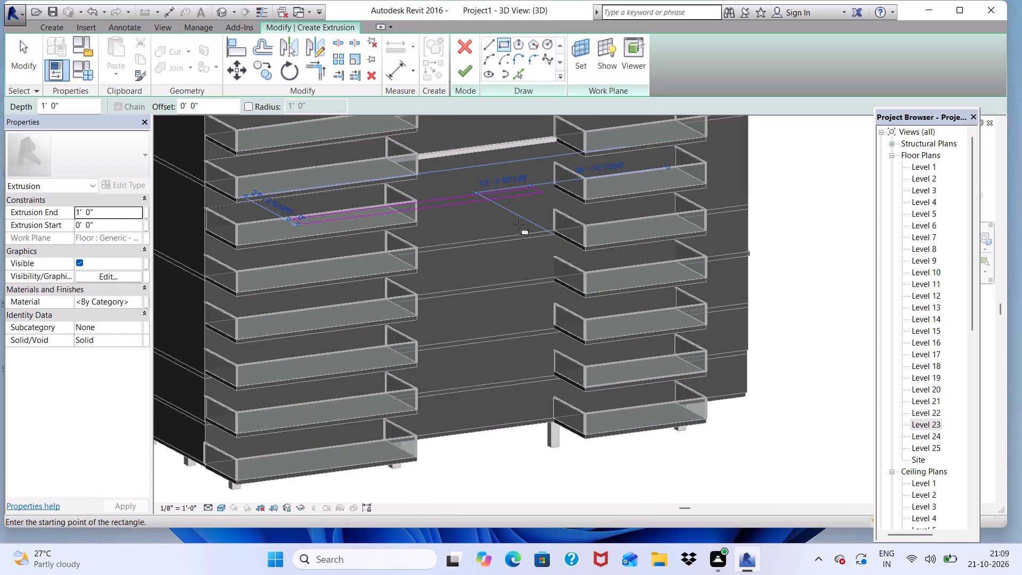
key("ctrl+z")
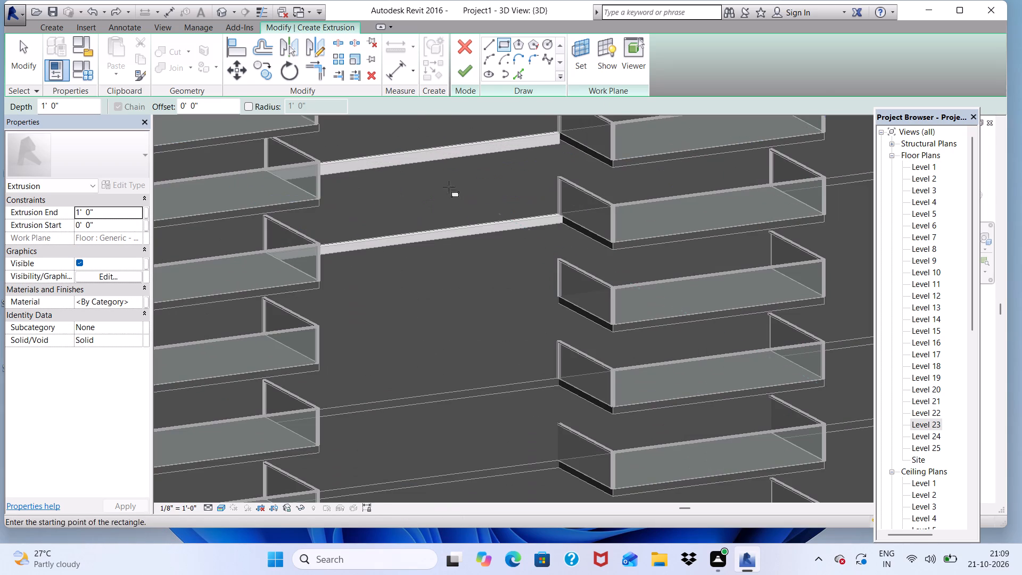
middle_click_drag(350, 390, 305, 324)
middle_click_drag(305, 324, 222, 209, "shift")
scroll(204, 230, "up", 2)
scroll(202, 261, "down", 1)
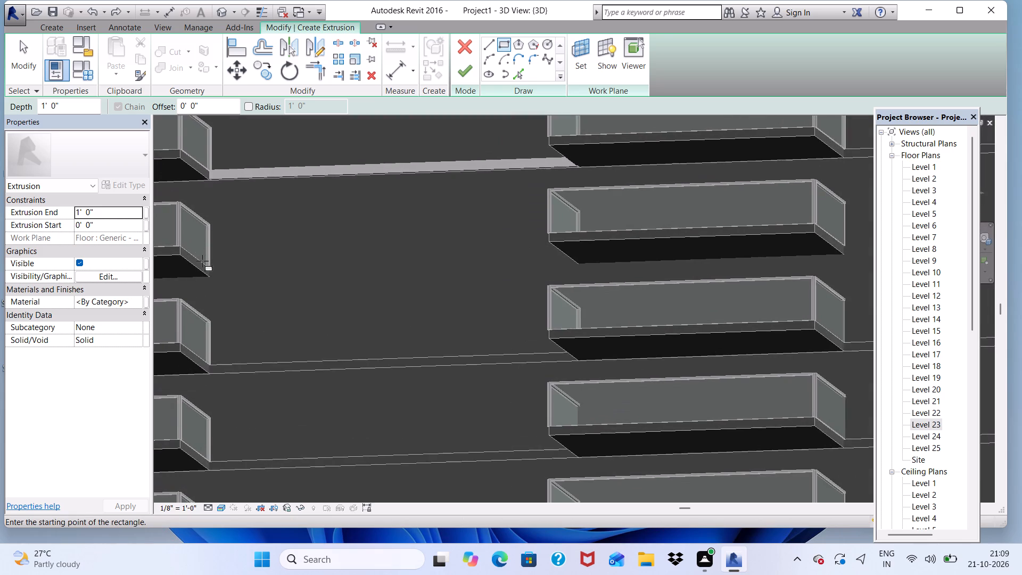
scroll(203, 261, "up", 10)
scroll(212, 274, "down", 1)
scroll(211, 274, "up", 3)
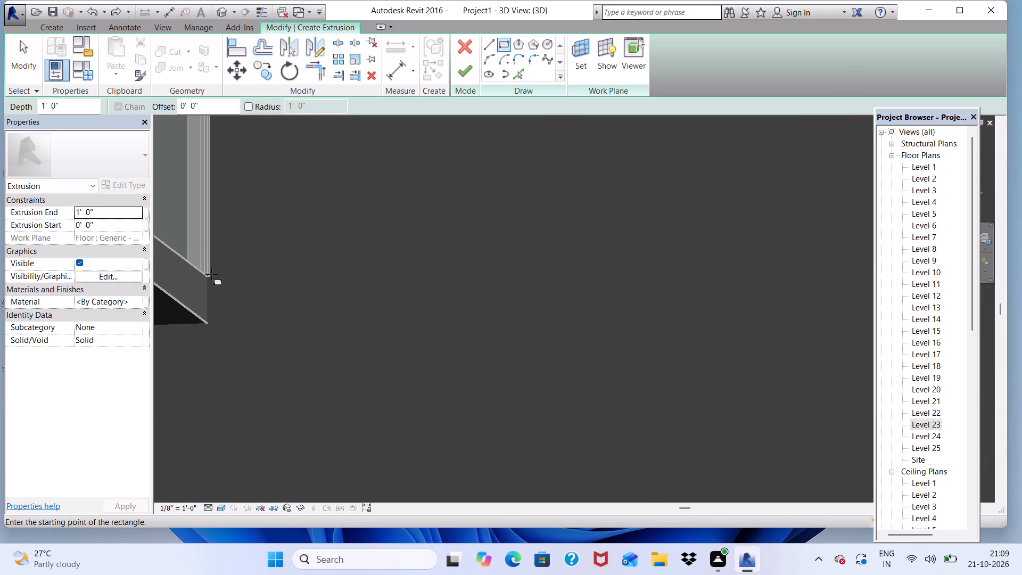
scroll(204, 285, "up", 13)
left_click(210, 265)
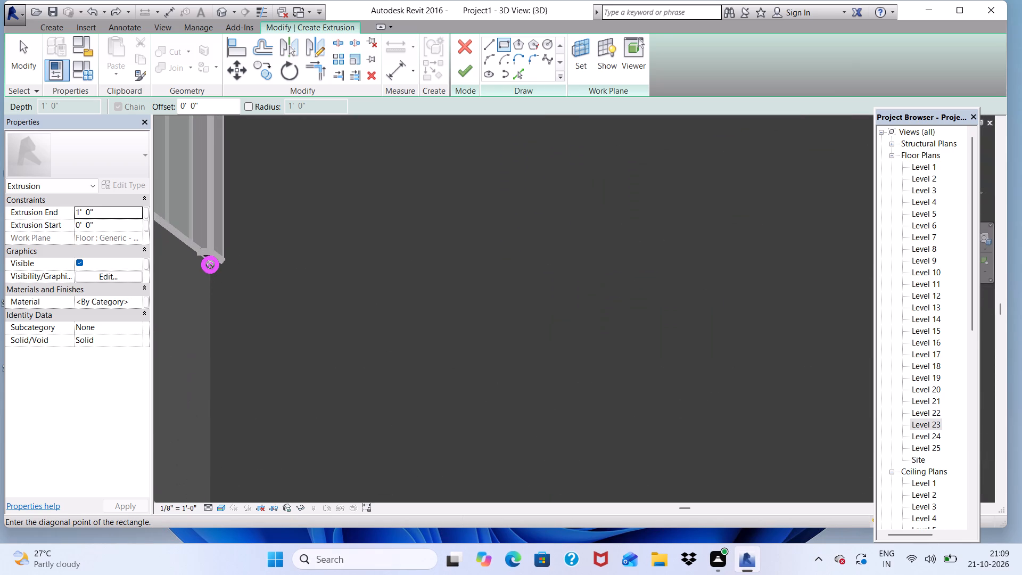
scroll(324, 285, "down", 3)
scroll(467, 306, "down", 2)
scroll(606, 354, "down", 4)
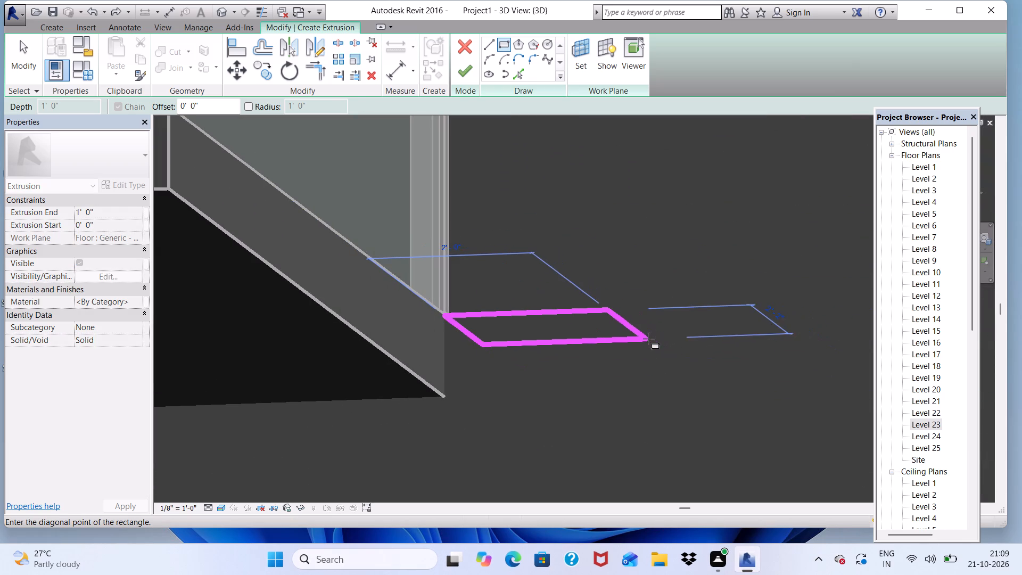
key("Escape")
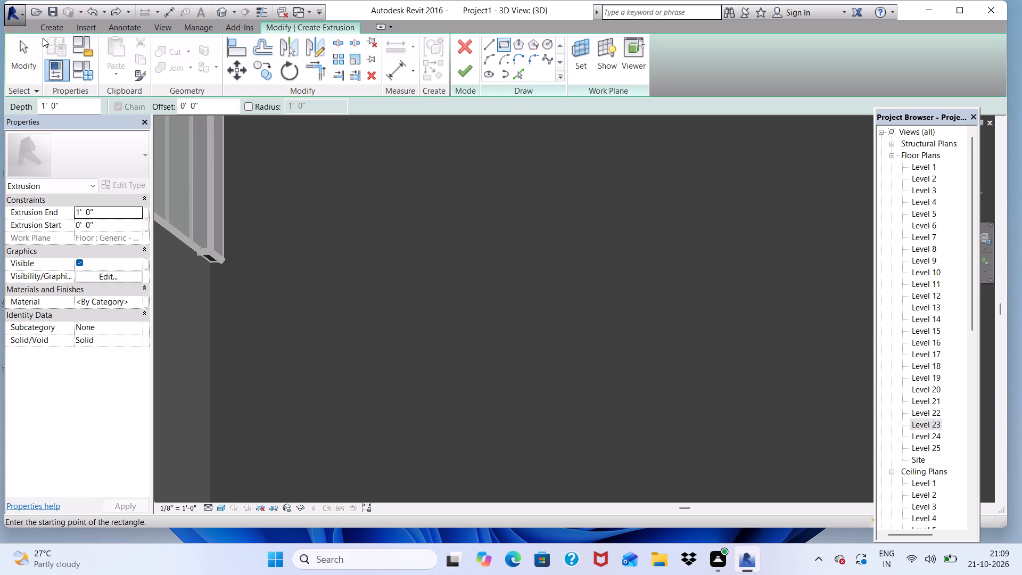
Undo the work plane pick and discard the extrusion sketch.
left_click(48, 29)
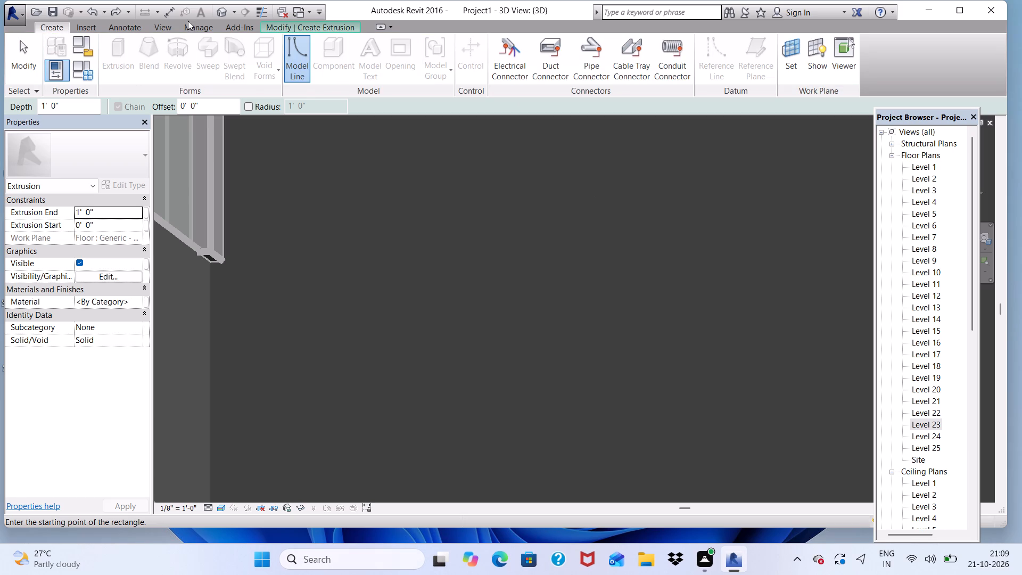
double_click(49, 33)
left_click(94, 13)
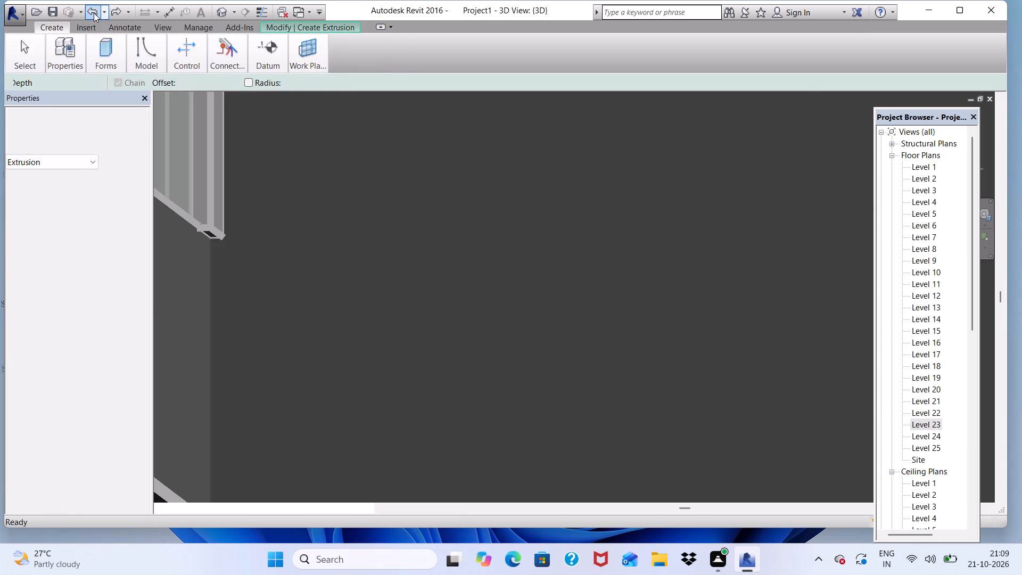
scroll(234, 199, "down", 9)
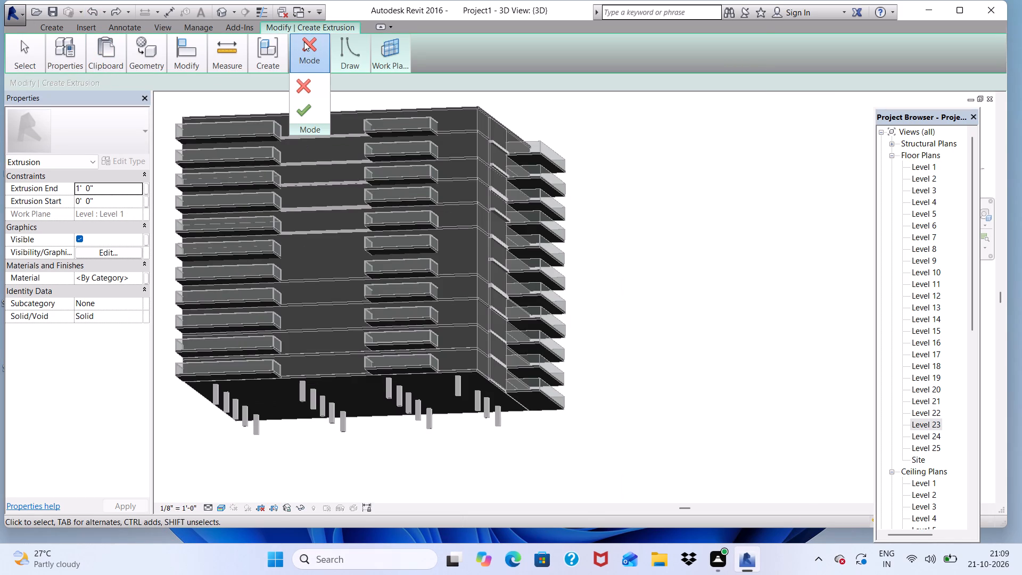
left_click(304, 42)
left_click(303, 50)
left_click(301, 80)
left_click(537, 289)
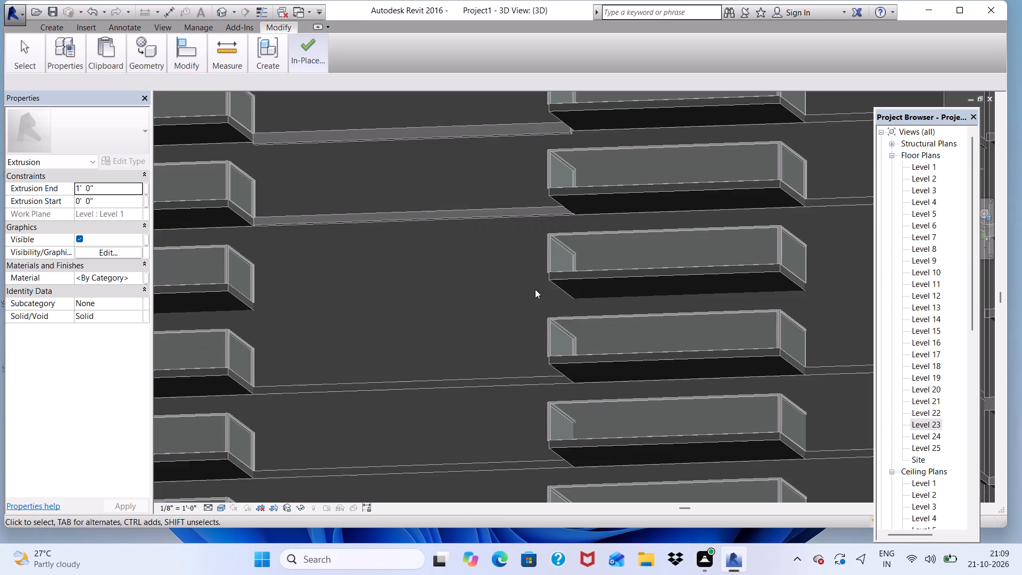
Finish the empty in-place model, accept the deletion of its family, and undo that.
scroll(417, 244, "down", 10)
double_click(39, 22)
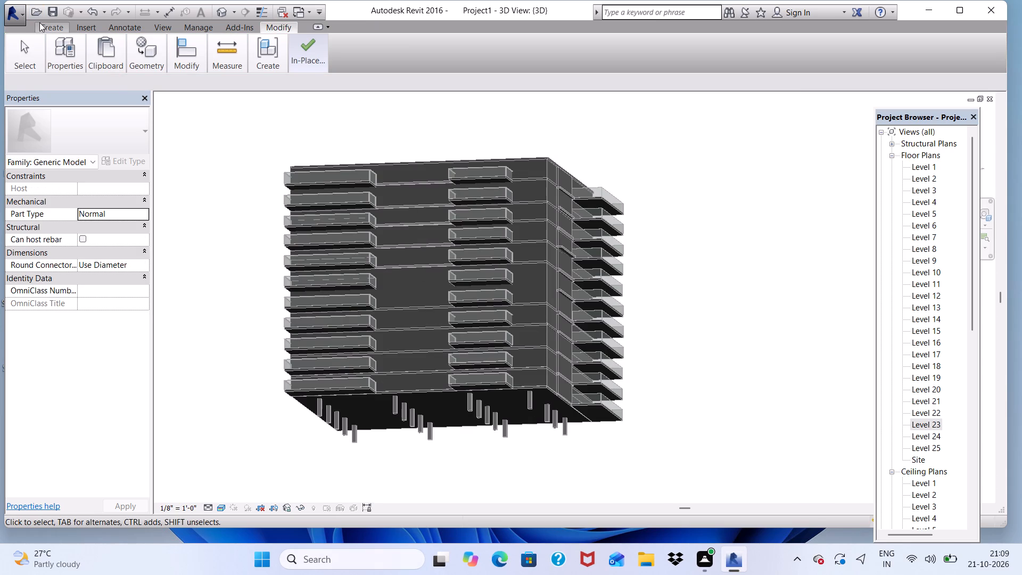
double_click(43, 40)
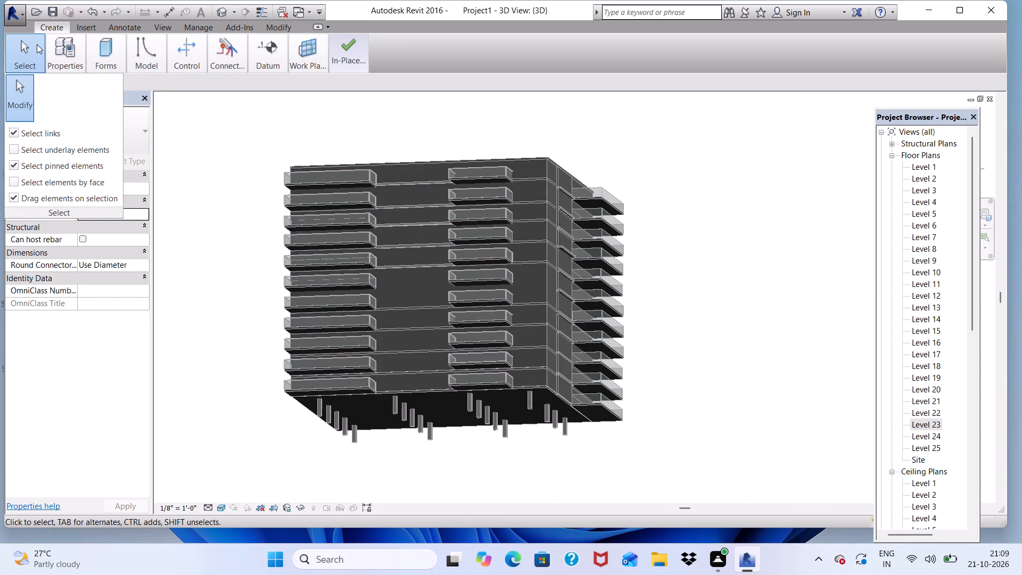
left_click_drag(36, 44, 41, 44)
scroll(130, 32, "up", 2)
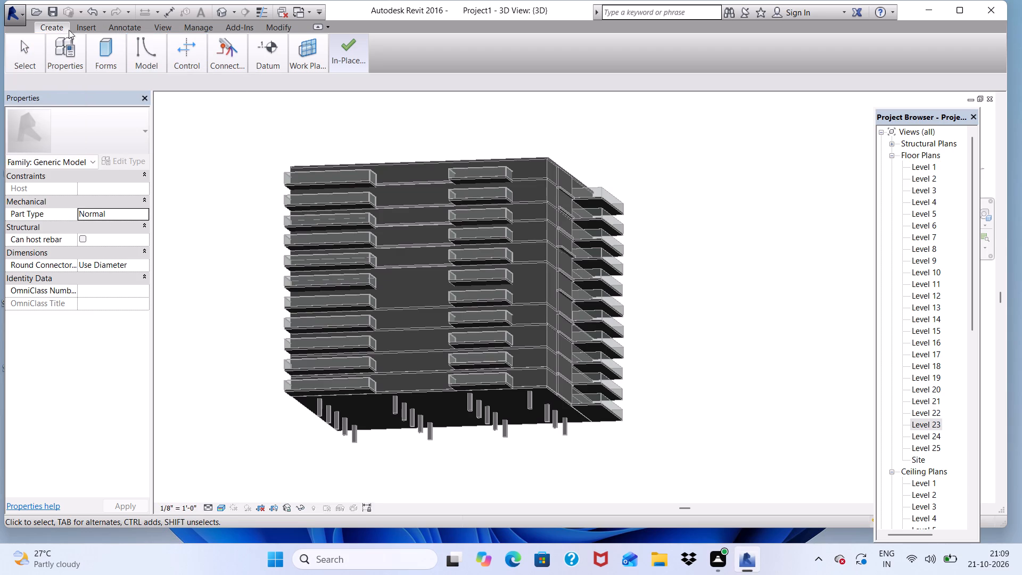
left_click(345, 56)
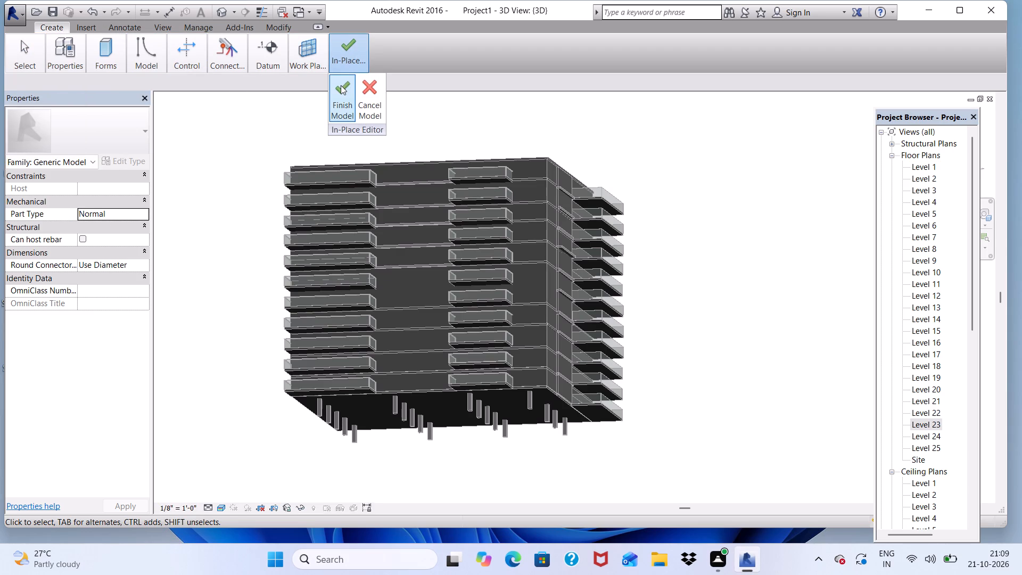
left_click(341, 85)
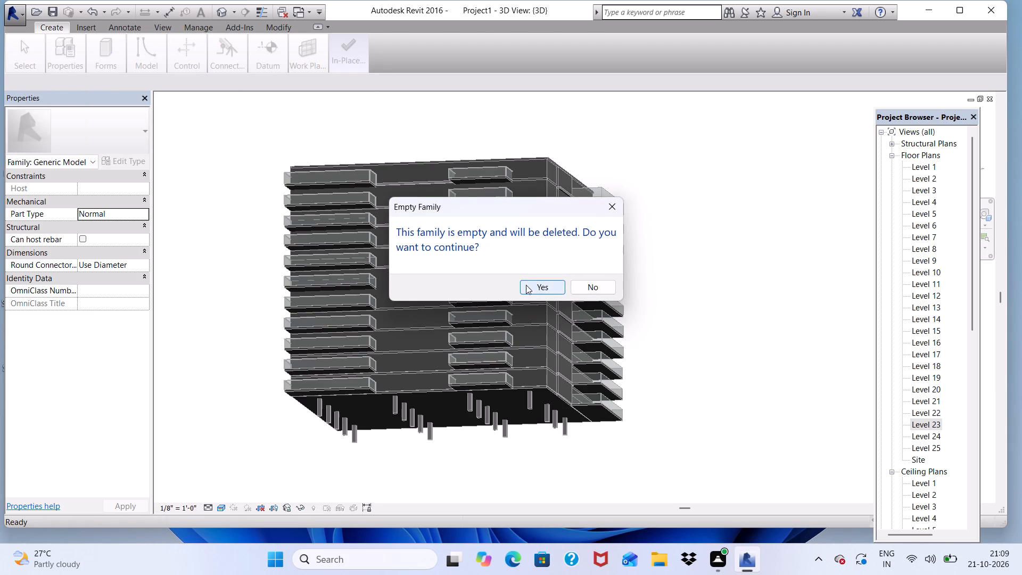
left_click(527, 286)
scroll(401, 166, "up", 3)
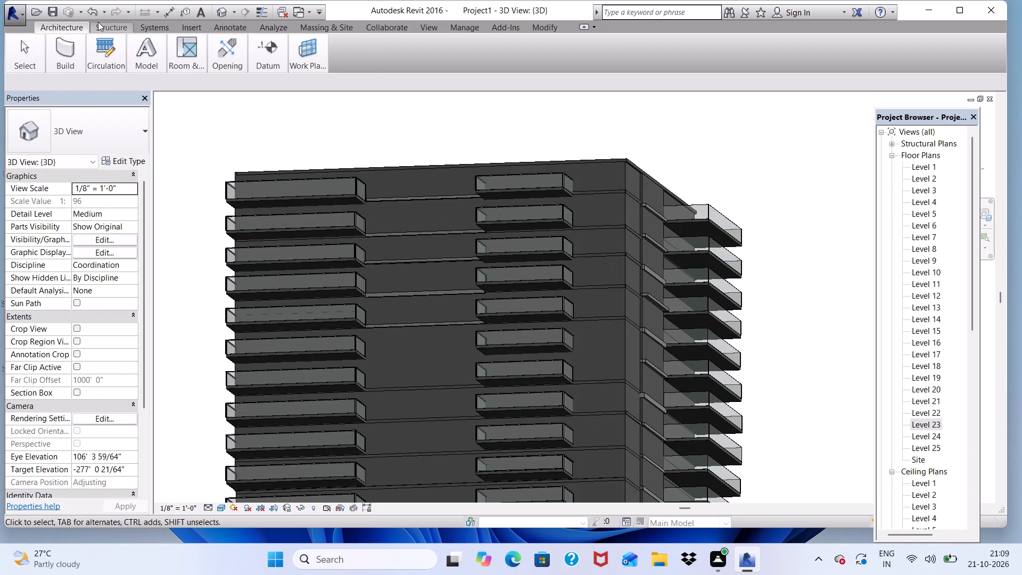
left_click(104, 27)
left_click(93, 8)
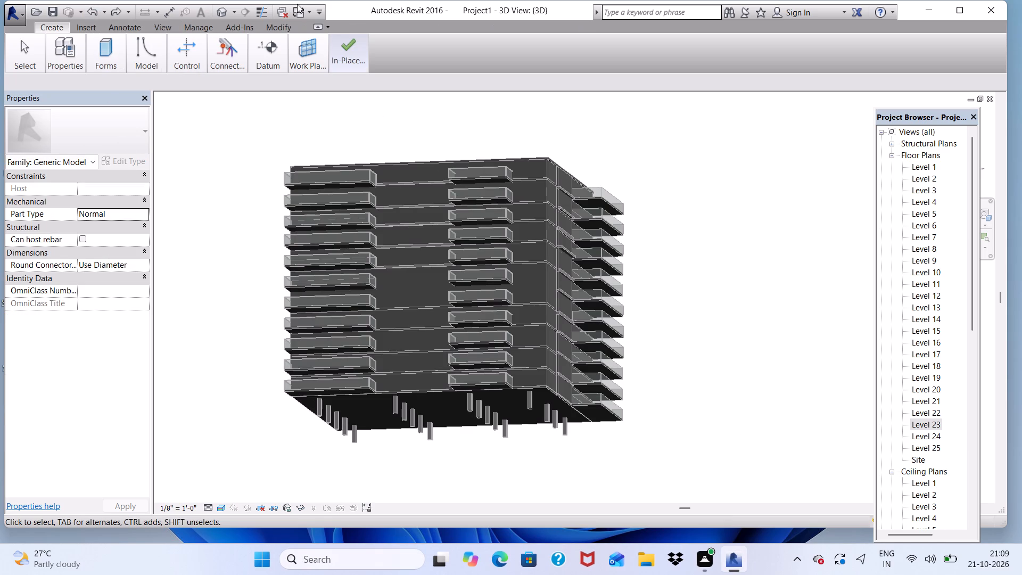
Finish the empty in-place model again and accept the deletion of its empty family.
left_click(315, 28)
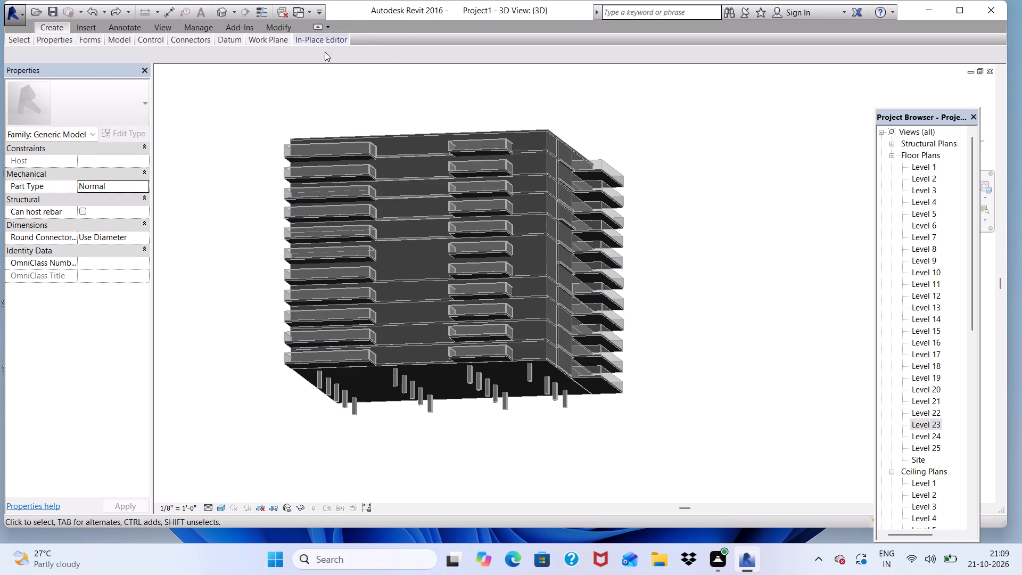
left_click(330, 27)
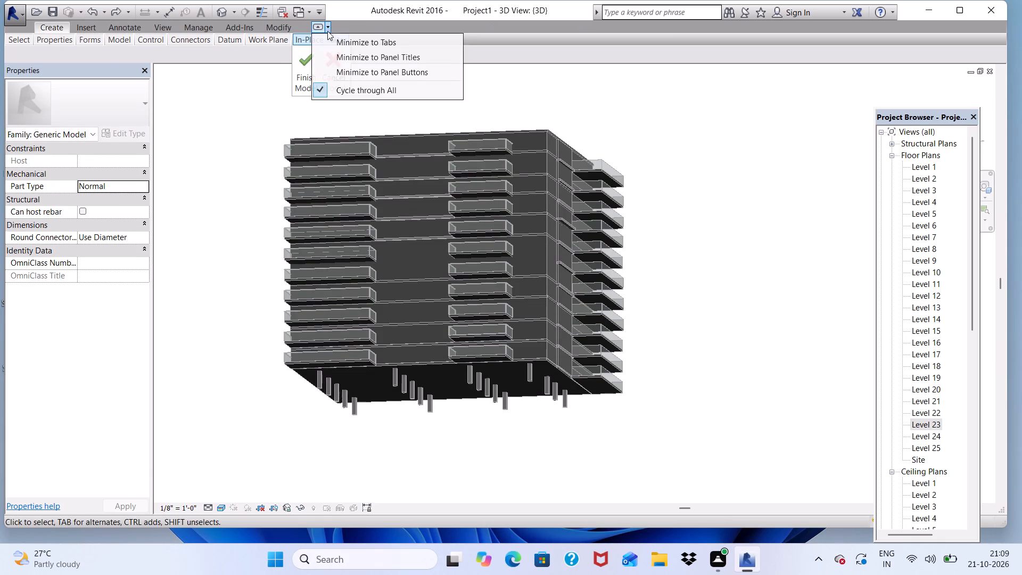
left_click(307, 61)
left_click(303, 61)
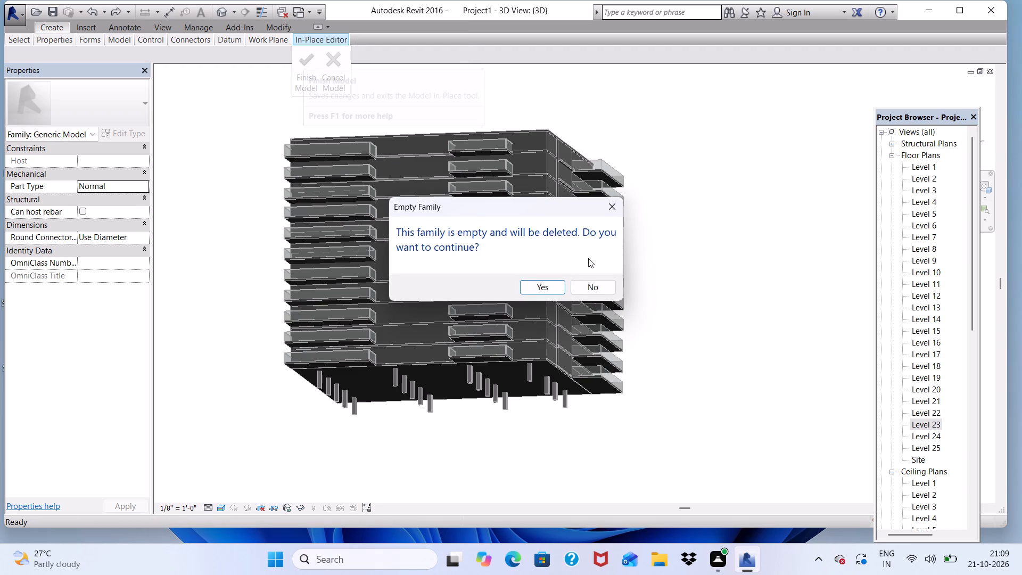
left_click(547, 287)
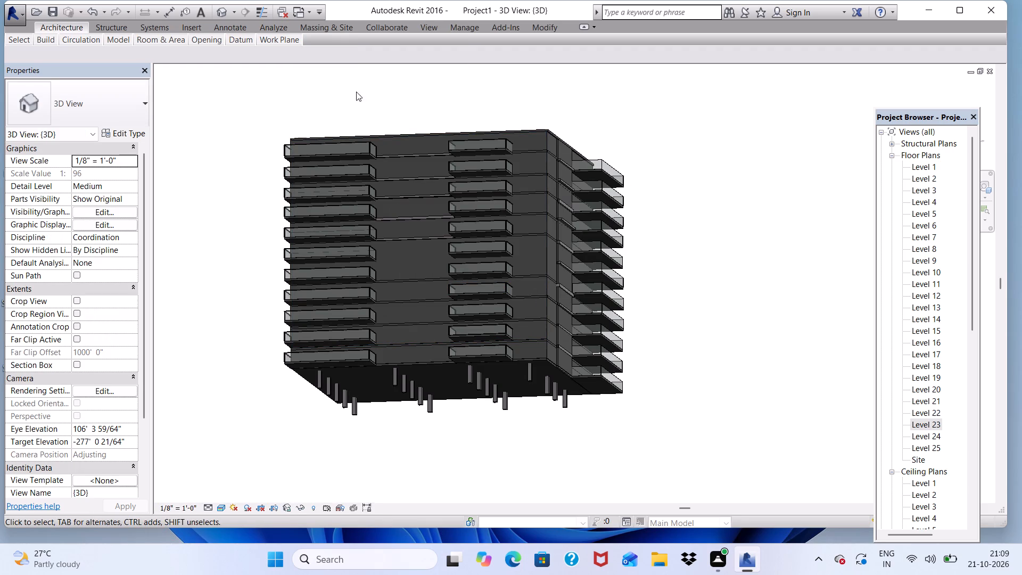
Expand the collapsed ribbon back to its full display of tools.
left_click(46, 21)
left_click(47, 22)
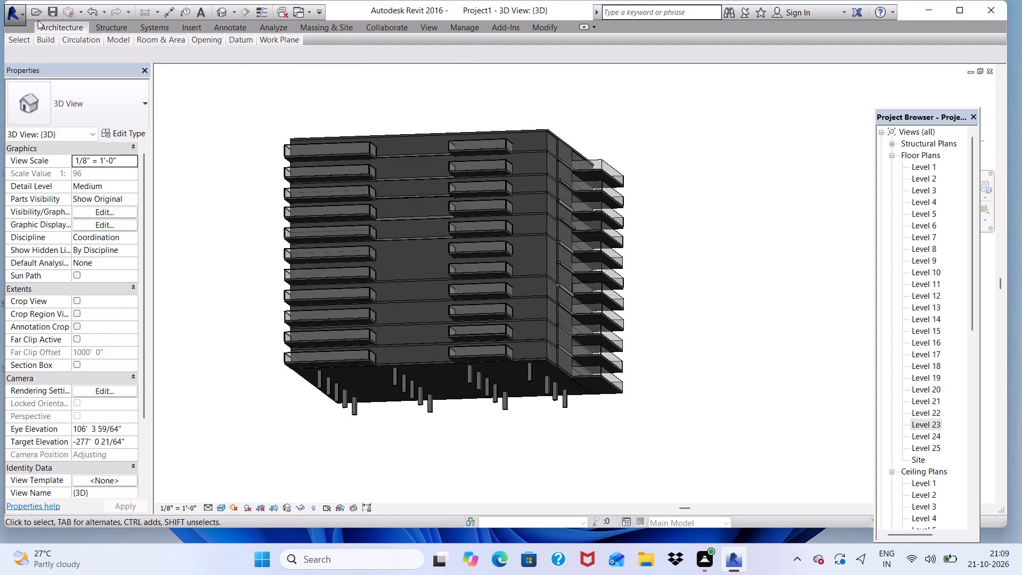
left_click(26, 14)
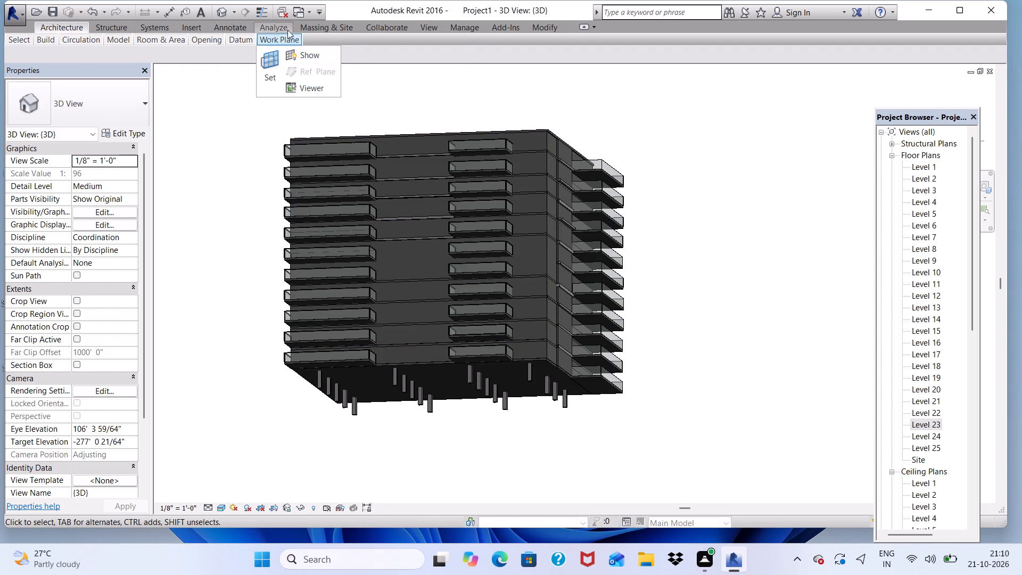
left_click(581, 23)
double_click(581, 27)
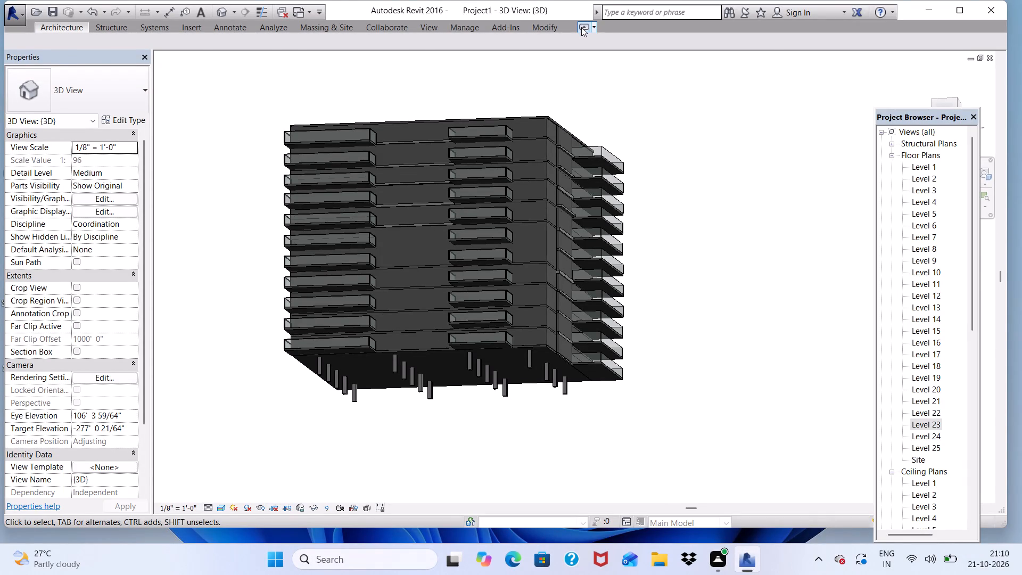
scroll(483, 101, "down", 8)
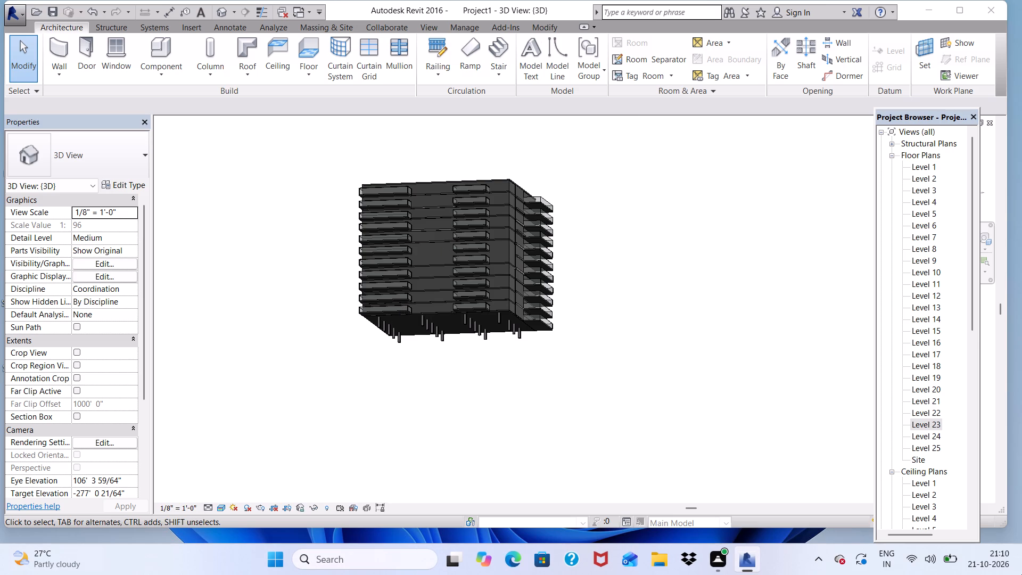
Examine the tower's facade around the existing slab edge bands and the levels without bands between the two balcony stacks.
scroll(476, 439, "down", 1)
scroll(451, 418, "down", 3, "shift")
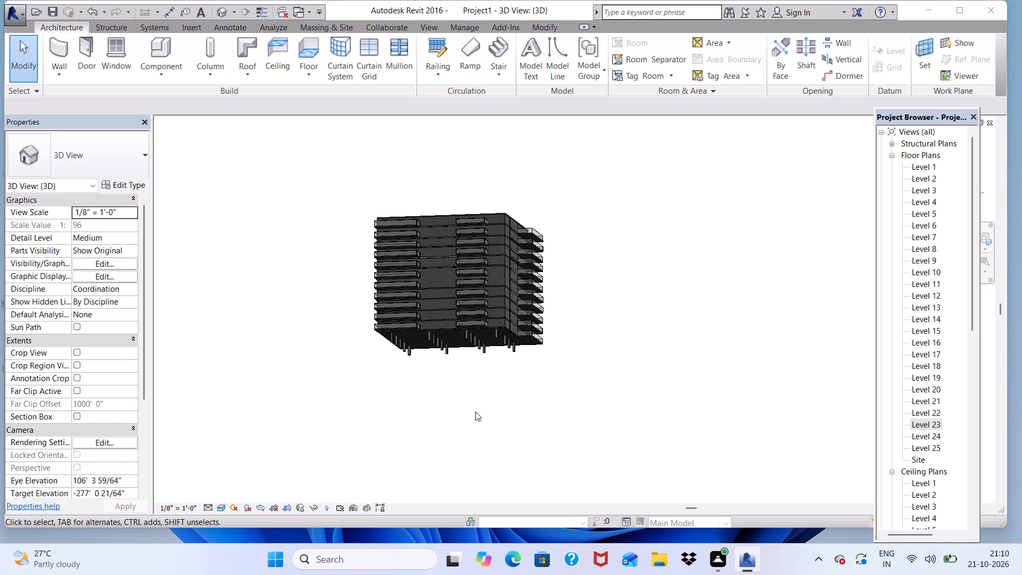
middle_click_drag(483, 332, 528, 466, "shift")
scroll(380, 94, "up", 3)
scroll(443, 262, "down", 3)
middle_click_drag(443, 285, 495, 379, "shift")
scroll(462, 289, "up", 3, "shift")
scroll(413, 259, "up", 4)
scroll(431, 274, "down", 1)
scroll(439, 279, "up", 4)
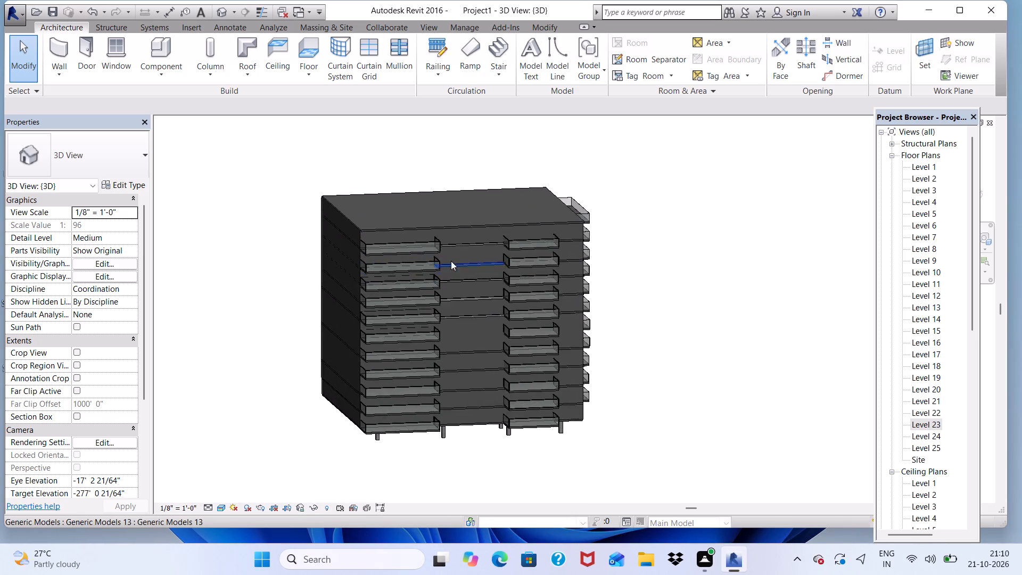
scroll(451, 261, "up", 3)
middle_click_drag(475, 336, 423, 364, "shift")
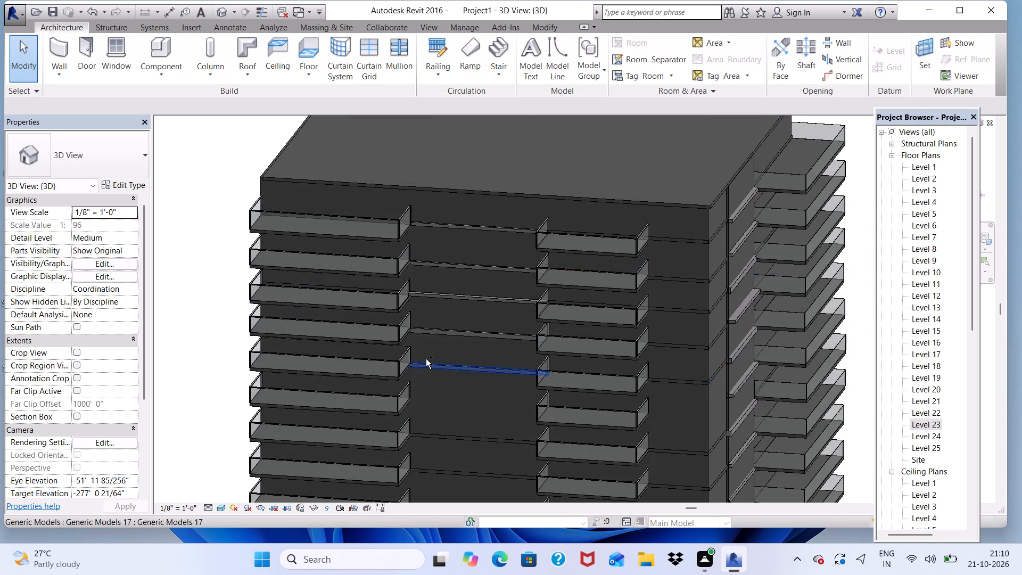
right_click_drag(425, 358, 424, 364, "shift")
right_click_drag(424, 366, 240, 380, "shift")
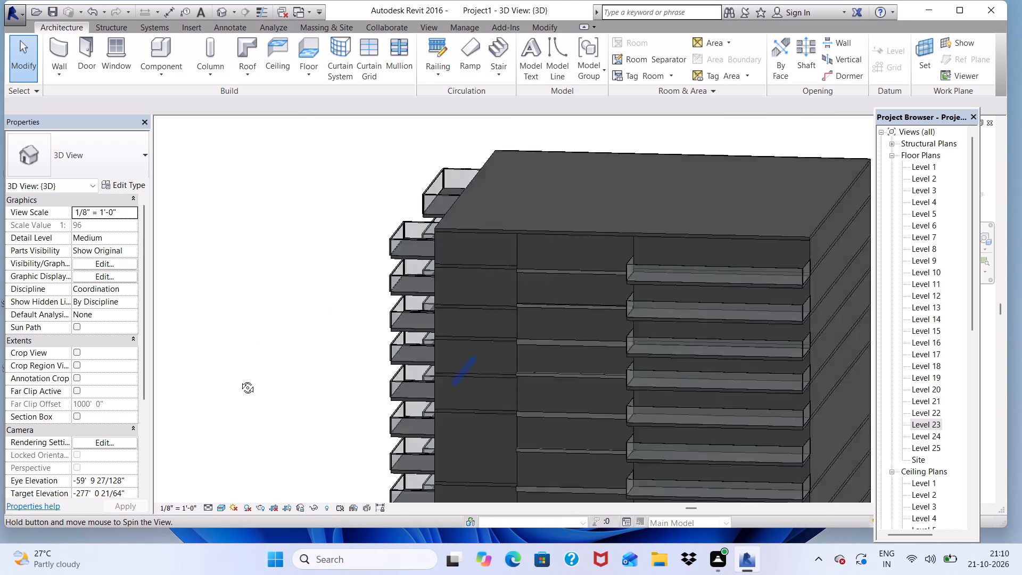
right_click_drag(240, 380, 431, 322, "shift")
left_click_drag(431, 321, 467, 253, "shift")
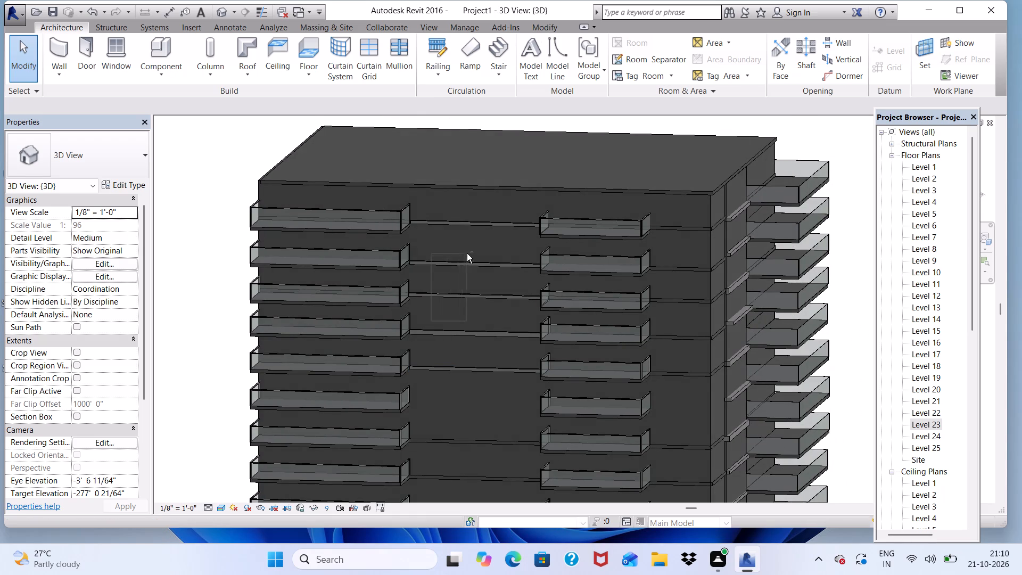
left_click_drag(467, 253, 468, 254, "shift")
left_click_drag(459, 379, 472, 362, "shift")
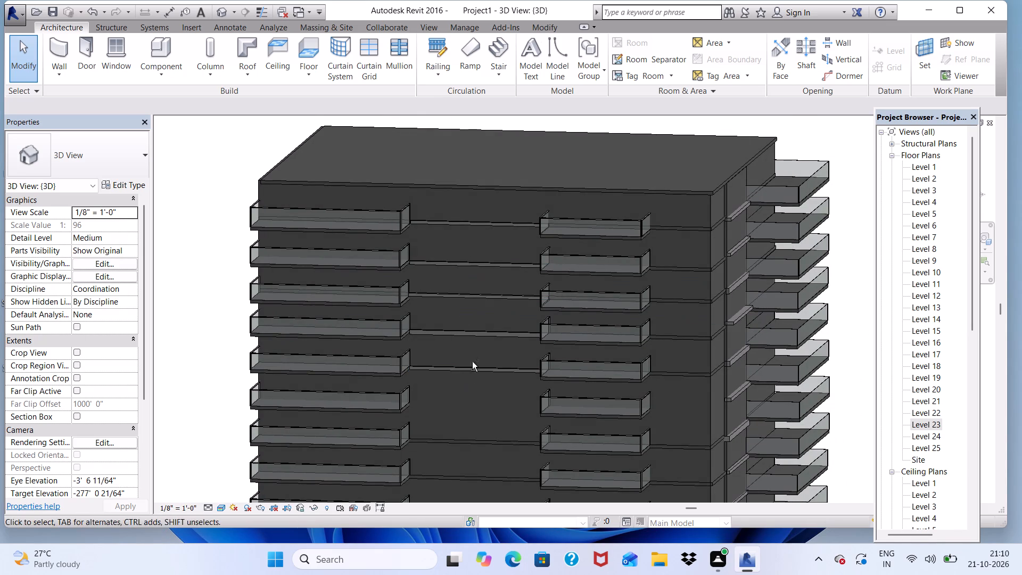
left_click_drag(472, 362, 498, 315, "shift")
right_click_drag(491, 337, 512, 325, "shift")
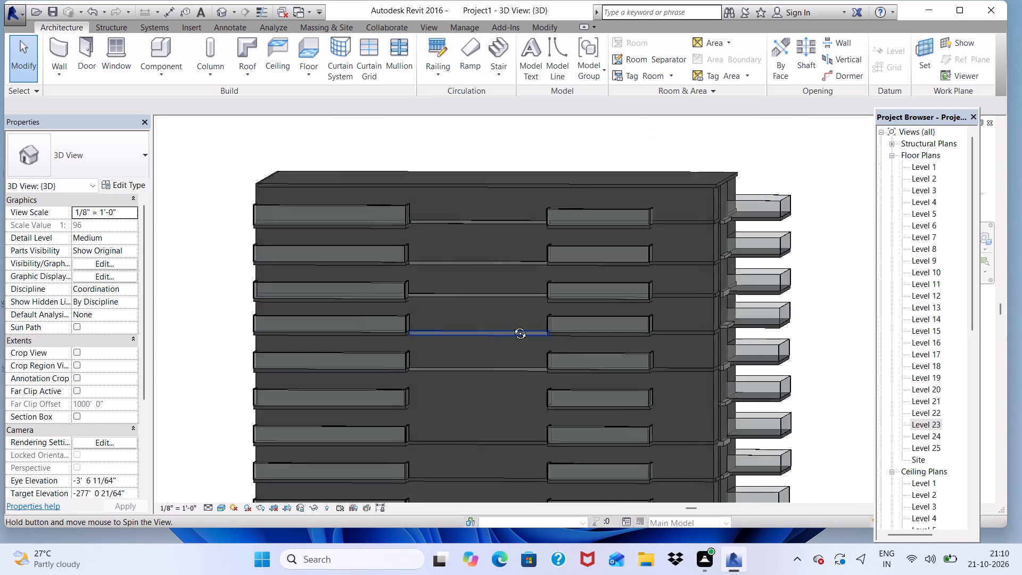
right_click_drag(512, 325, 433, 464, "shift")
right_click(431, 462, "shift")
scroll(324, 523, "down", 3)
scroll(430, 318, "up", 4)
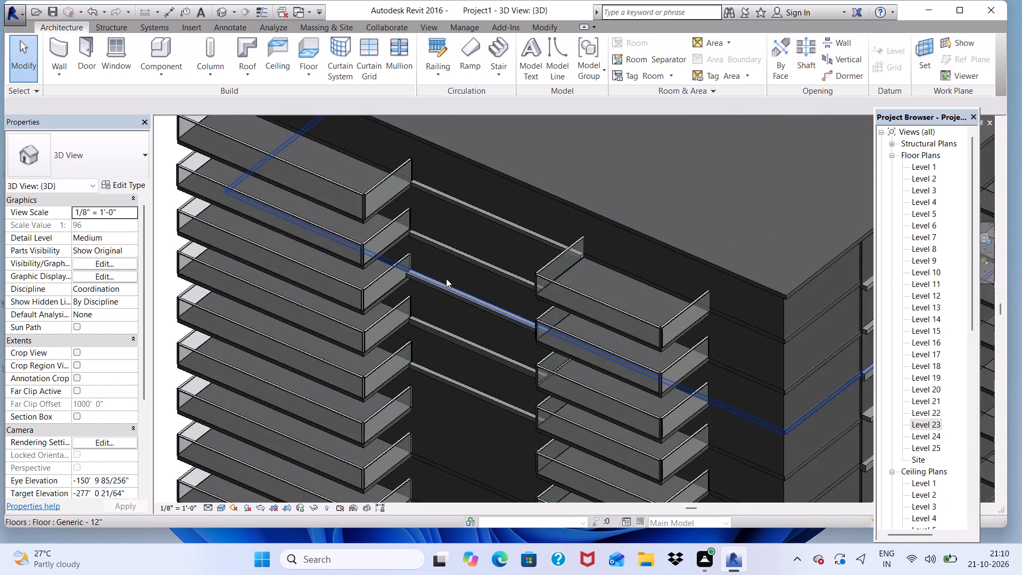
scroll(446, 295, "down", 2)
scroll(444, 436, "up", 4)
scroll(443, 428, "down", 3)
middle_click_drag(441, 428, 499, 314, "shift")
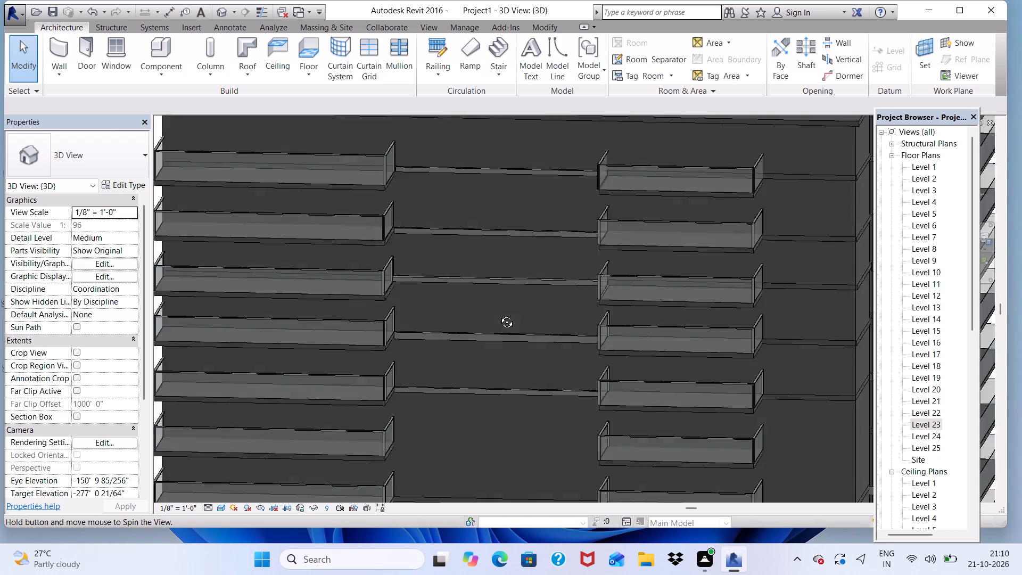
middle_click_drag(499, 314, 466, 323, "shift")
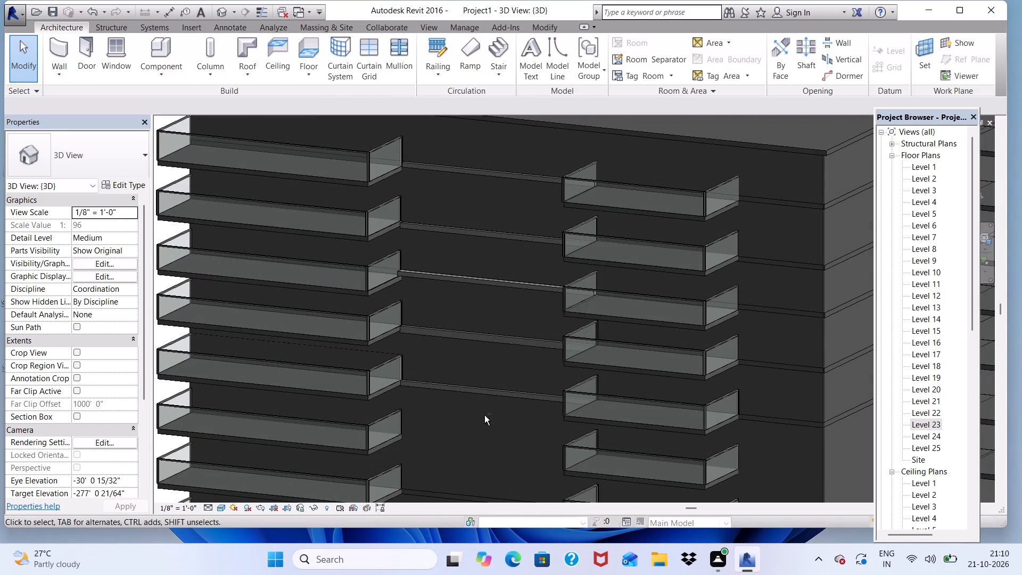
Start a new in-place component in the Generic Models category, accepting the default name.
left_click(161, 74, "shift")
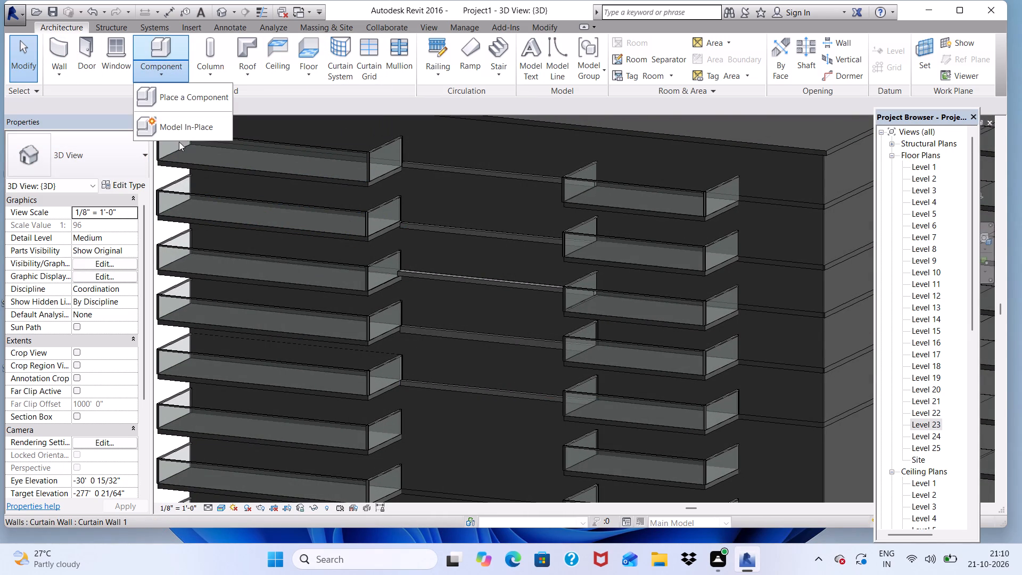
left_click(180, 131, "shift")
scroll(454, 247, "down", 5, "shift")
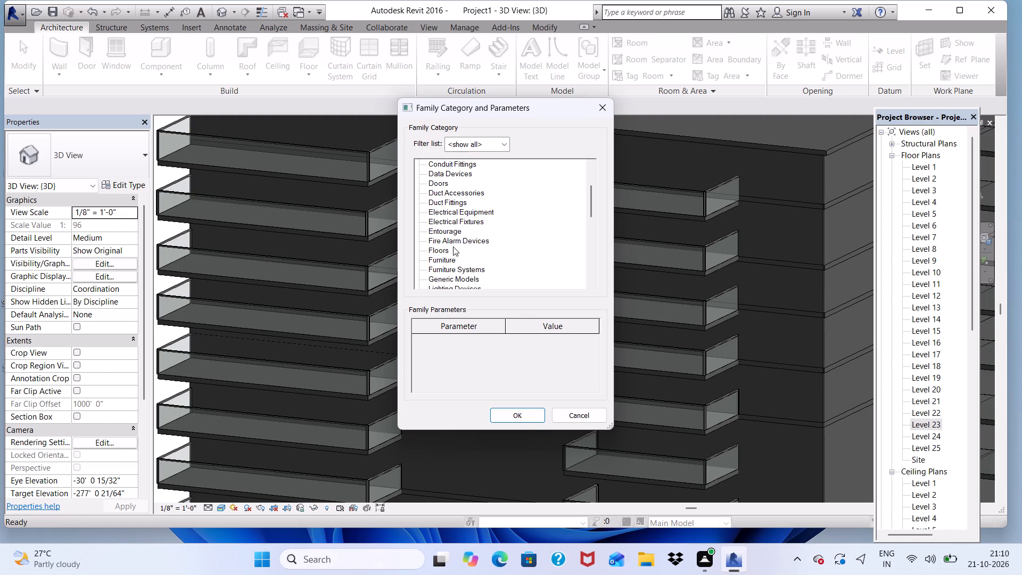
scroll(453, 247, "down", 3, "shift")
left_click(445, 264, "shift")
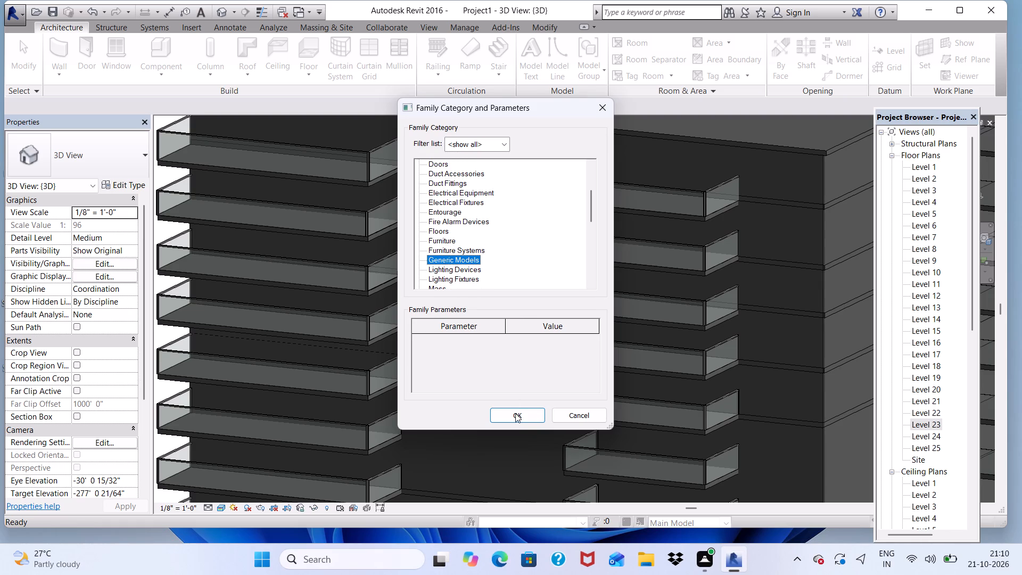
left_click(517, 420, "shift")
scroll(467, 263, "down", 4, "shift")
left_click(501, 294, "shift")
scroll(482, 250, "down", 3, "shift")
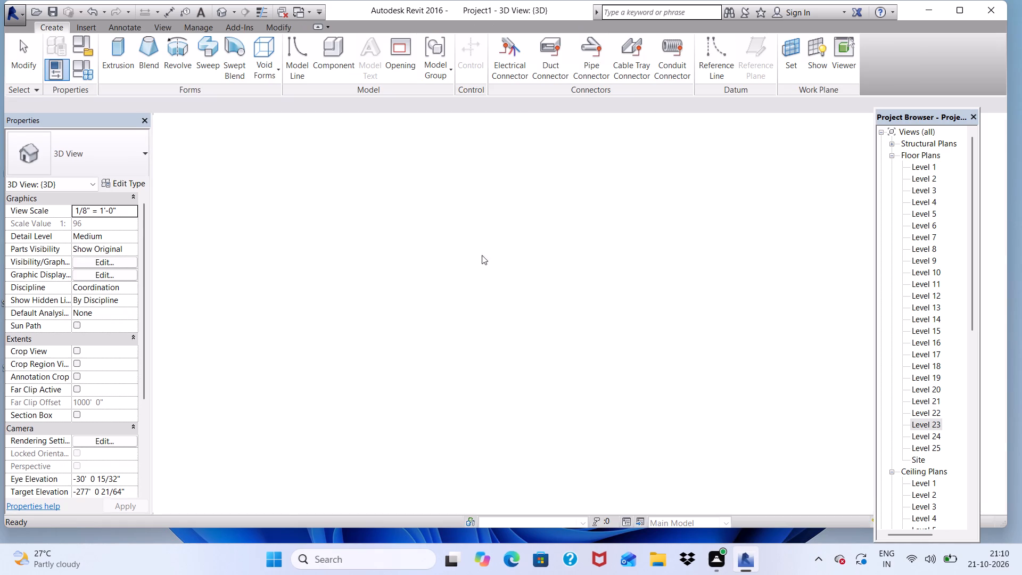
Start an extrusion and pick the floor slab edge face two levels below the lowest band as its work plane.
scroll(482, 255, "down", 2, "shift")
left_click(120, 65, "shift")
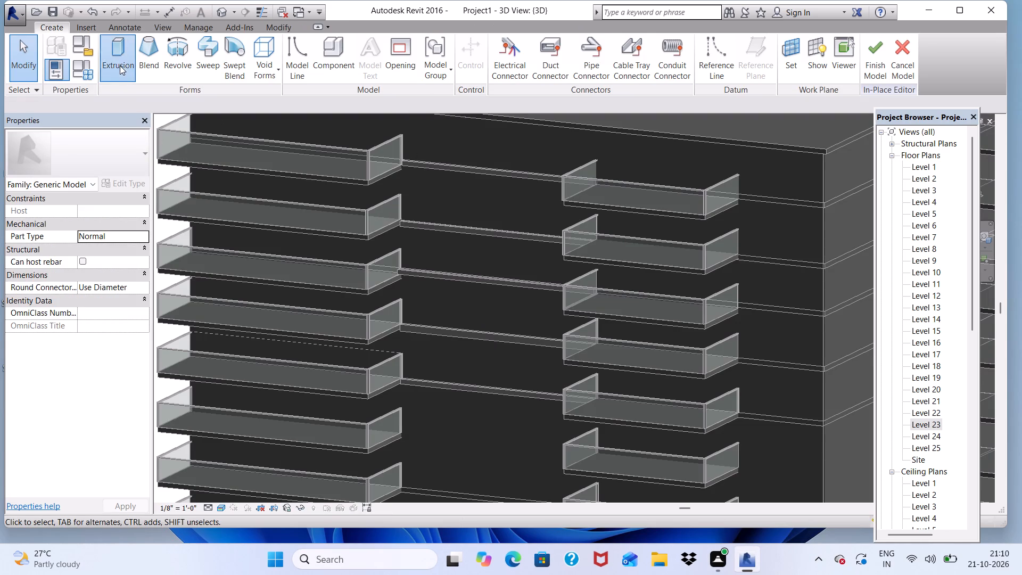
left_click(578, 59, "shift")
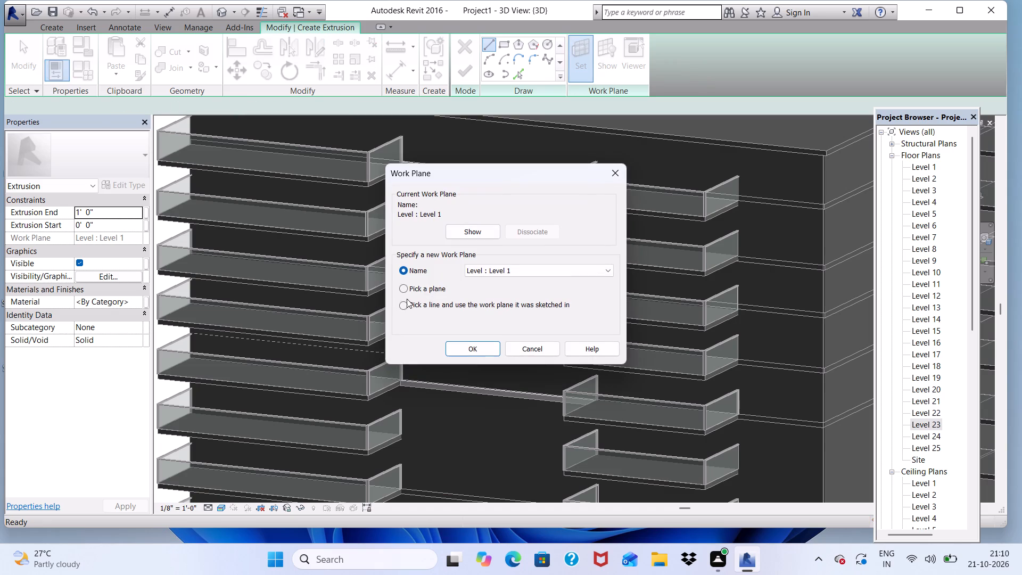
left_click(402, 286, "shift")
left_click(485, 354, "shift")
scroll(489, 233, "down", 2, "shift")
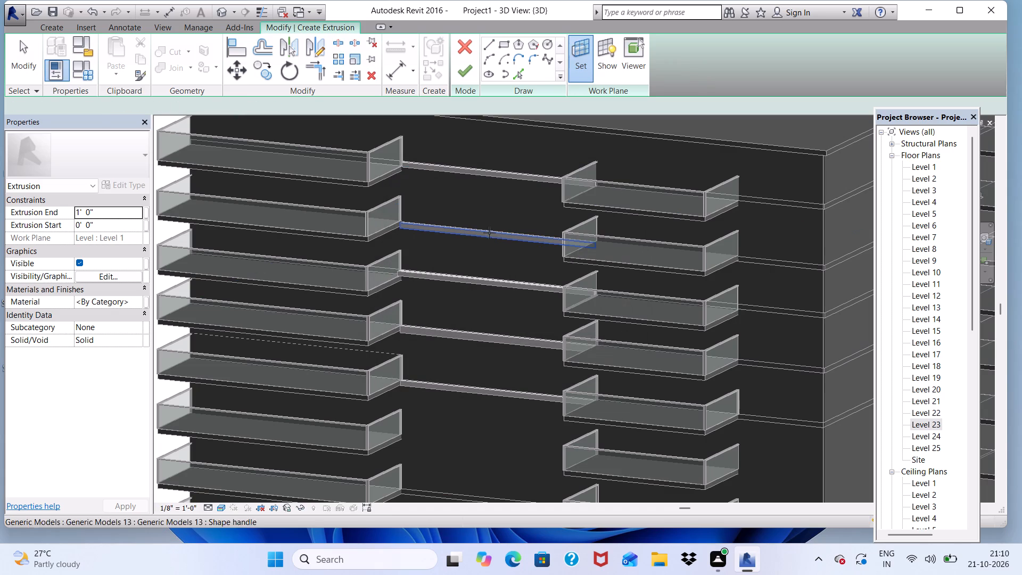
scroll(489, 233, "down", 3, "shift")
scroll(480, 326, "down", 2, "shift")
scroll(439, 262, "down", 3, "shift")
scroll(428, 492, "up", 3)
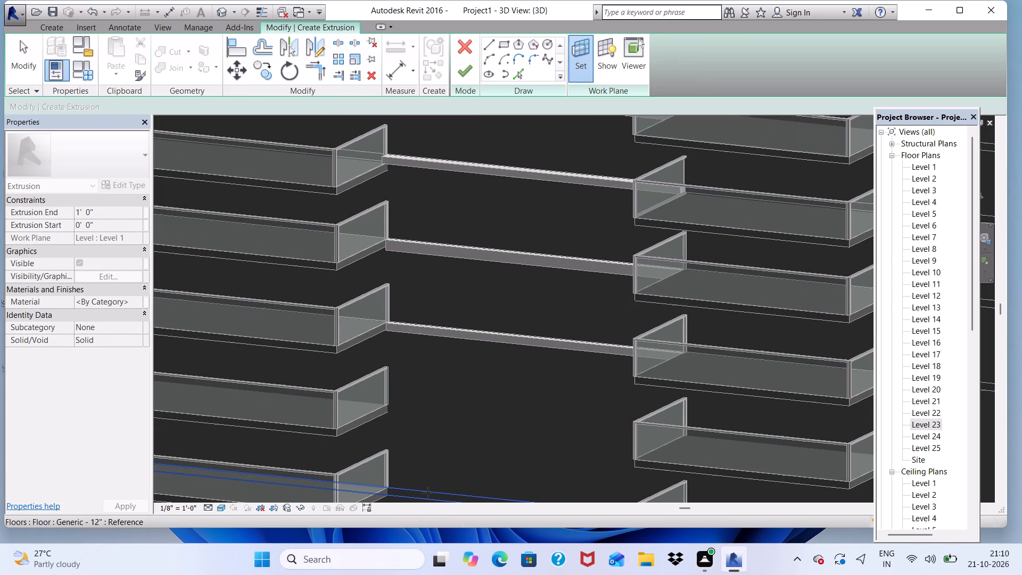
left_click(427, 495)
Sketch a 1' high rectangle along the slab edge directly below the lowest band, spanning corner to corner between the two balconies.
left_click(503, 44)
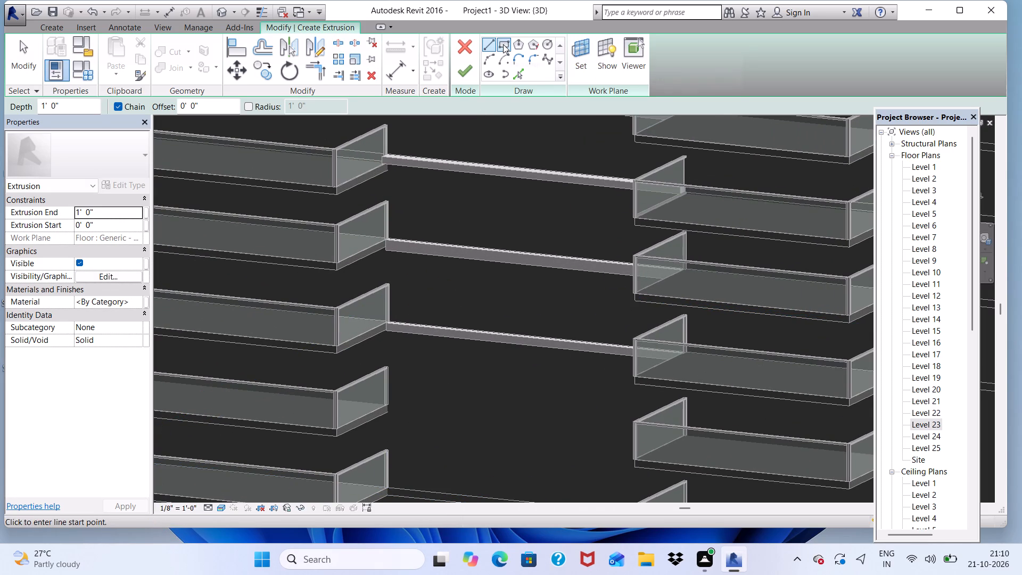
left_click(389, 409)
scroll(591, 412, "down", 5)
middle_click_drag(584, 463, 617, 406)
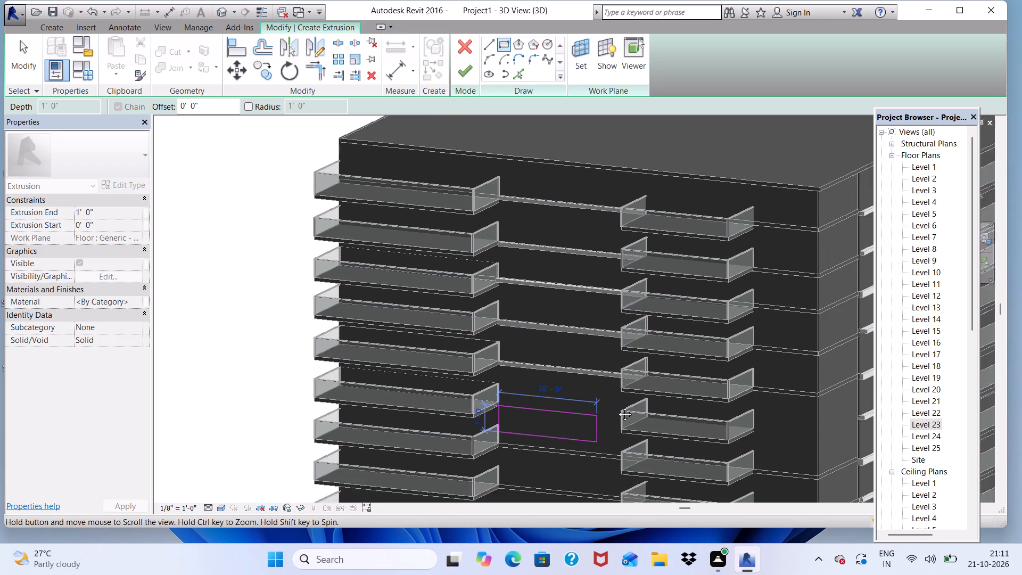
middle_click_drag(617, 406, 657, 366)
scroll(692, 347, "up", 10, "shift")
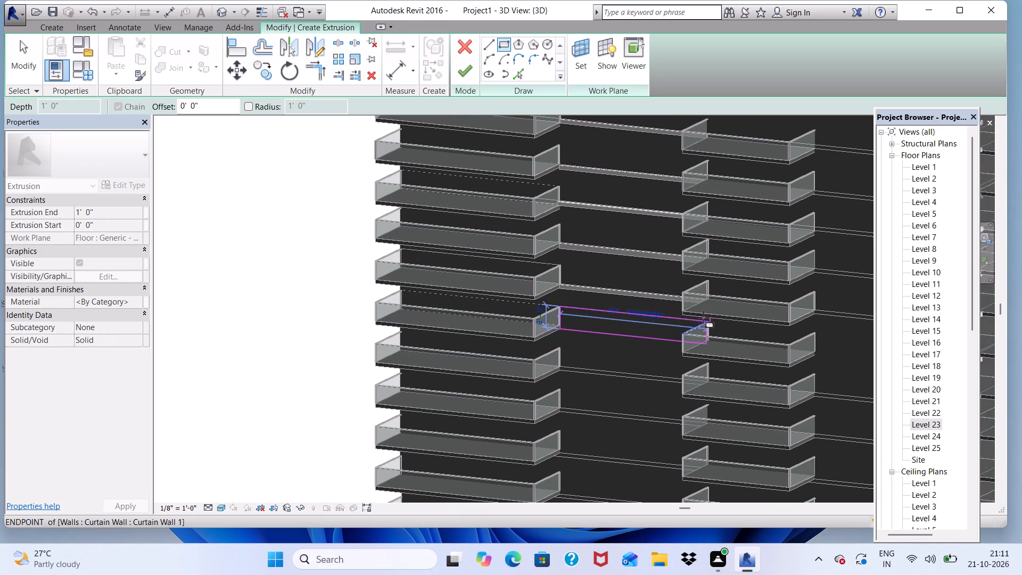
scroll(703, 317, "up", 6, "shift")
scroll(578, 371, "down", 2)
middle_click_drag(575, 382, 638, 339, "shift")
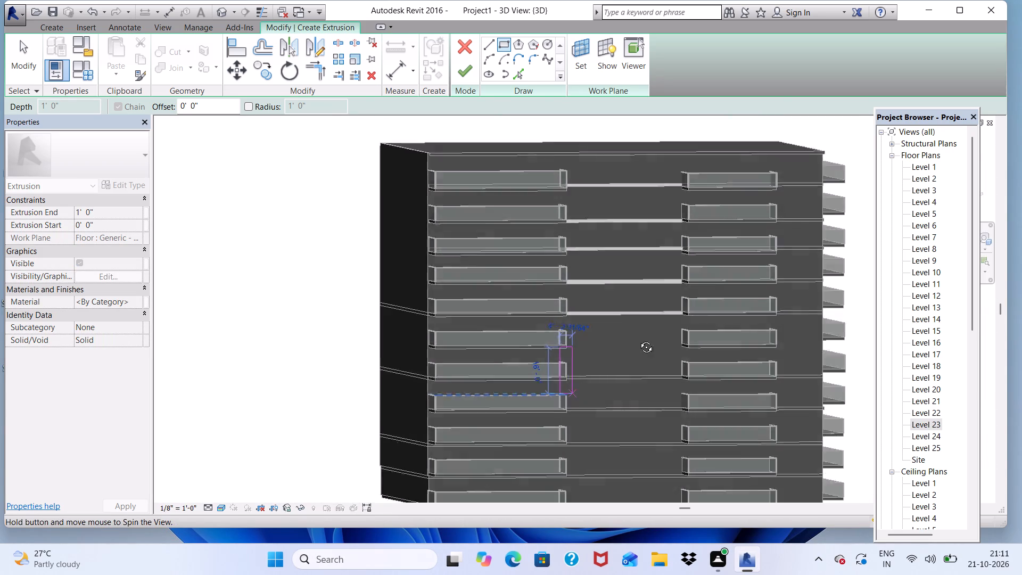
middle_click_drag(638, 339, 632, 354, "shift")
scroll(634, 349, "up", 13, "shift")
scroll(716, 371, "up", 3)
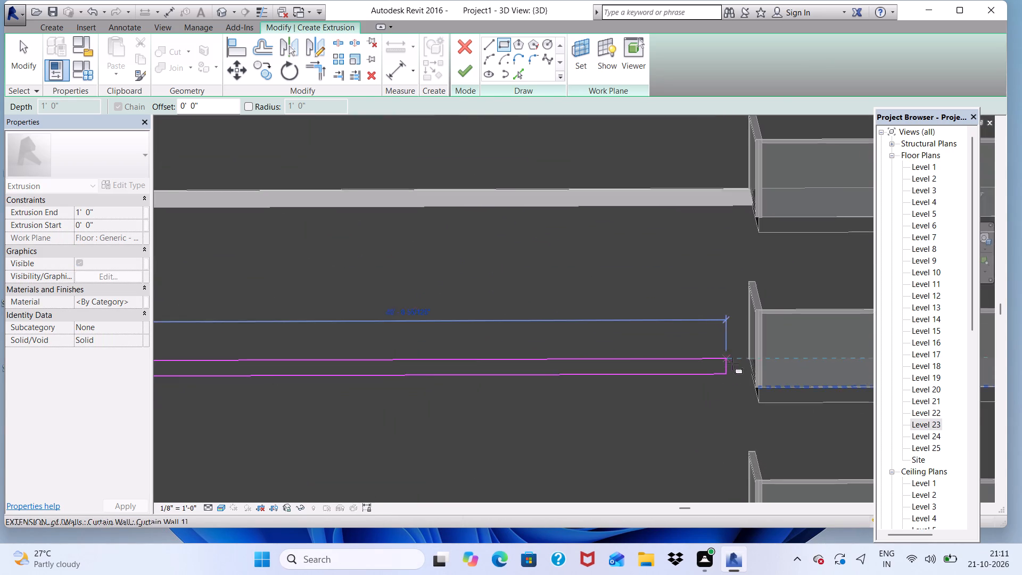
scroll(732, 364, "up", 7)
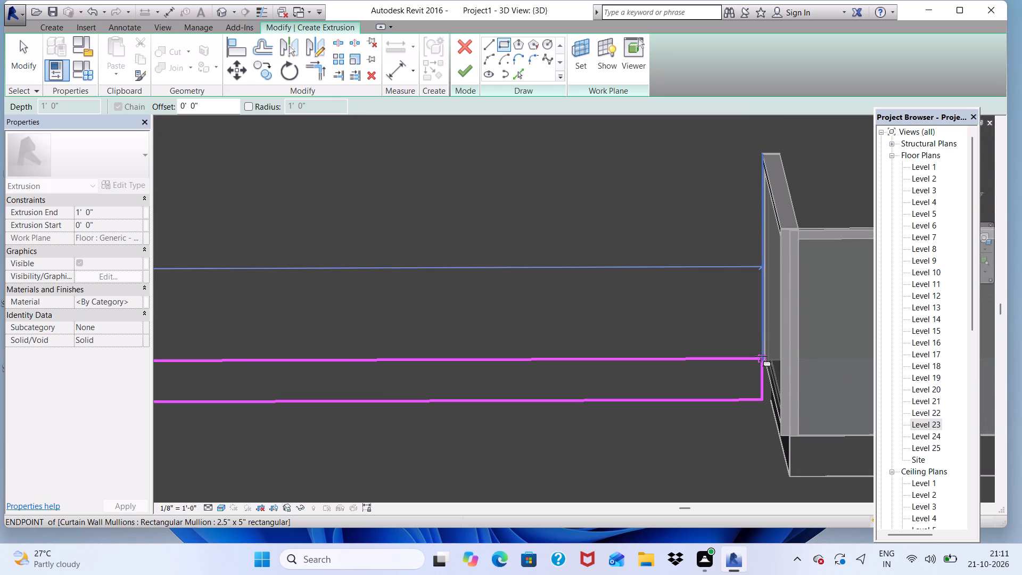
left_click(761, 356)
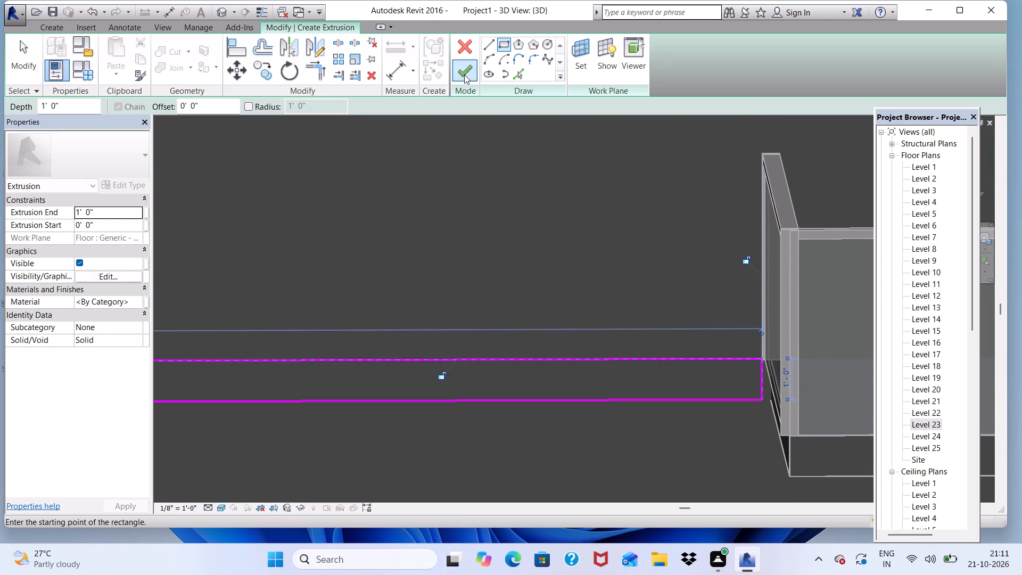
Finish the sketch as a 1' 0" deep extrusion and complete the in-place model.
left_click(464, 75)
scroll(489, 339, "down", 2)
scroll(360, 357, "down", 9)
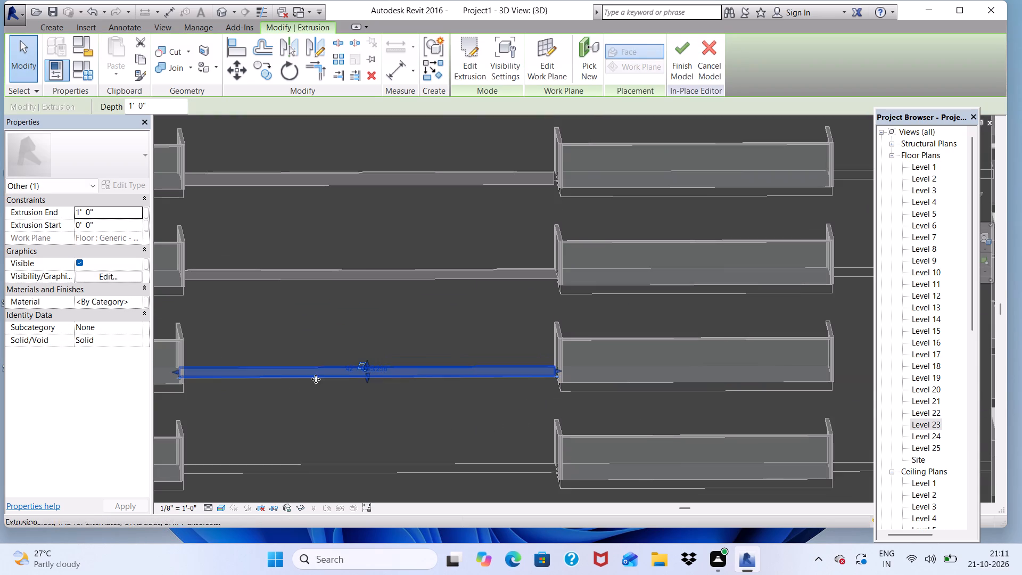
scroll(409, 380, "up", 3)
scroll(328, 377, "up", 2)
left_click_drag(347, 371, 341, 380)
left_click(680, 57)
Examine the facade between the two balcony stacks from several angles, comparing the banded levels with the slab edges still without bands.
scroll(600, 267, "down", 8)
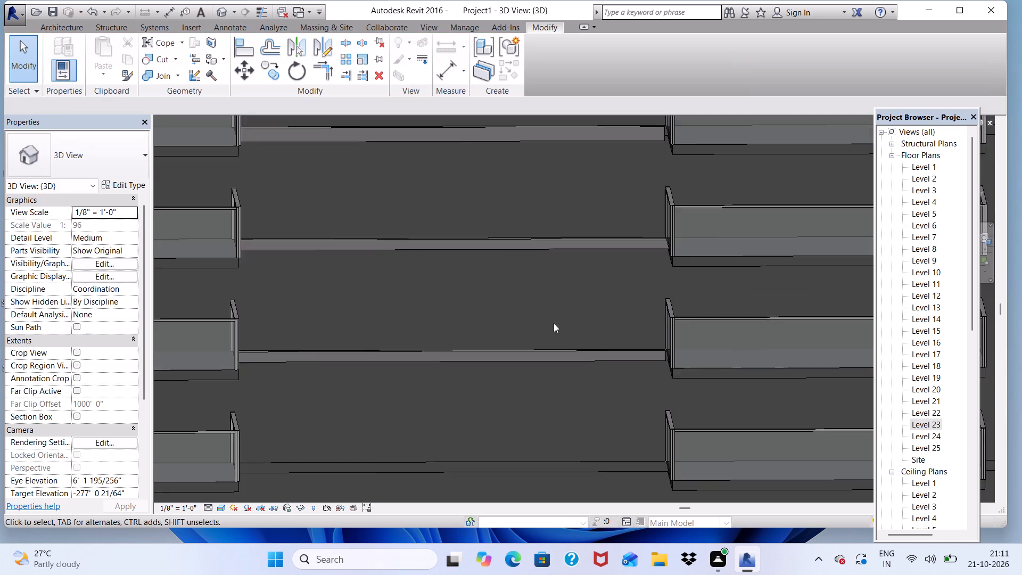
scroll(492, 405, "down", 1)
scroll(433, 396, "down", 3, "shift")
middle_click_drag(430, 443, 353, 301, "shift")
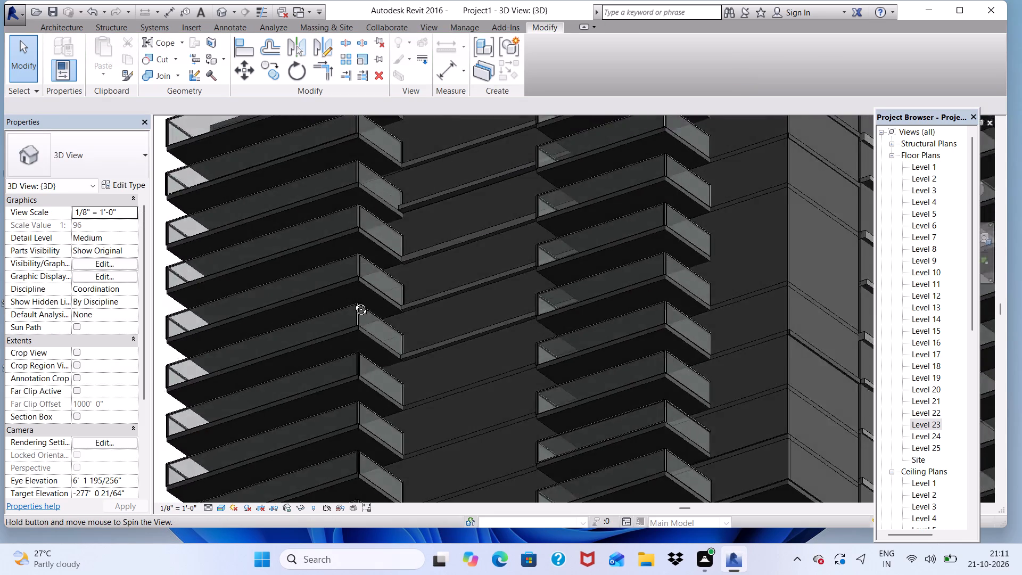
middle_click_drag(353, 301, 374, 449, "shift")
scroll(439, 363, "up", 1, "shift")
scroll(448, 293, "down", 9, "shift")
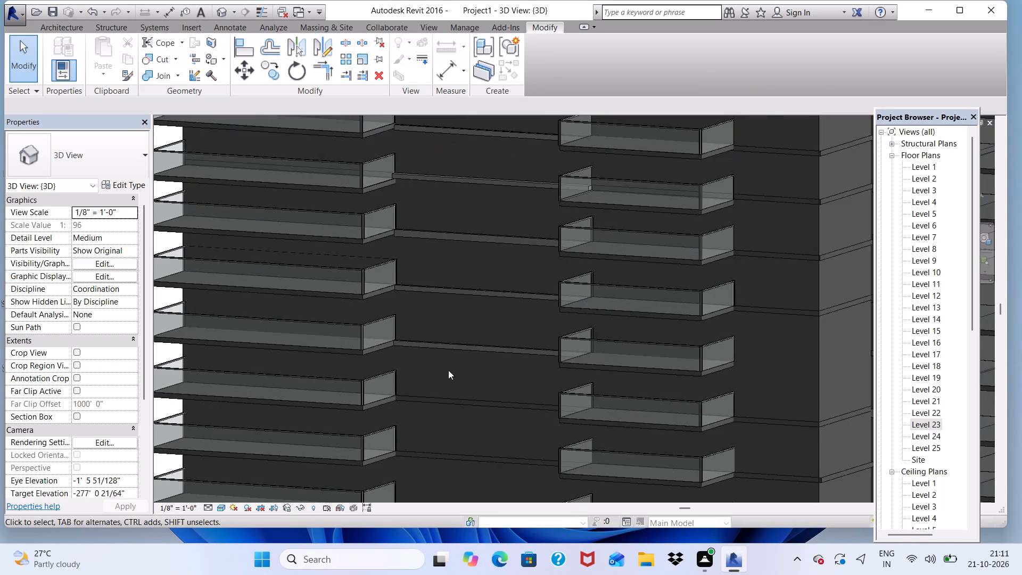
scroll(452, 345, "up", 1)
scroll(447, 290, "down", 4)
middle_click_drag(439, 437, 483, 176, "shift")
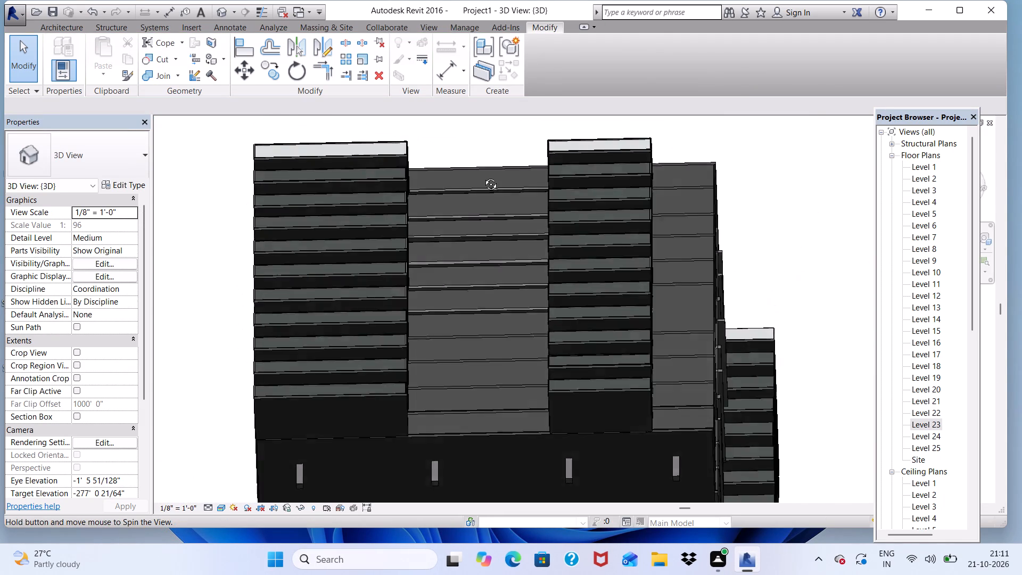
middle_click_drag(483, 176, 359, 439, "shift")
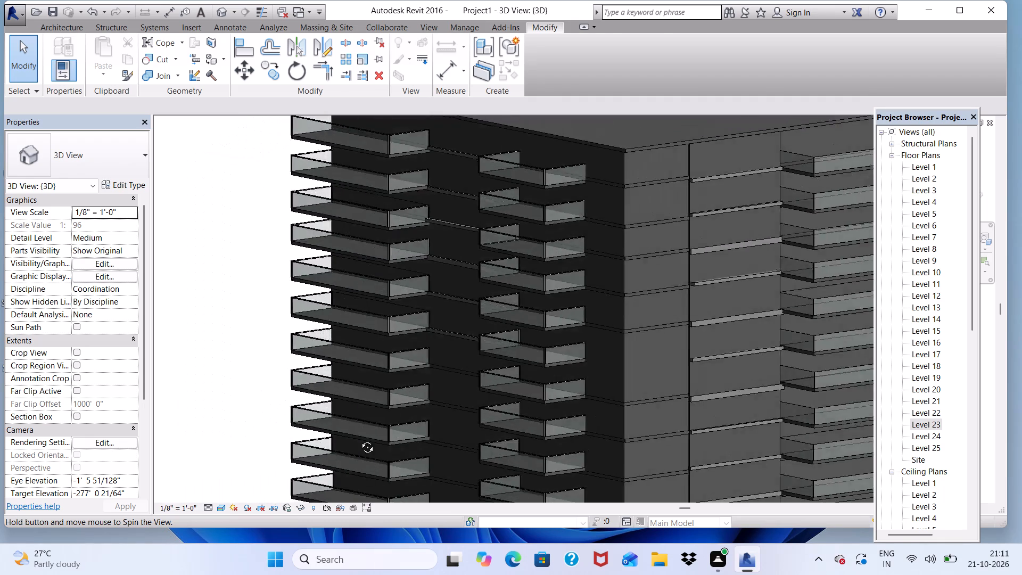
middle_click_drag(359, 439, 487, 432, "shift")
scroll(483, 415, "up", 2, "shift")
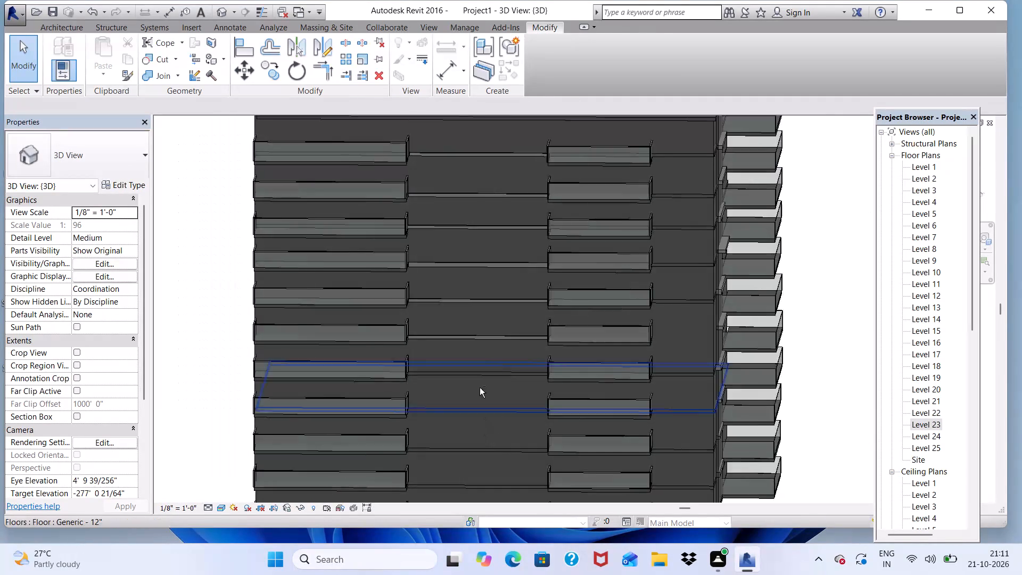
scroll(480, 388, "up", 7, "shift")
scroll(413, 295, "down", 3)
middle_click_drag(409, 291, 357, 288)
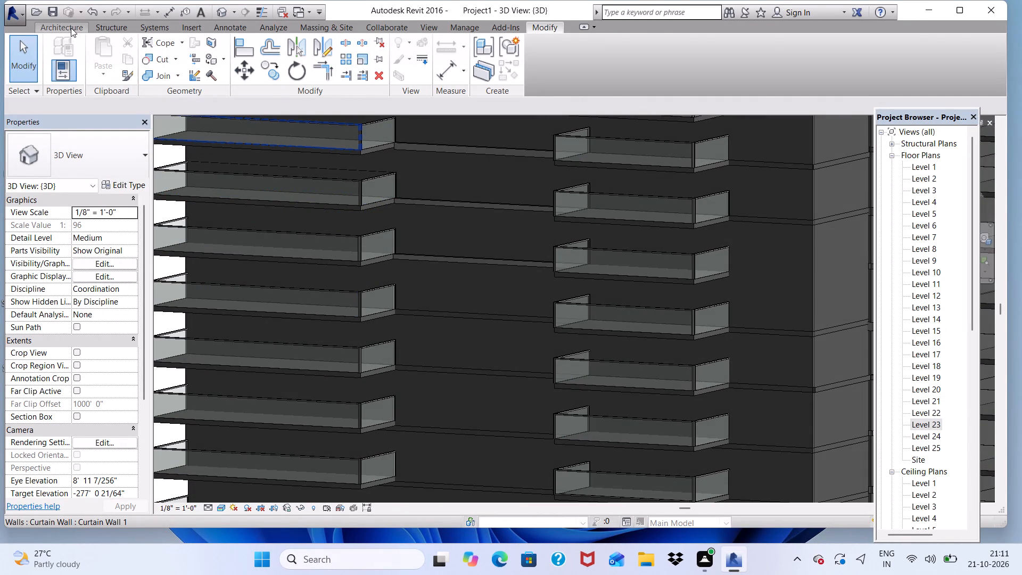
Start a new in-place component in the Generic Models category with the default name, dismissing the save reminder without saving.
left_click(72, 27)
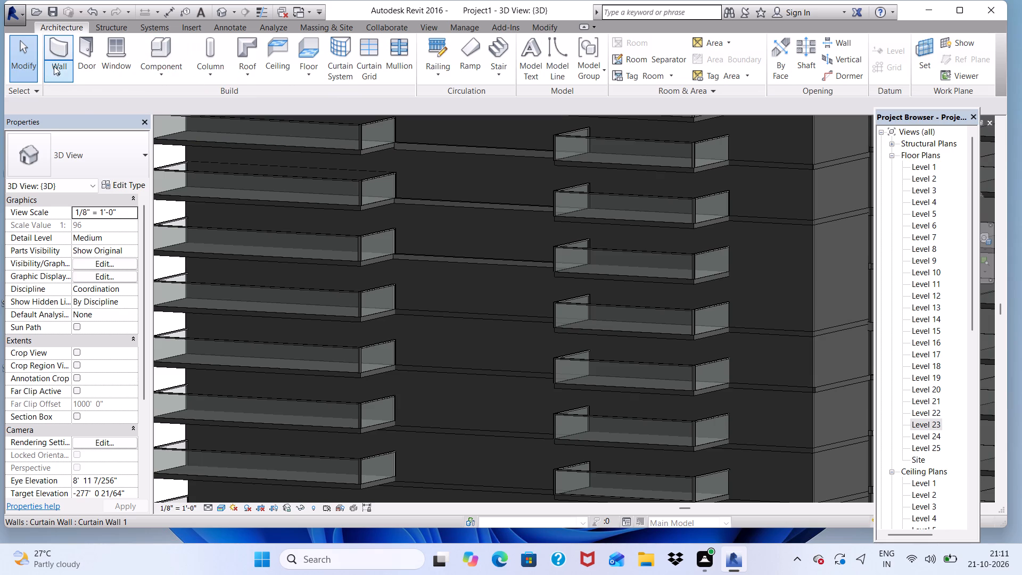
left_click(158, 72)
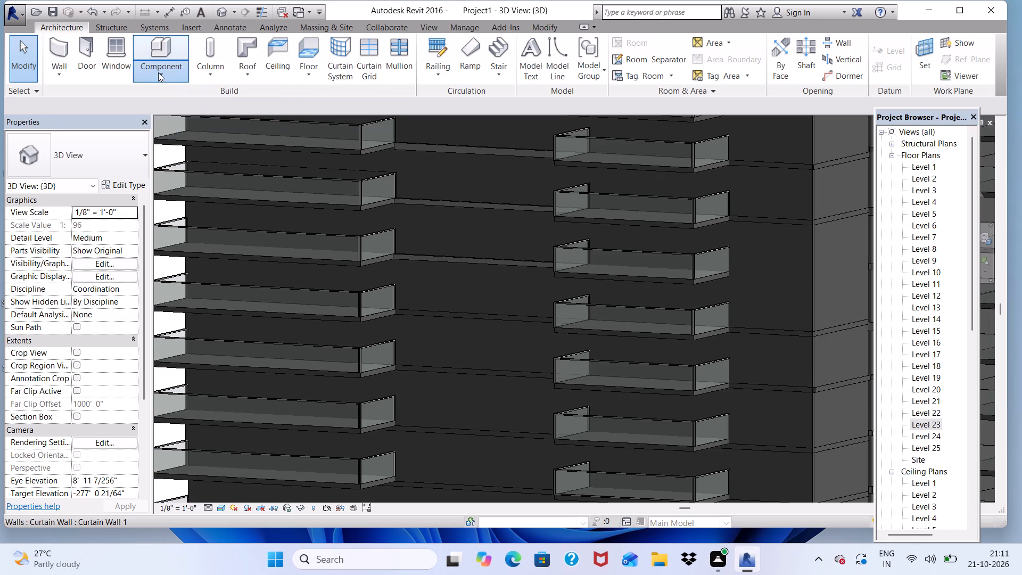
left_click(172, 134)
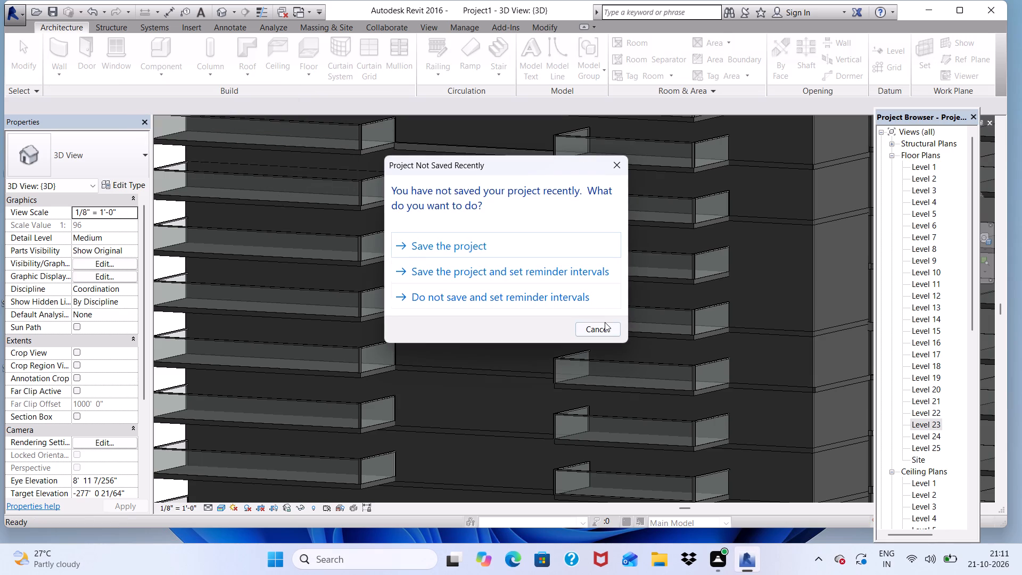
left_click(605, 324)
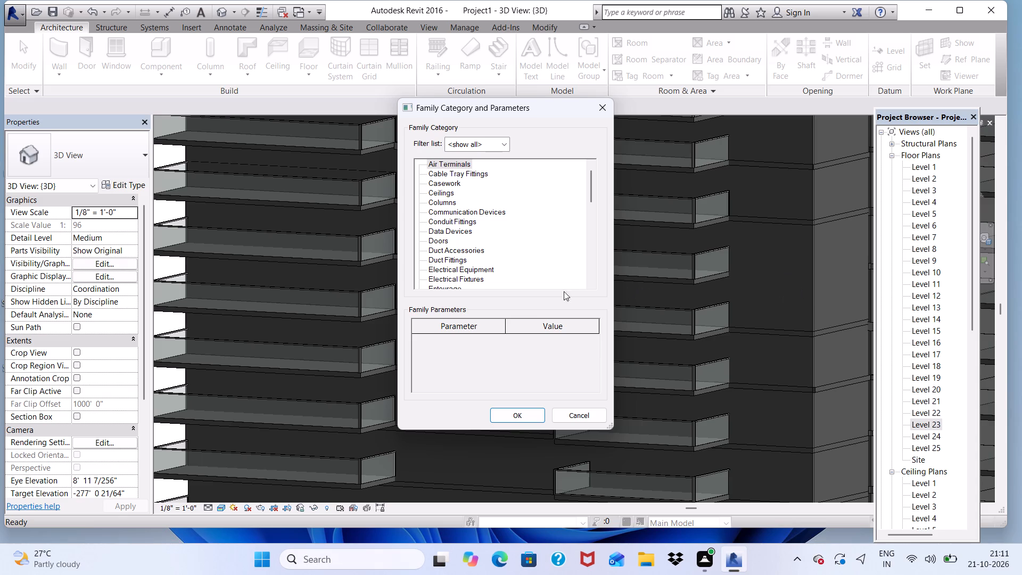
scroll(484, 267, "down", 8)
scroll(446, 262, "up", 1)
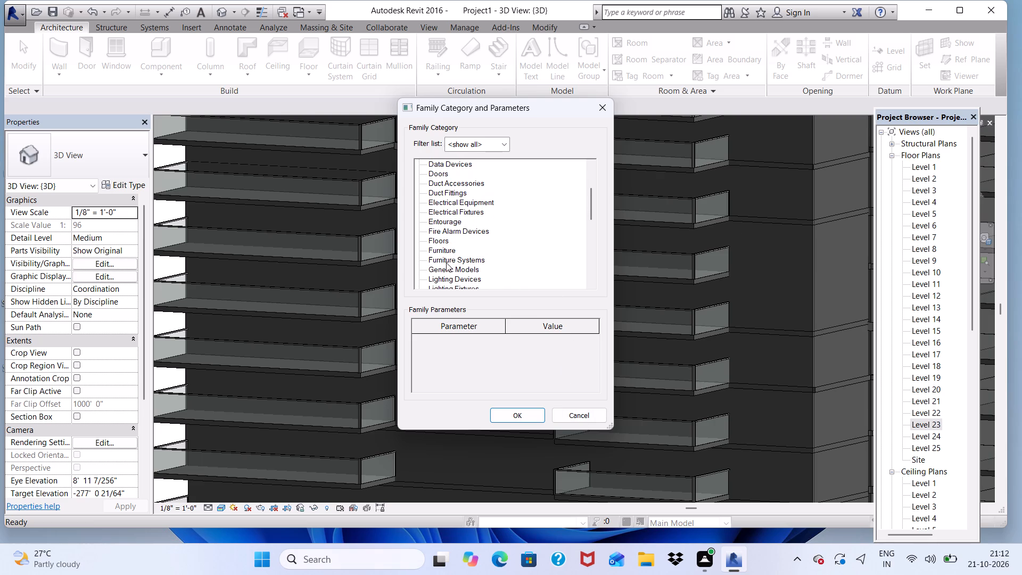
left_click(450, 268)
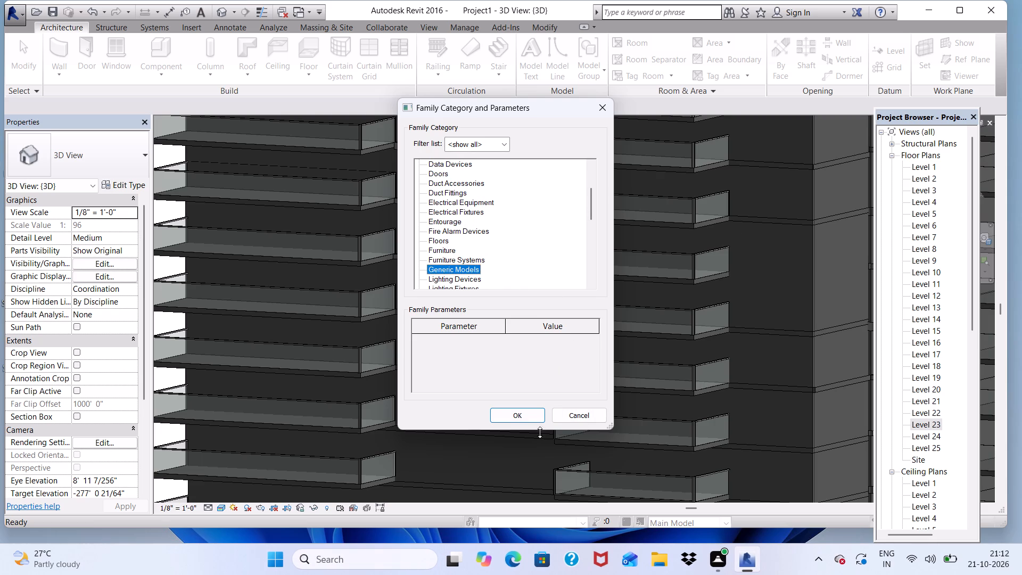
left_click(514, 413)
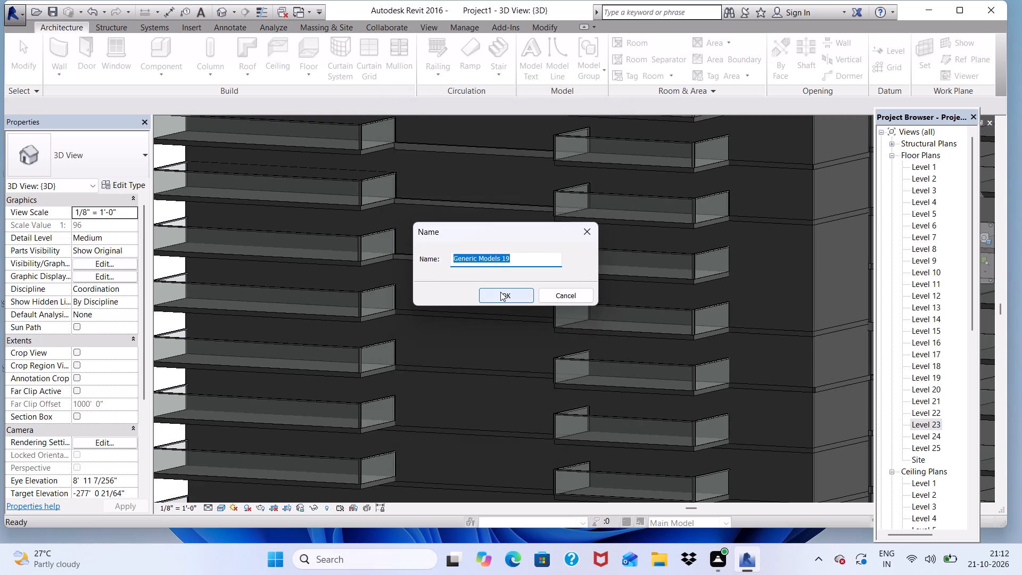
left_click(500, 292)
Start an extrusion and pick the floor slab edge face one level below the lowest band as its work plane.
scroll(502, 292, "down", 4)
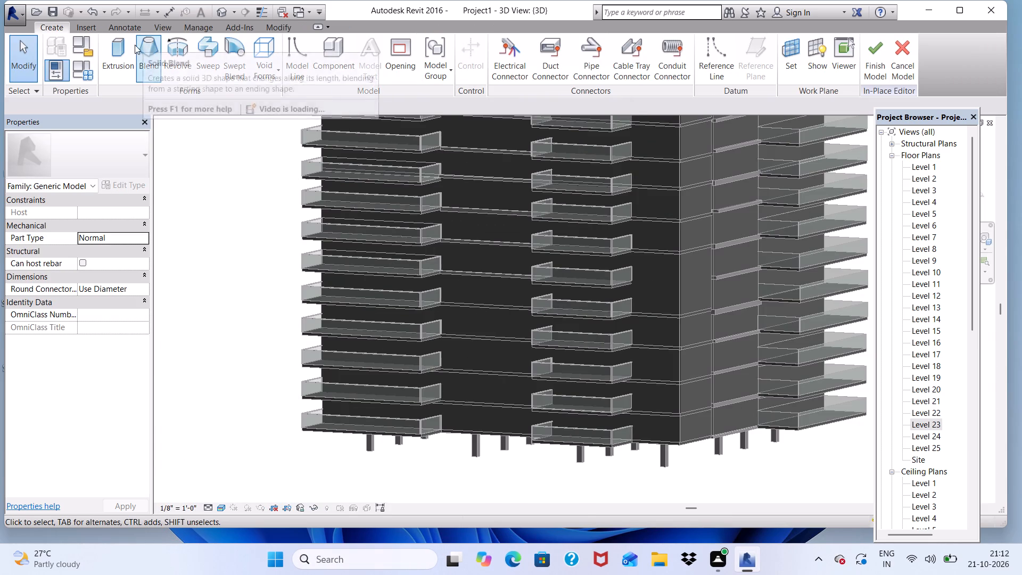
left_click(126, 48)
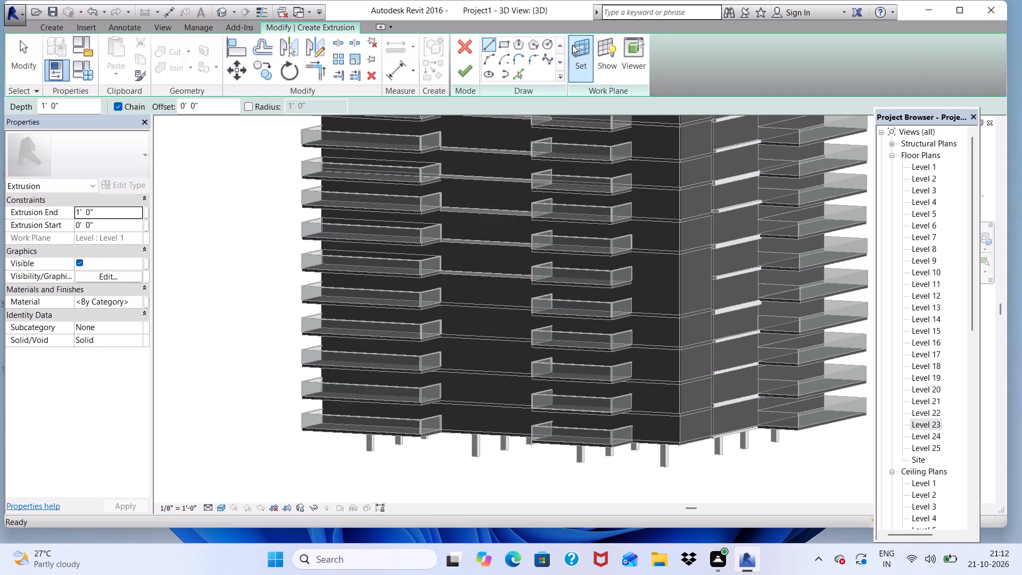
left_click(577, 45)
scroll(459, 350, "up", 2)
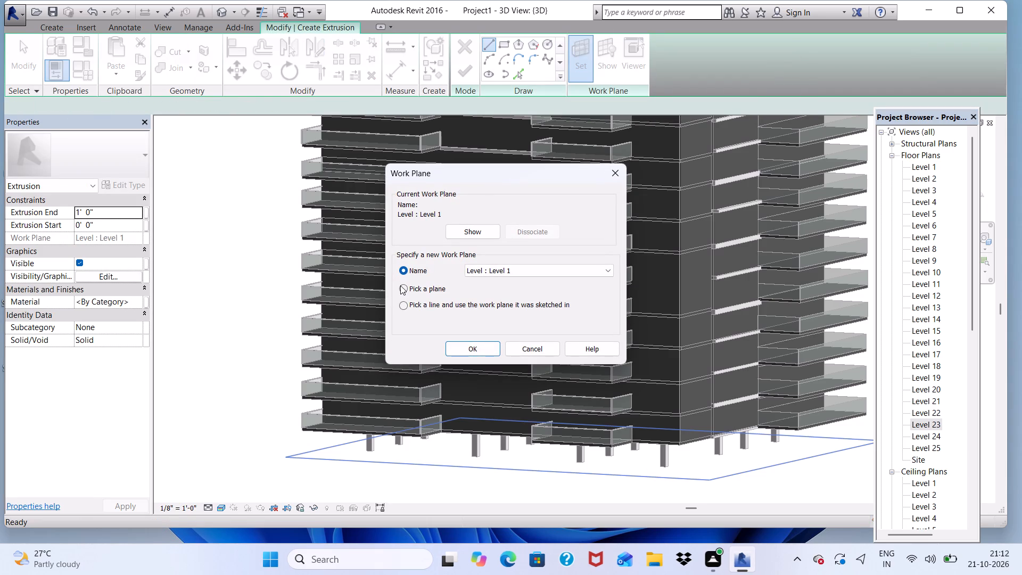
left_click(400, 285)
left_click(471, 351)
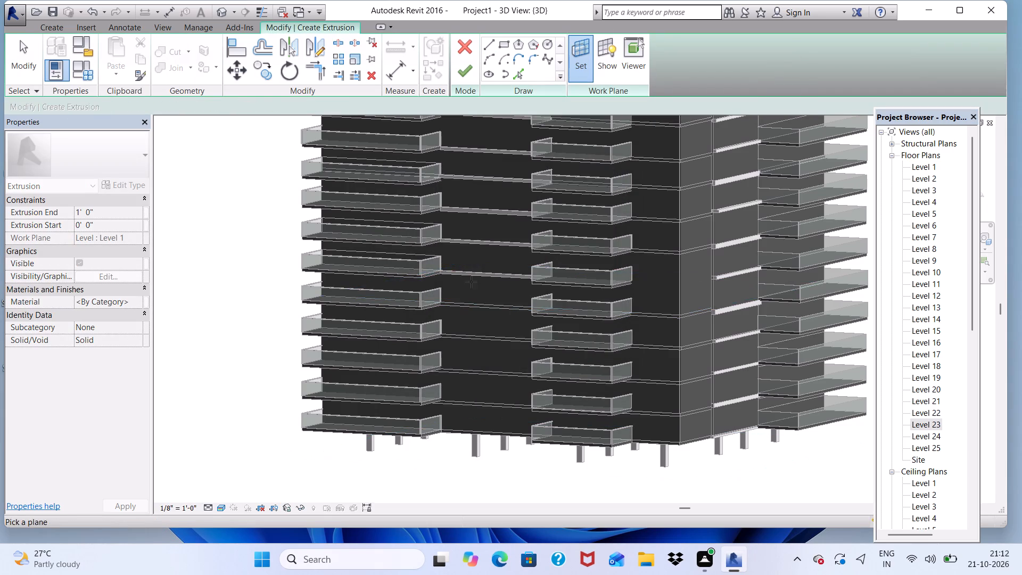
scroll(464, 273, "up", 4)
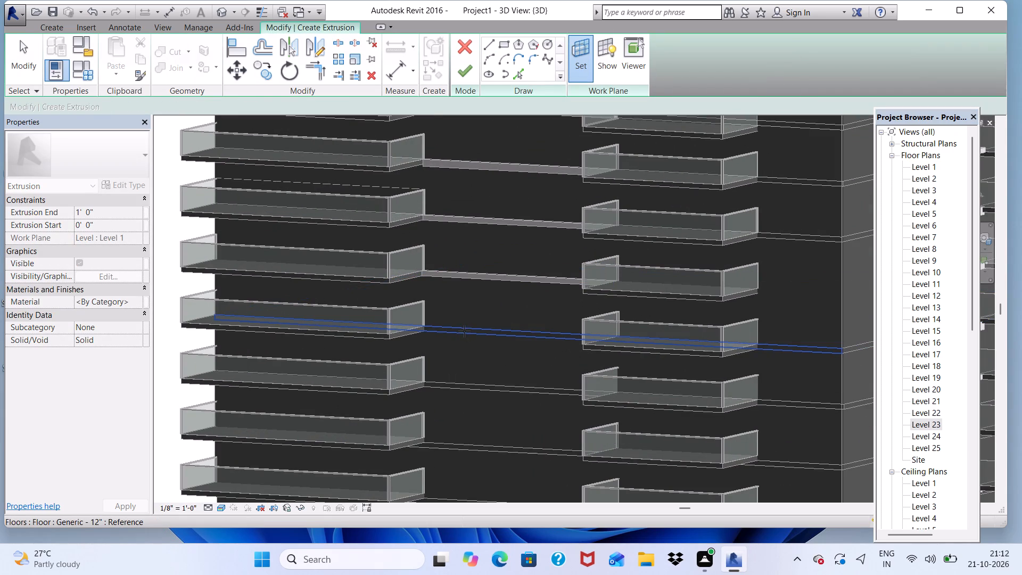
left_click(464, 331)
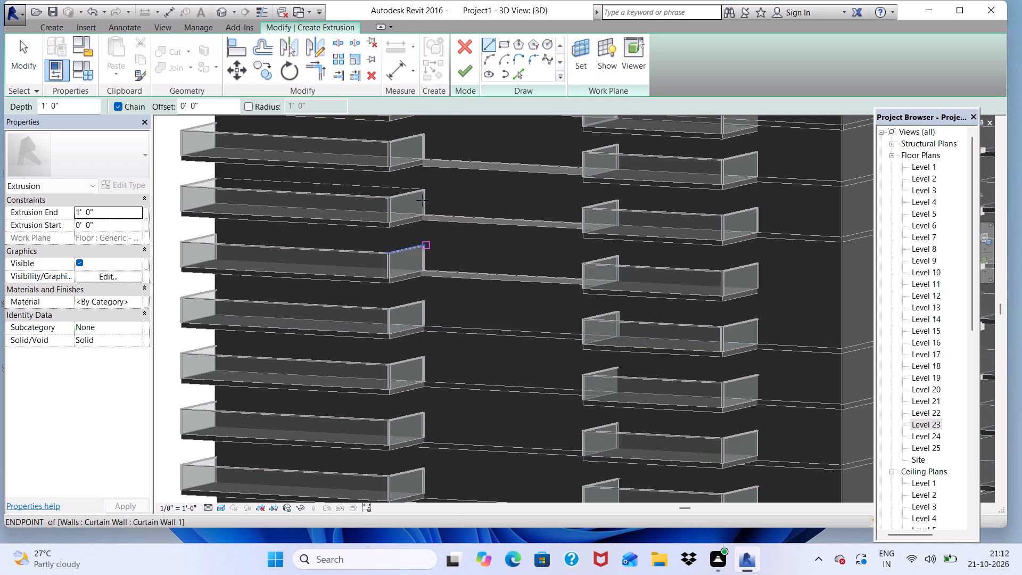
Sketch a rectangle about 42' long along that slab edge, from one balcony's inner corner to the facing balcony's corner.
left_click(508, 43)
scroll(462, 415, "up", 3)
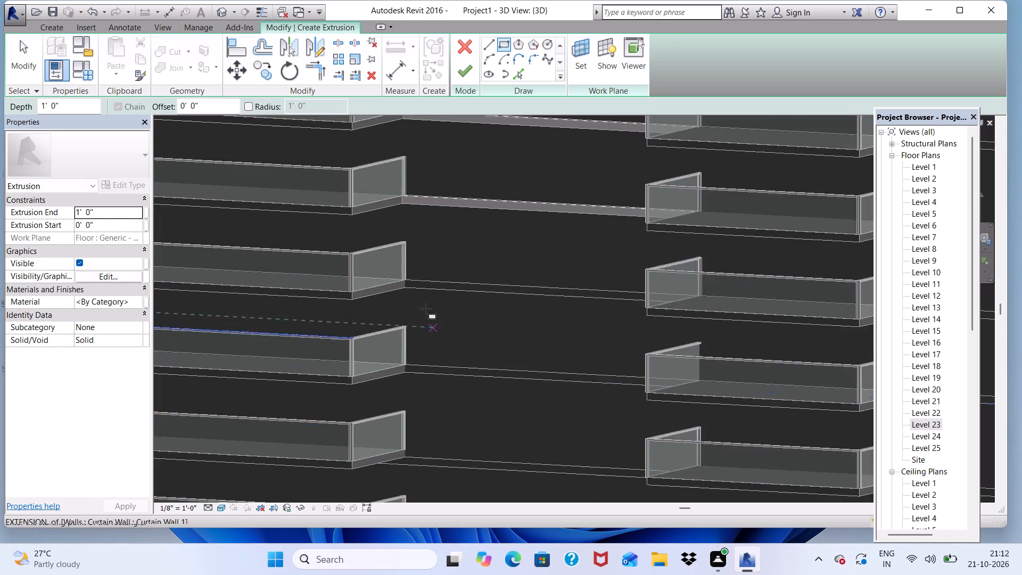
scroll(426, 291, "up", 20)
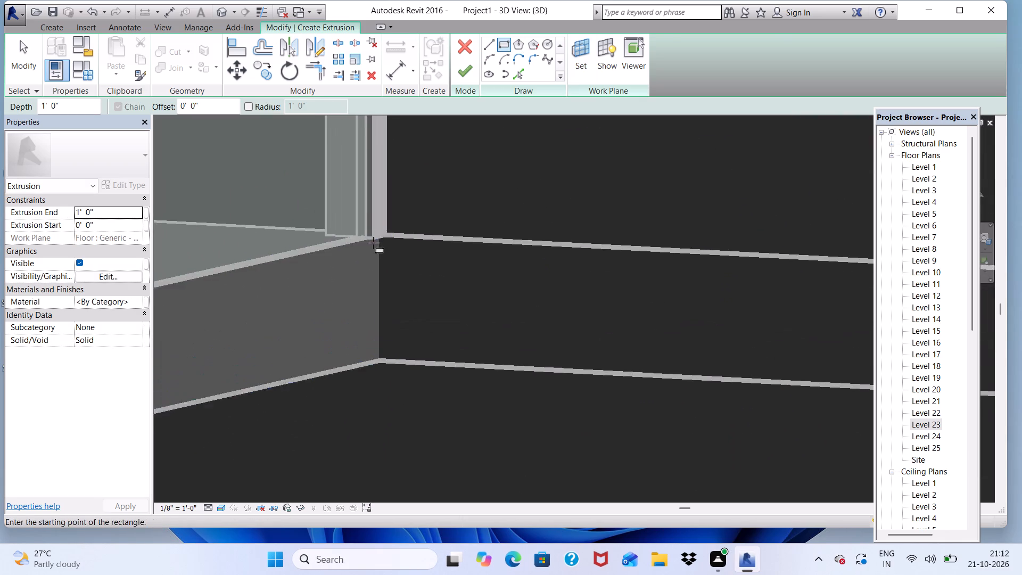
left_click(383, 241)
scroll(521, 307, "down", 5)
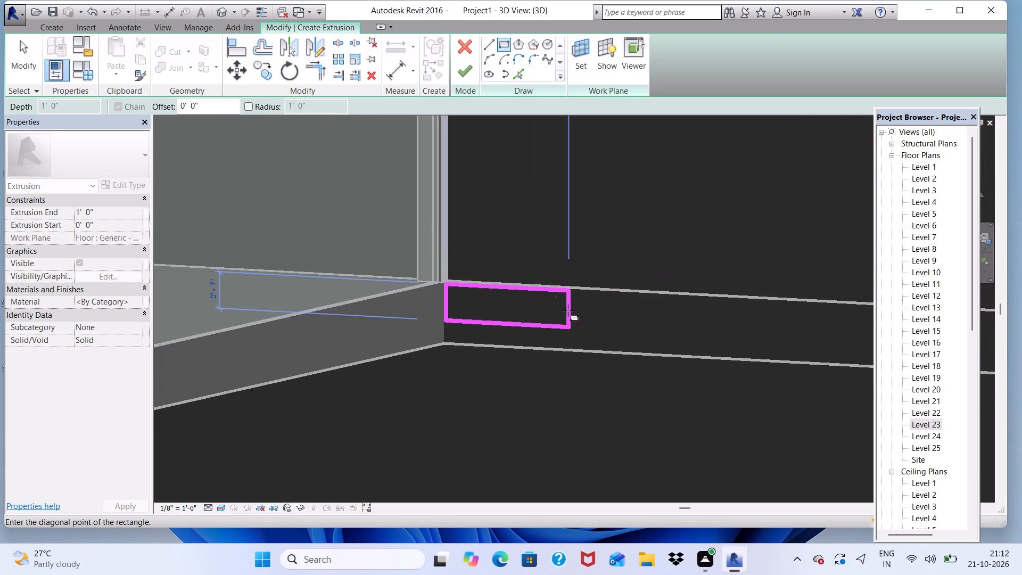
scroll(568, 310, "down", 15)
middle_click_drag(573, 386, 586, 389)
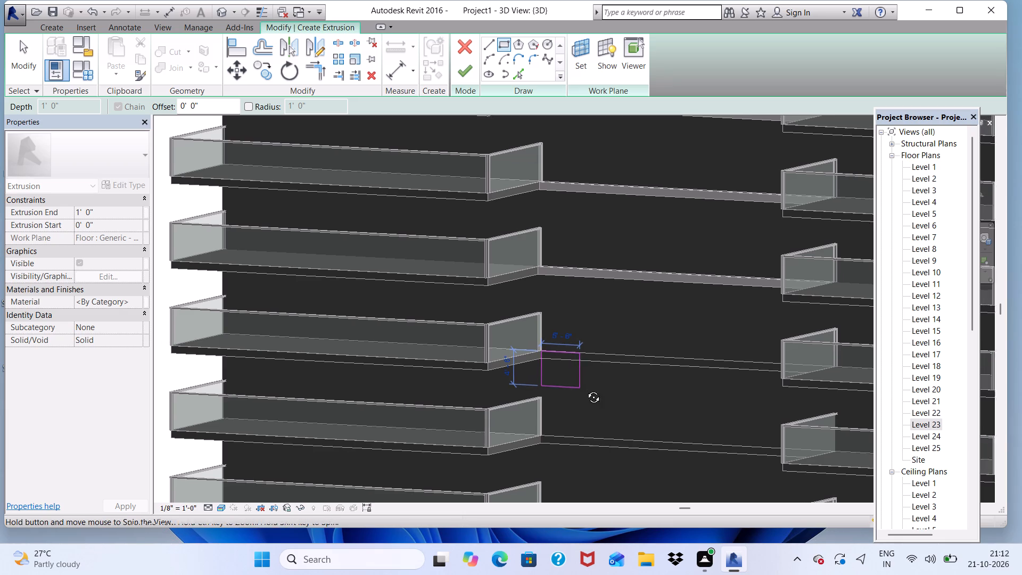
middle_click_drag(586, 389, 689, 364)
middle_click_drag(689, 364, 599, 422, "shift")
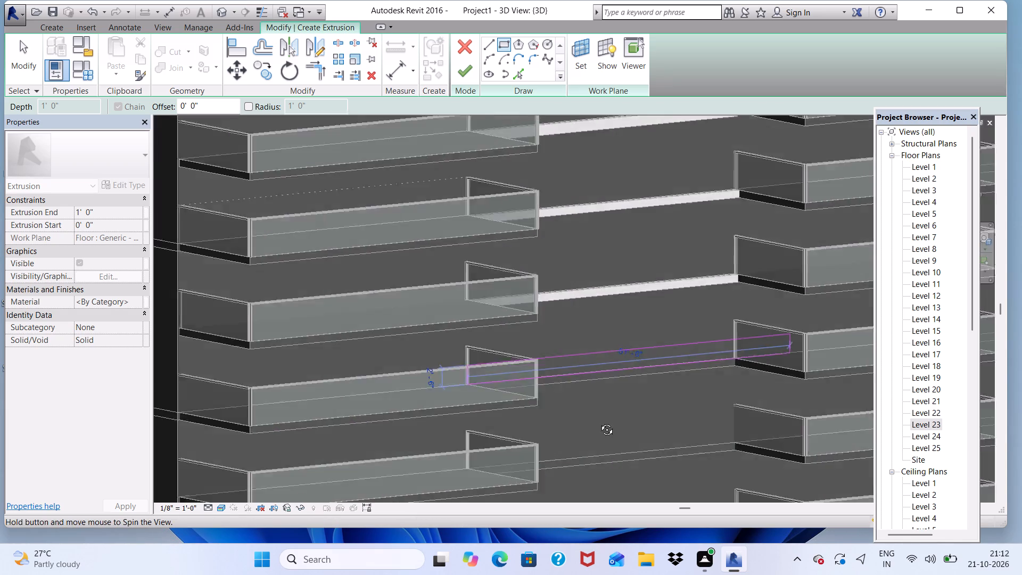
middle_click_drag(599, 422, 591, 414, "shift")
scroll(735, 381, "up", 3)
scroll(787, 359, "up", 6)
left_click(821, 361)
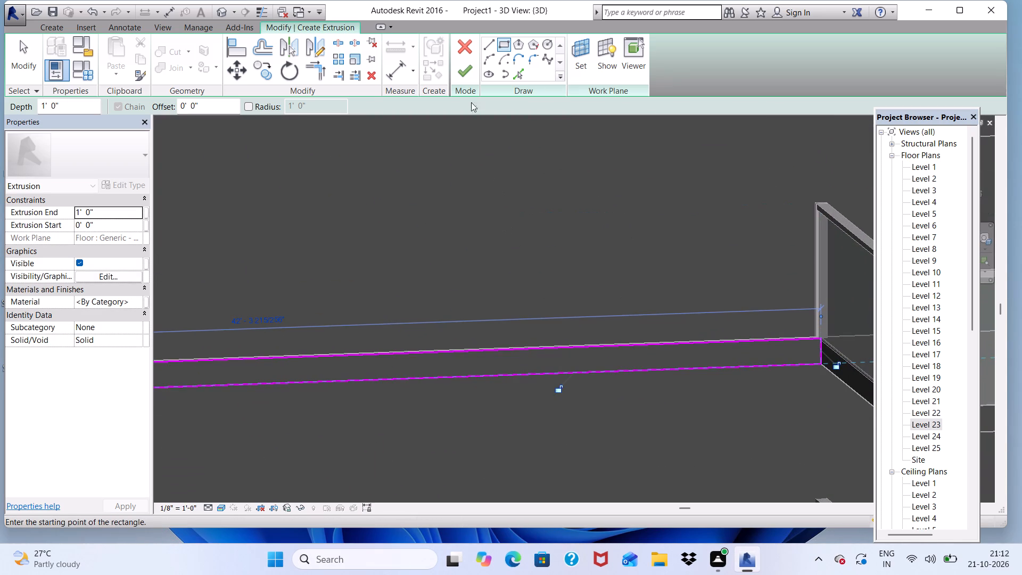
Finish the sketch as a 1' 0" deep extrusion and complete the in-place model.
left_click(467, 76)
scroll(468, 149, "down", 4)
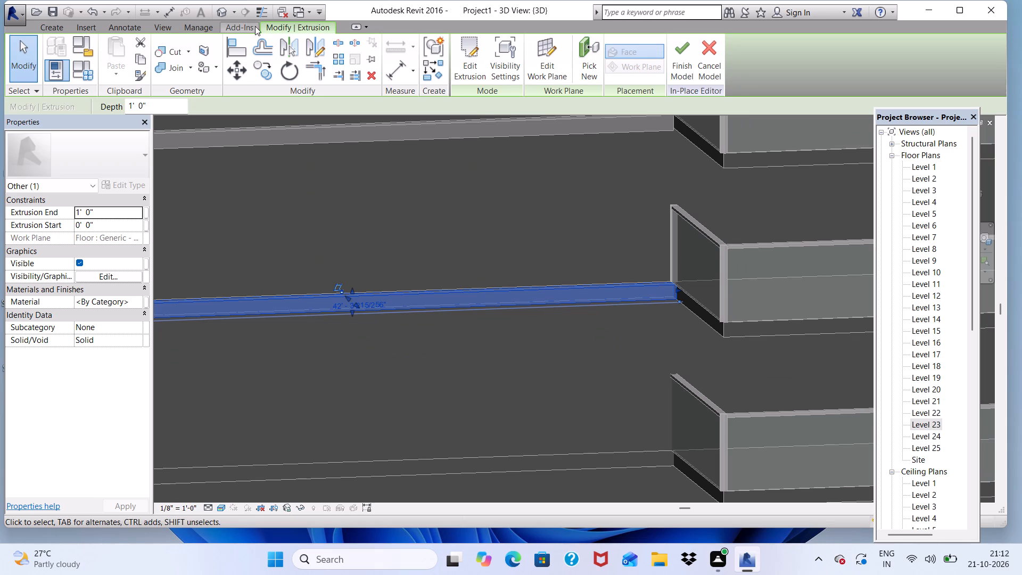
left_click(678, 57)
scroll(690, 150, "down", 4)
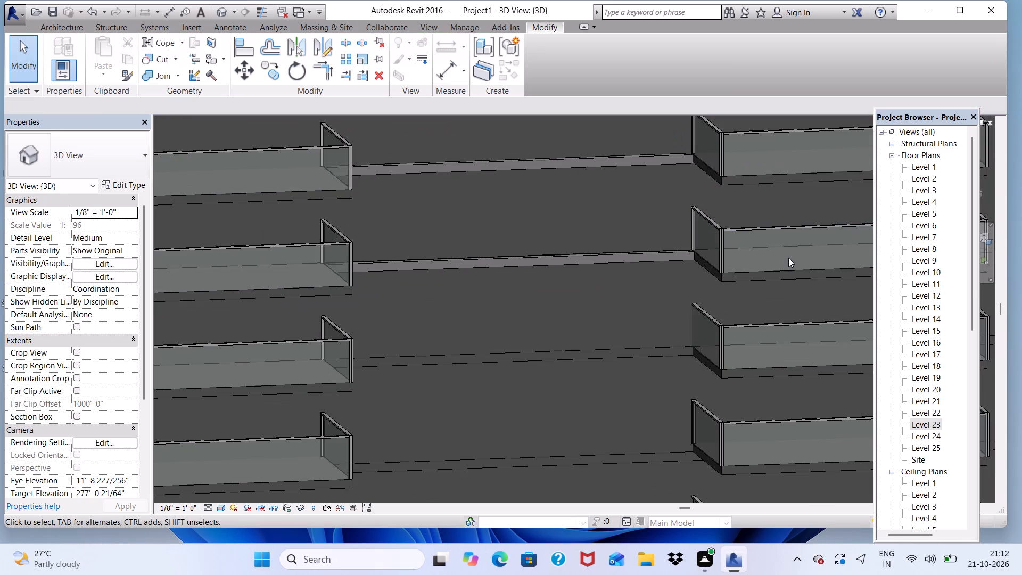
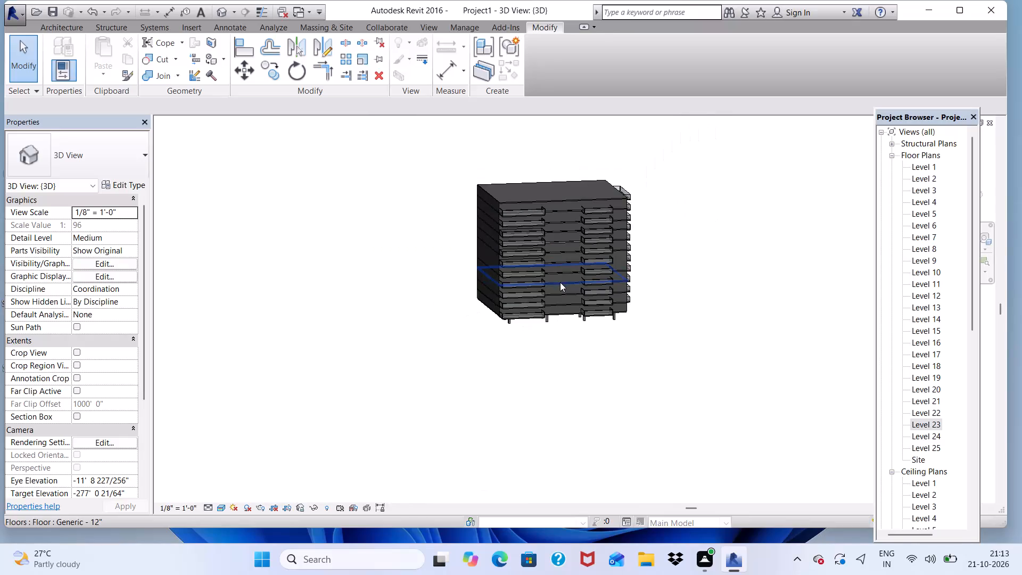
Examine the tower's balcony stacks and the slab edges between them in 3D, from the underside and the front.
scroll(560, 282, "up", 5)
scroll(560, 282, "down", 5)
scroll(560, 286, "up", 5)
scroll(556, 278, "down", 2)
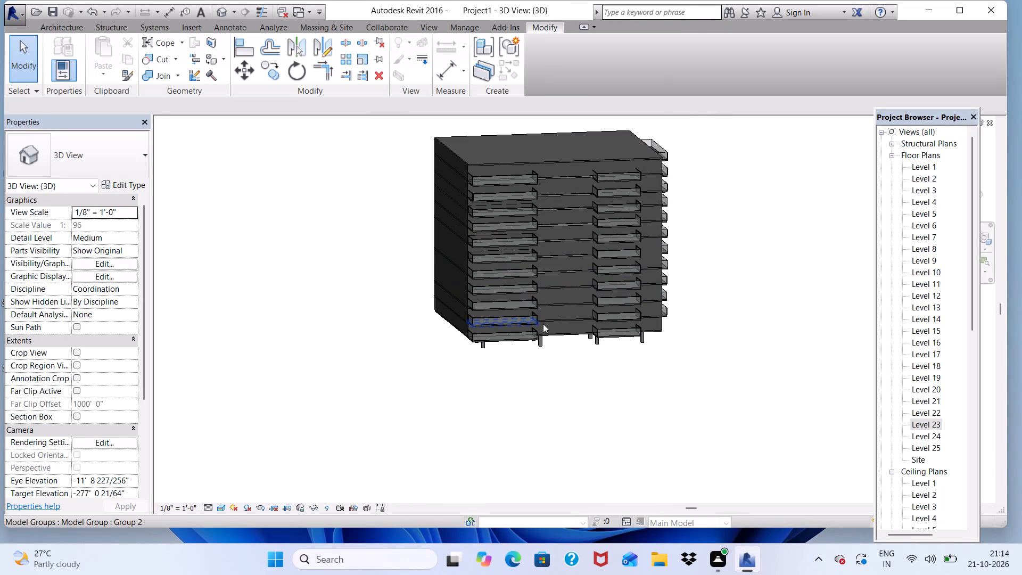
scroll(534, 373, "up", 4)
scroll(540, 352, "down", 1)
middle_click_drag(564, 291, 515, 172, "shift")
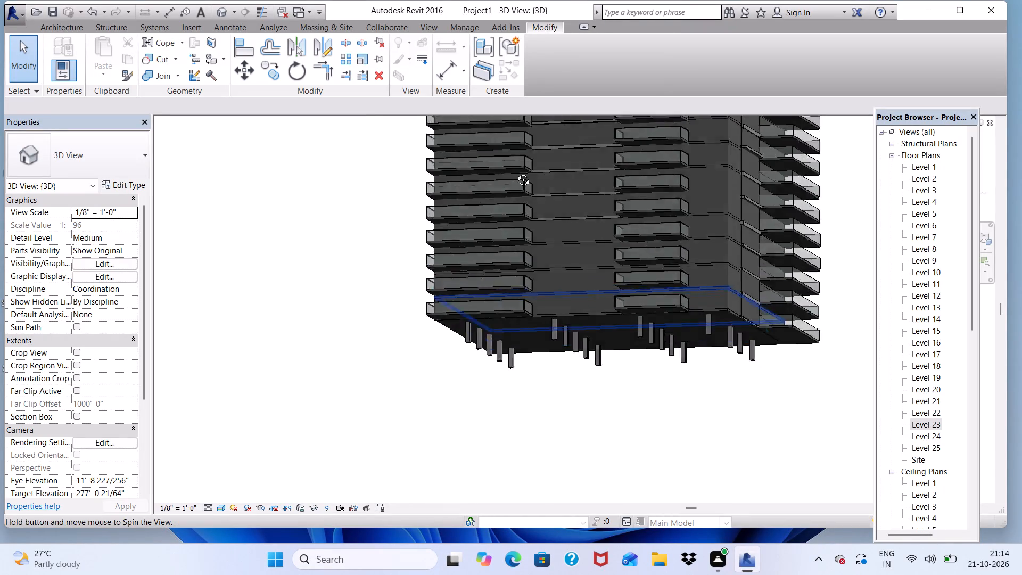
middle_click_drag(515, 172, 535, 393, "shift")
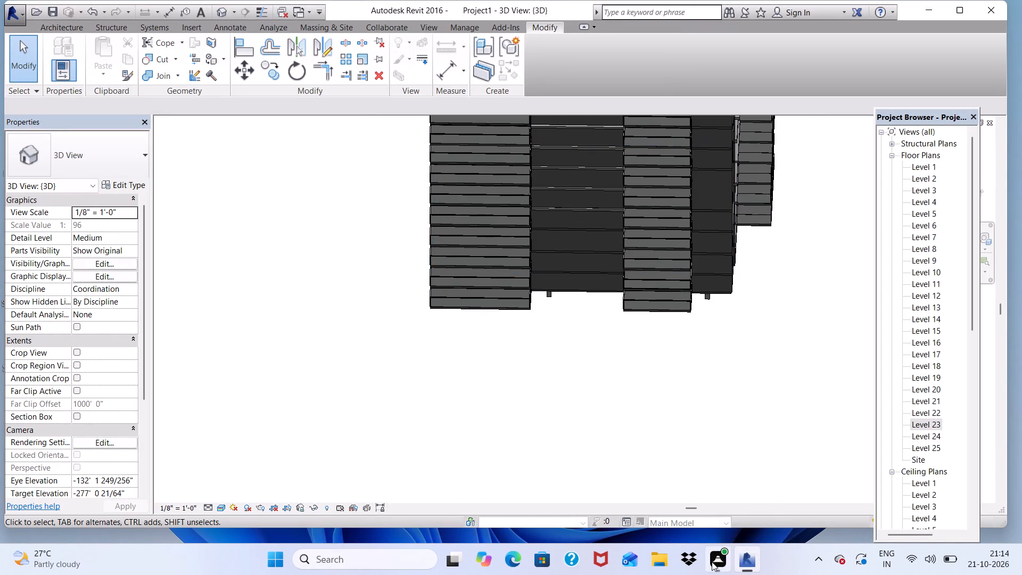
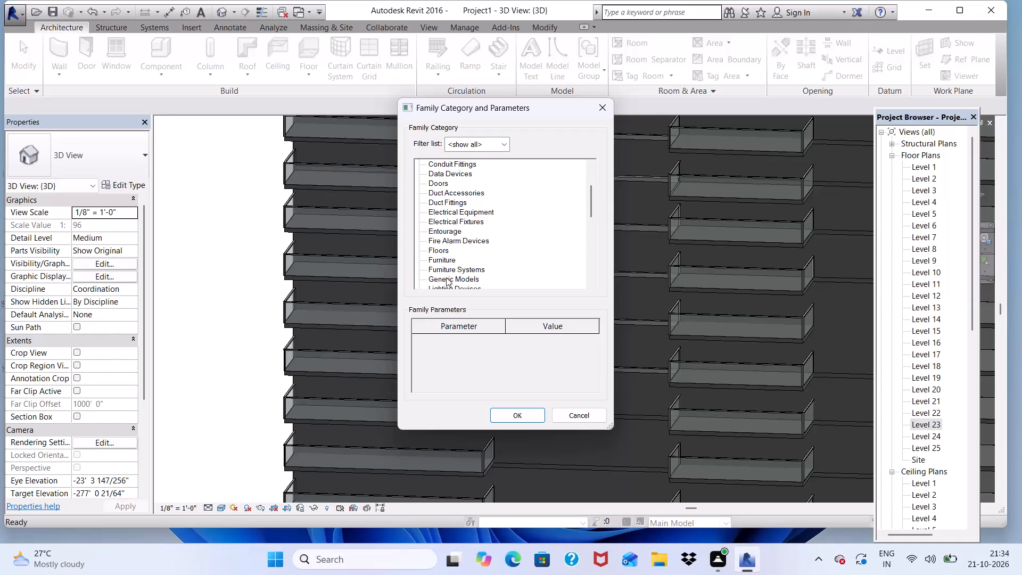
Start a new in-place family in the Generic Models category, keeping the suggested name.
left_click(446, 277)
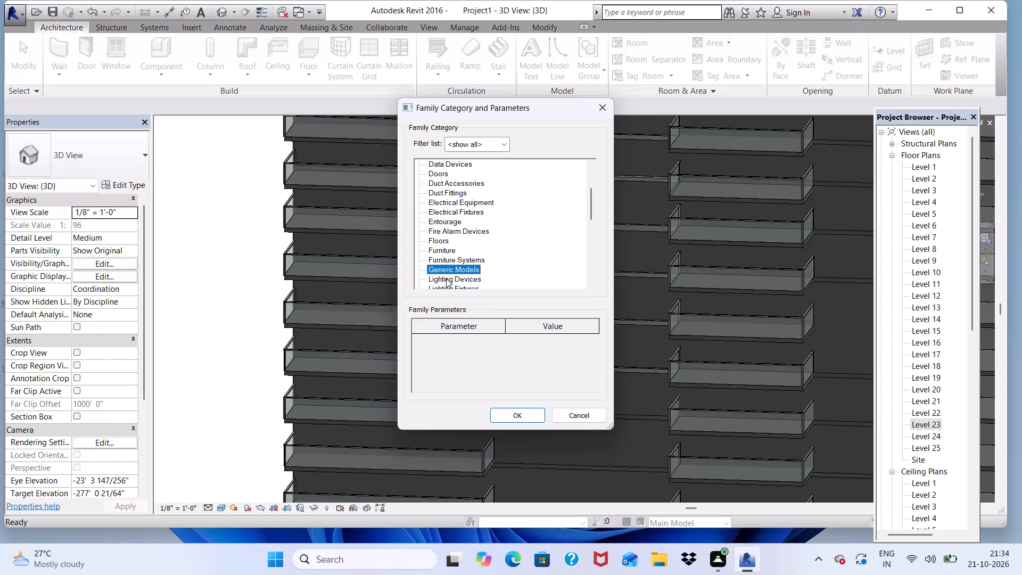
left_click(517, 416)
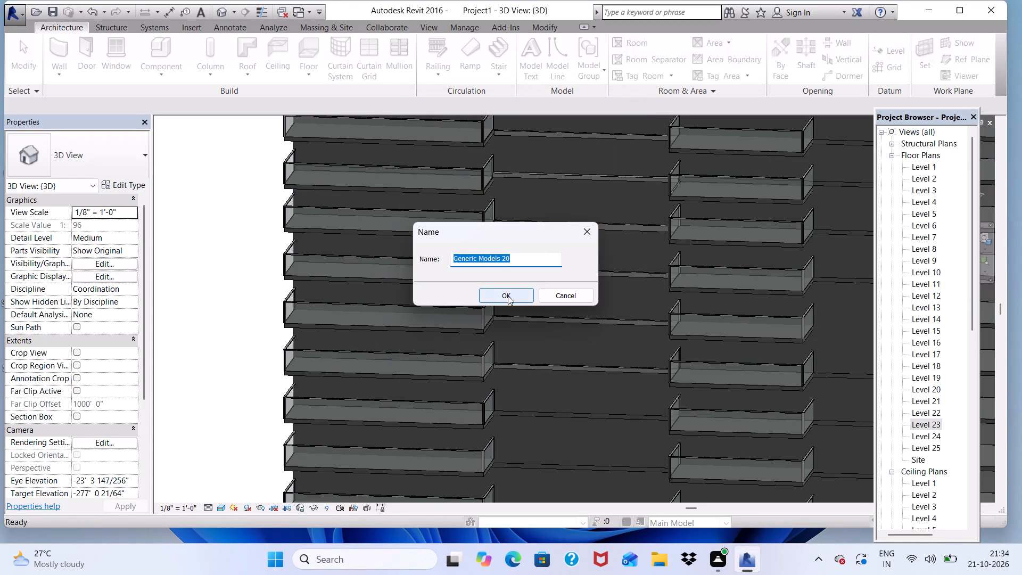
left_click(505, 293)
Start an extrusion and pick the face of the first slab edge below the lowest existing band as its work plane.
scroll(522, 400, "up", 1)
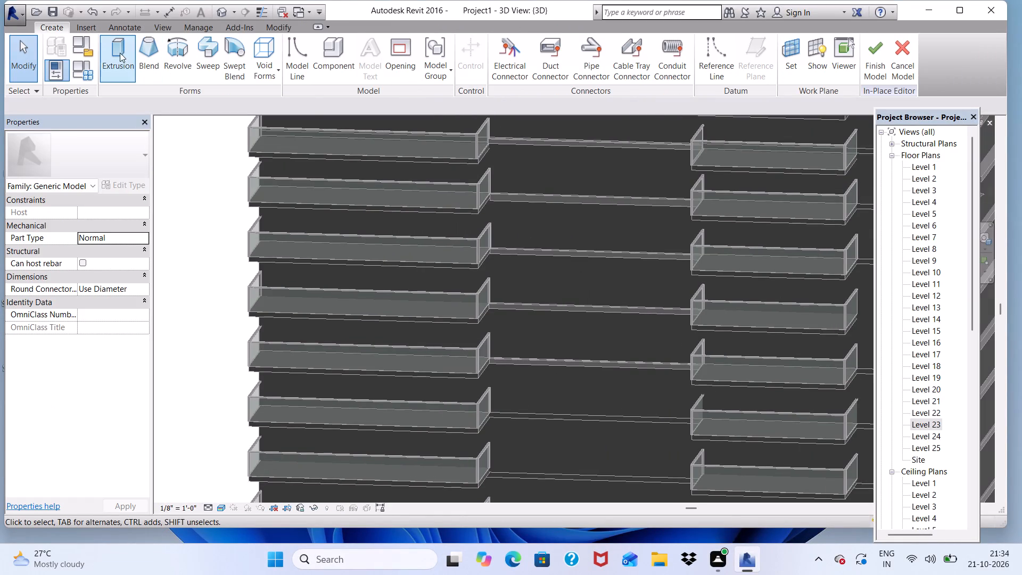
left_click(120, 53)
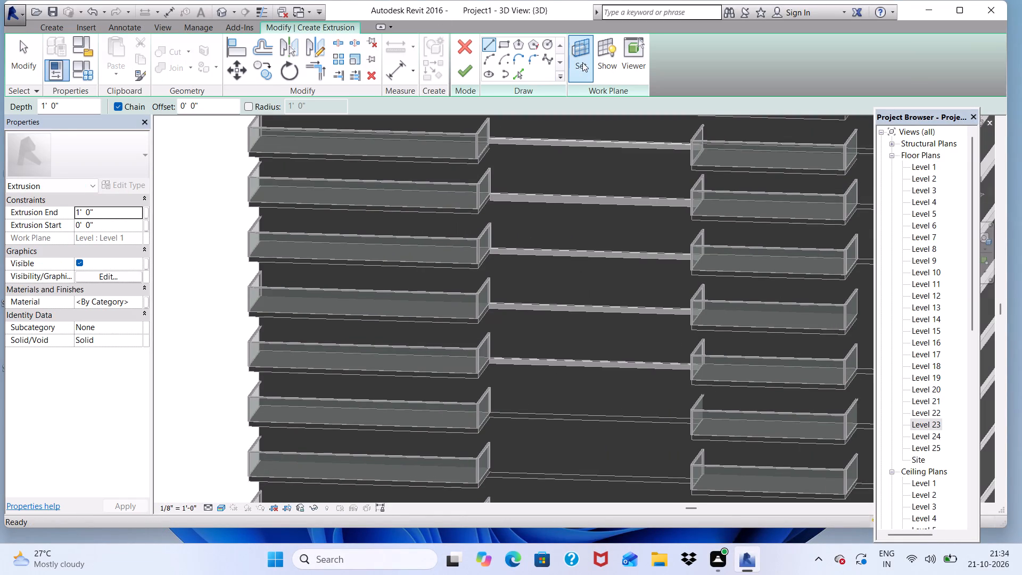
left_click(582, 60)
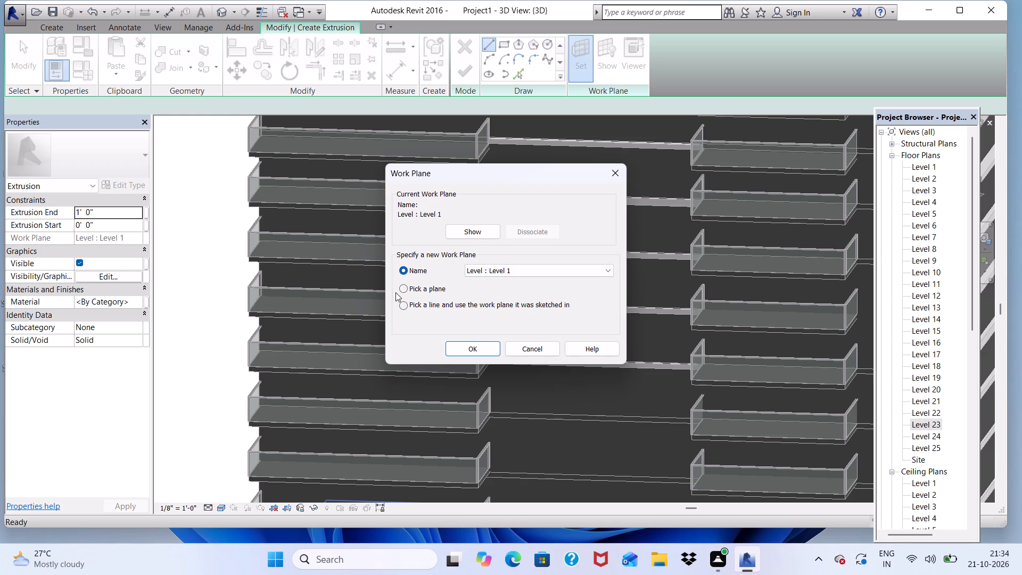
left_click(404, 287)
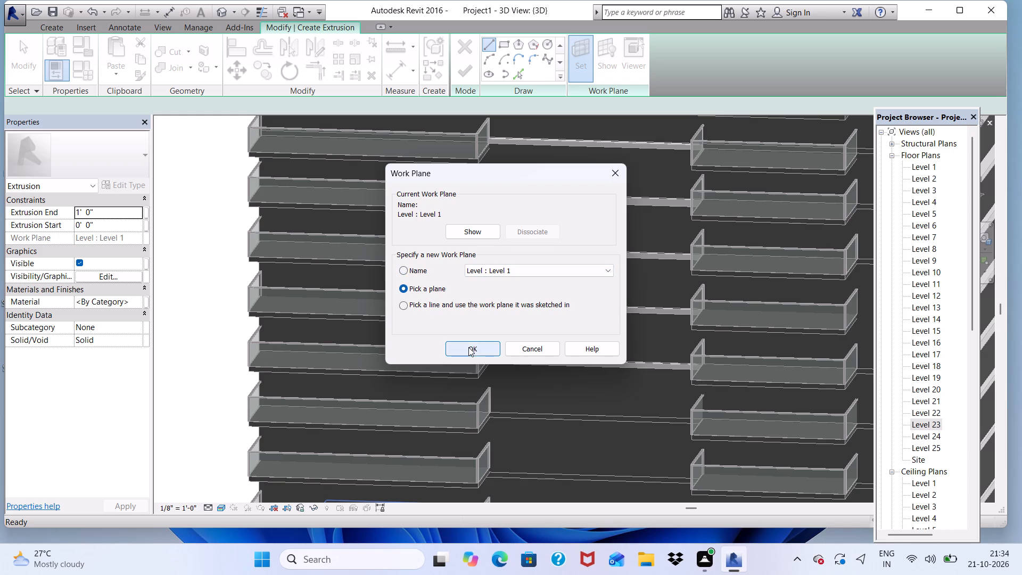
left_click(468, 350)
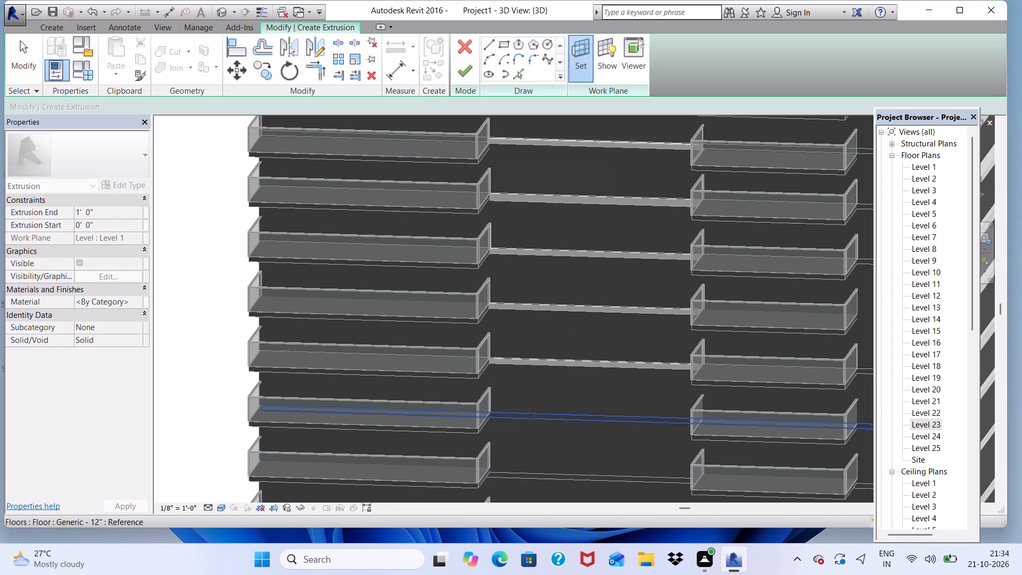
left_click(529, 417)
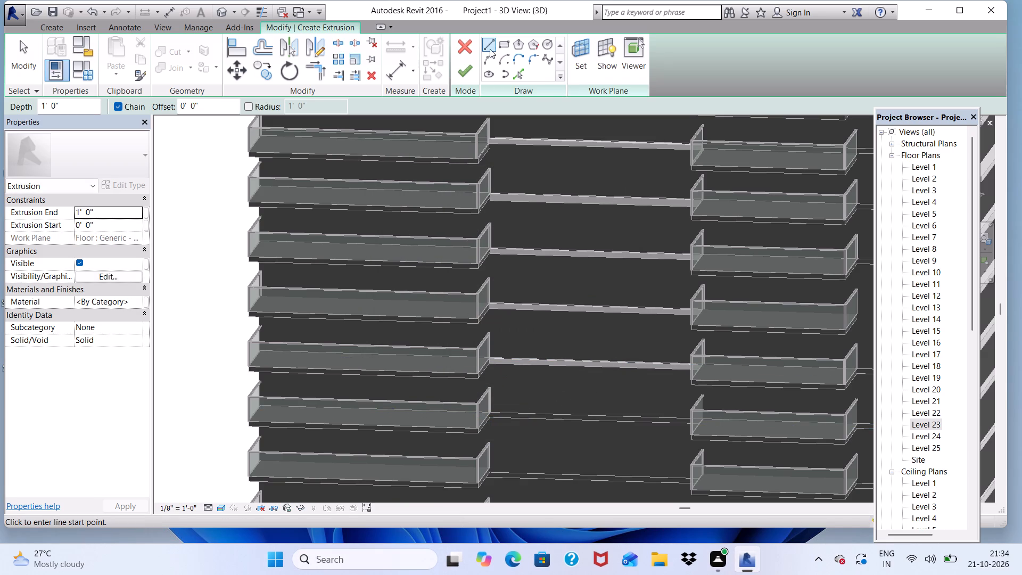
Sketch a rectangle about 42' 4" long along that slab edge between the balcony stacks and finish it as a 1' 0" deep in-place extrusion.
left_click(498, 44)
scroll(548, 245, "down", 2)
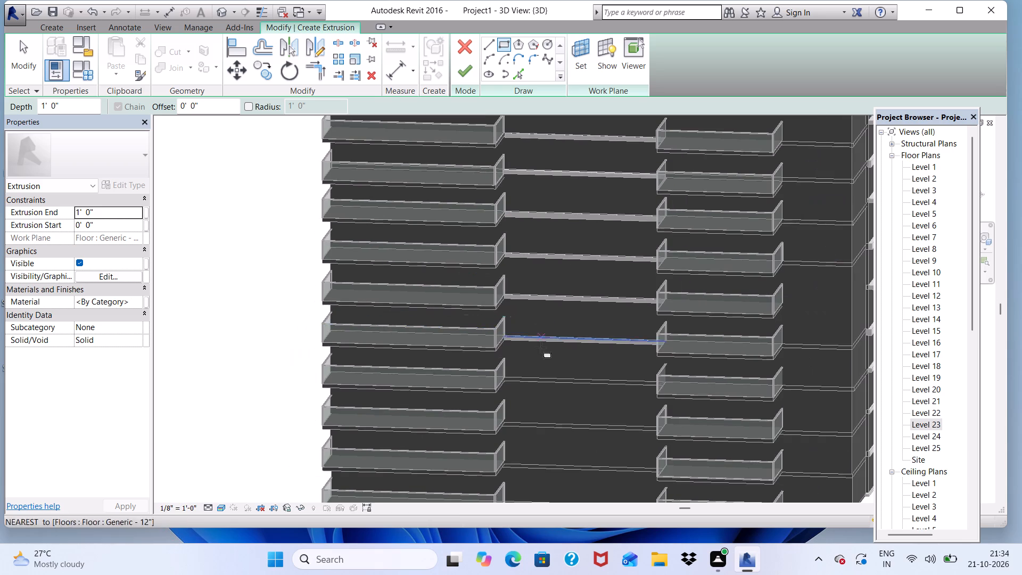
scroll(540, 375, "down", 1)
middle_click_drag(539, 379, 548, 310, "shift")
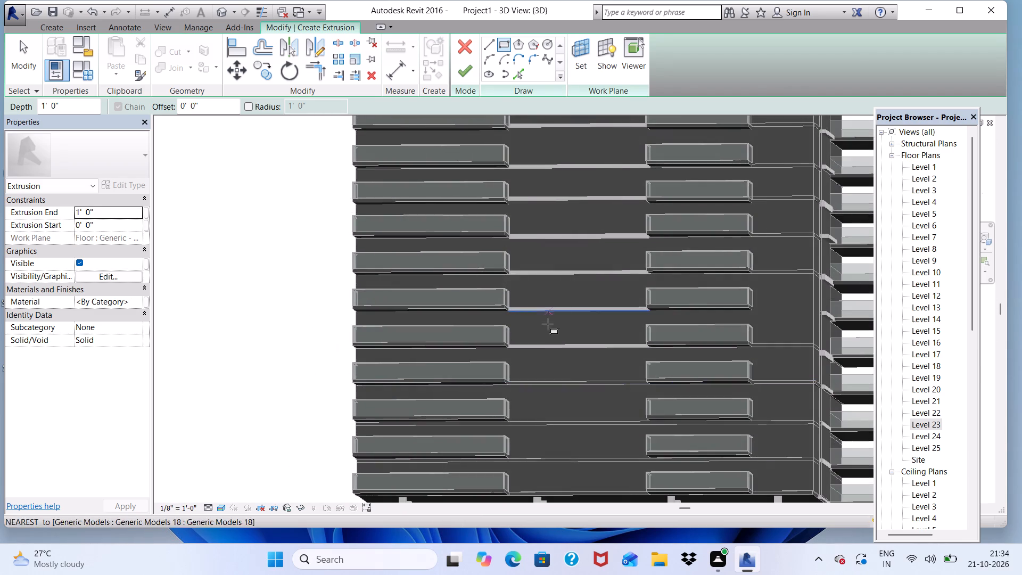
scroll(540, 369, "up", 18)
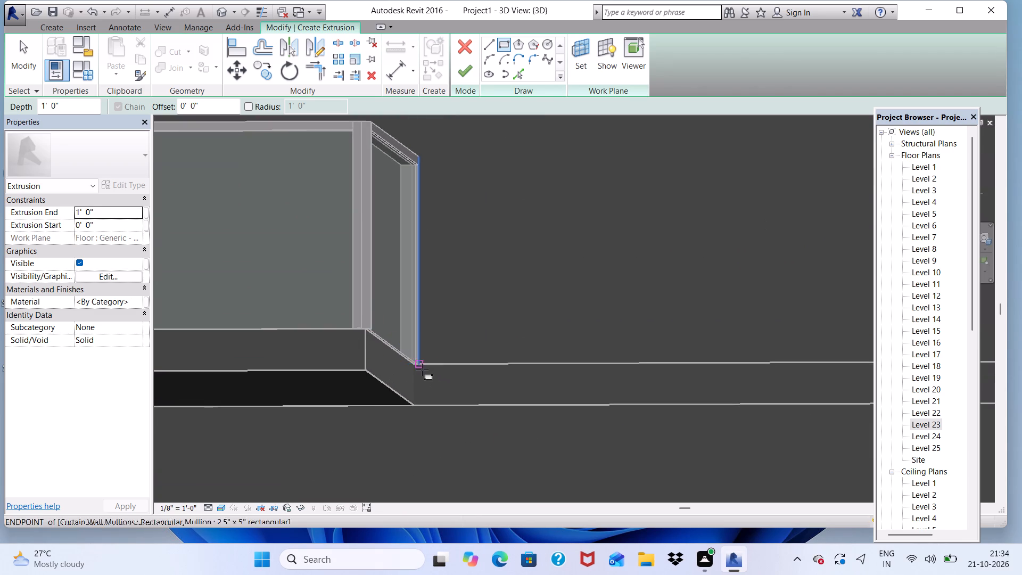
left_click(414, 364)
scroll(642, 363, "down", 4)
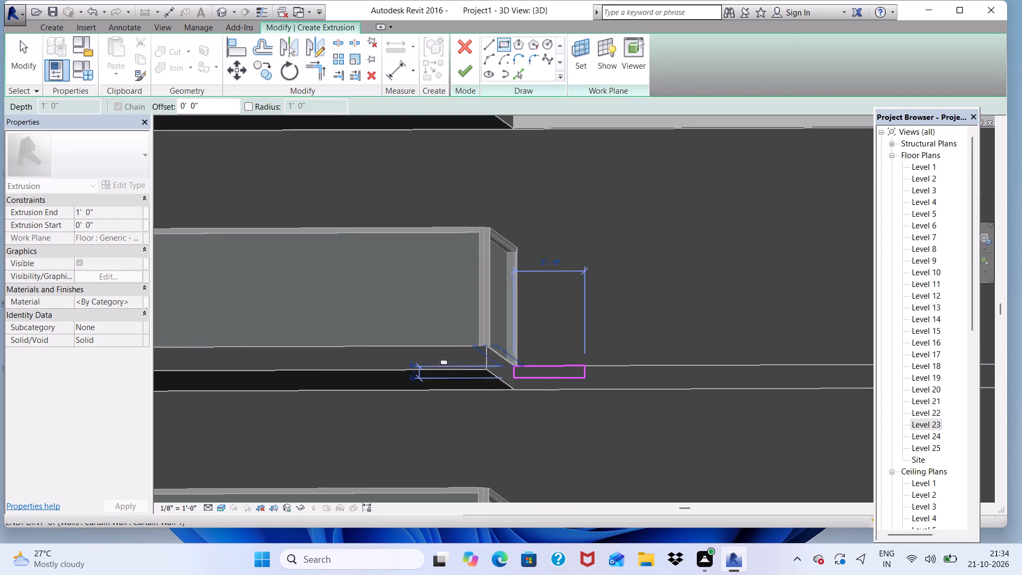
scroll(426, 359, "down", 4)
scroll(471, 358, "down", 7)
scroll(684, 376, "up", 6)
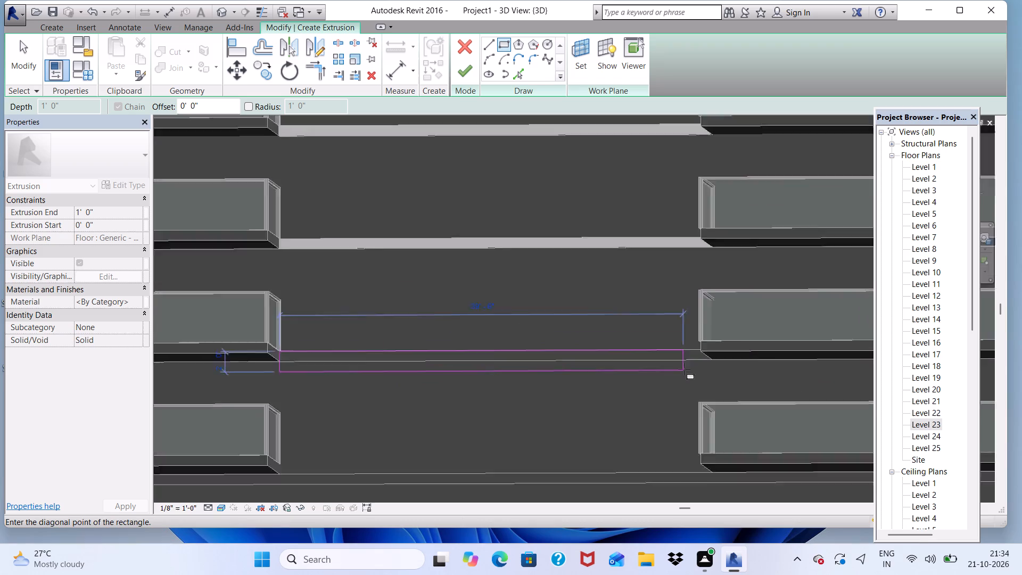
scroll(684, 369, "up", 5)
middle_click_drag(690, 360, 745, 413, "shift")
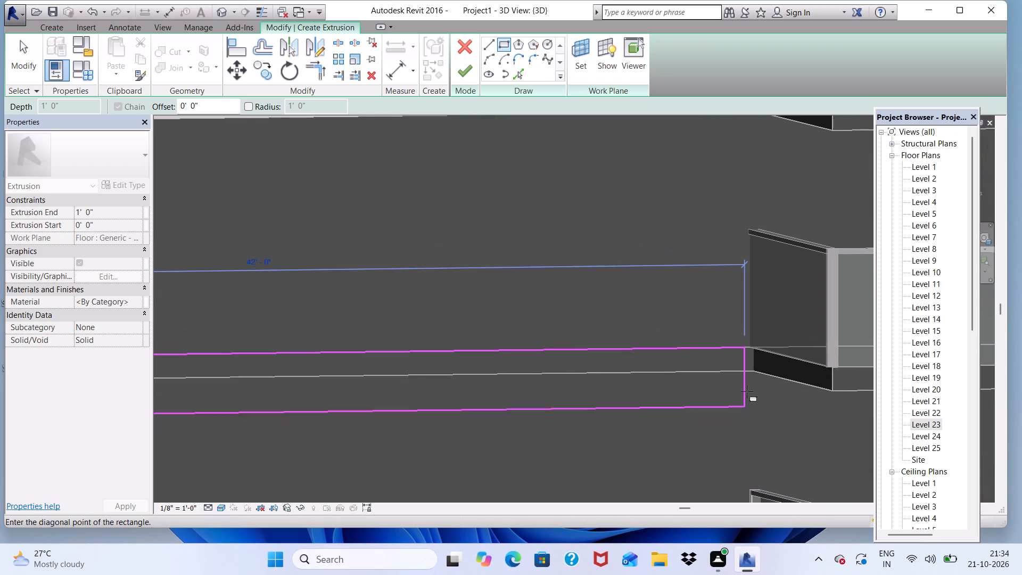
scroll(751, 360, "up", 1)
left_click(752, 371)
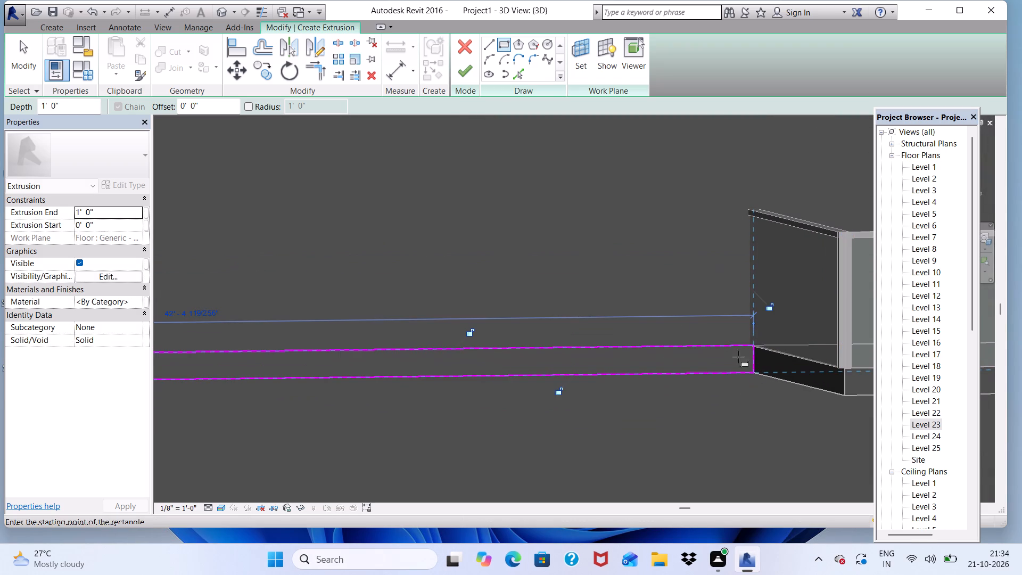
left_click(463, 76)
scroll(474, 99, "down", 7)
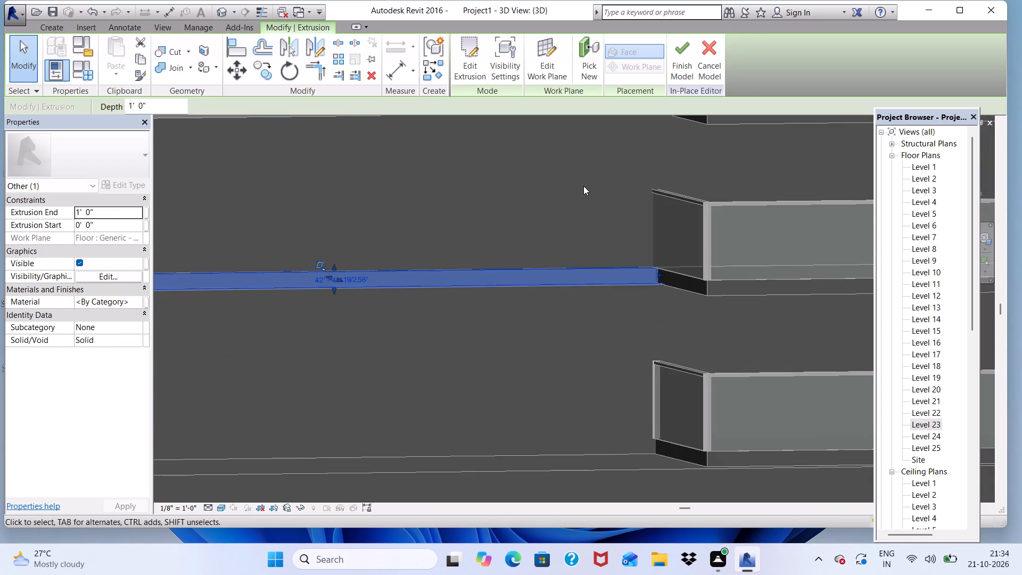
scroll(583, 186, "down", 3)
left_click(675, 48)
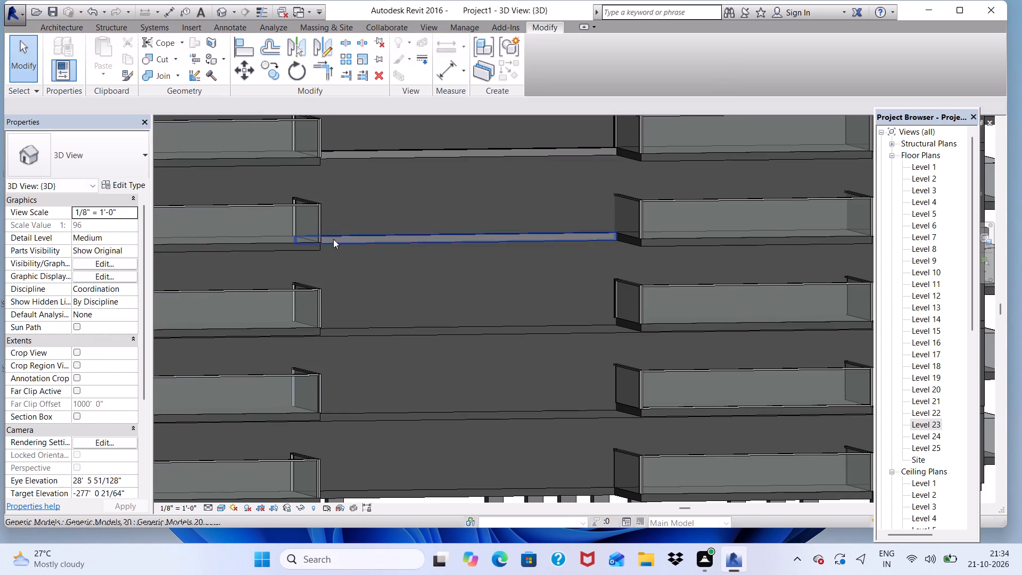
Start another in-place family in the Generic Models category for the next slab edge down, keeping the suggested name.
left_click(65, 29)
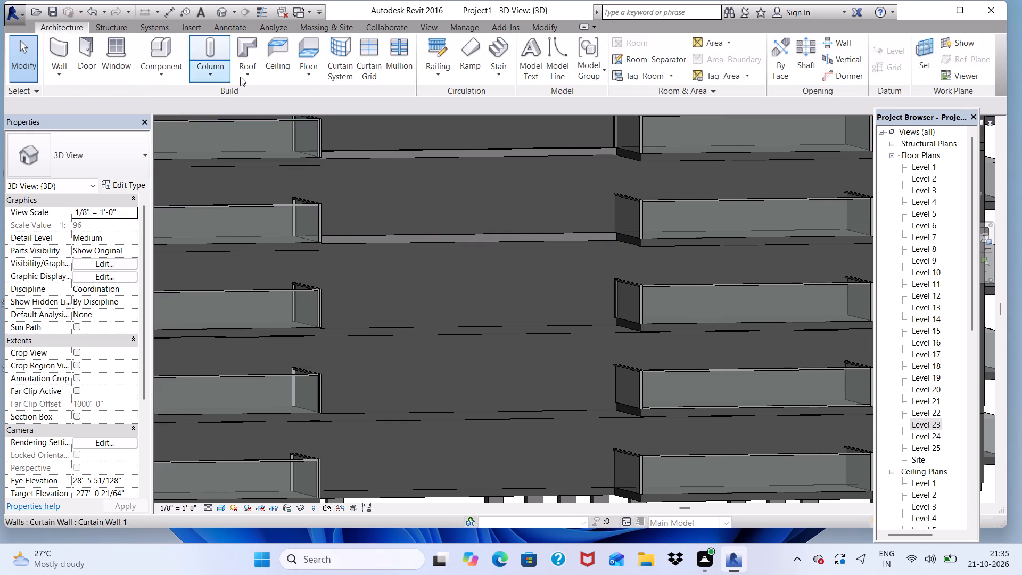
left_click(162, 69)
left_click(183, 126)
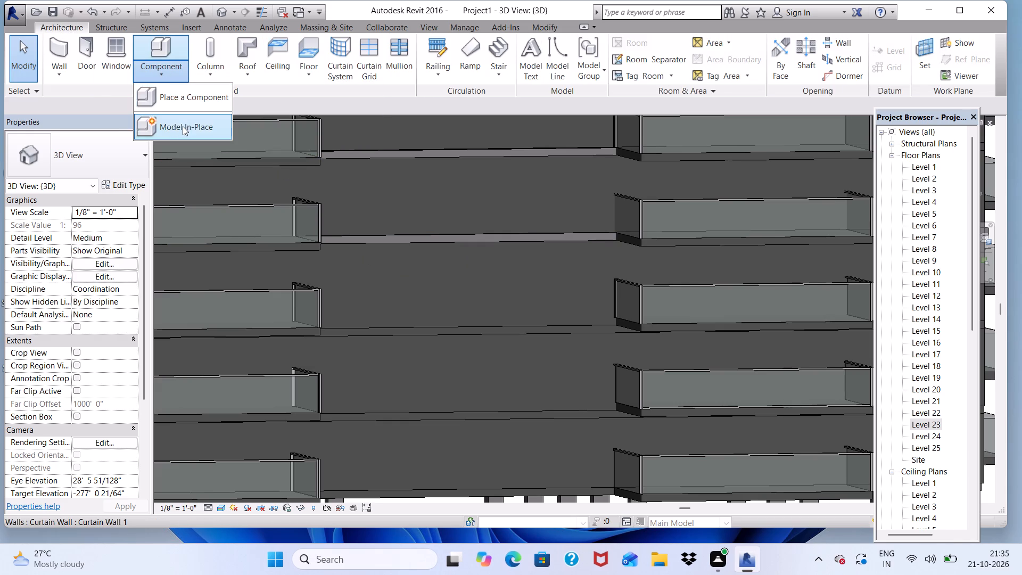
scroll(472, 226, "down", 5)
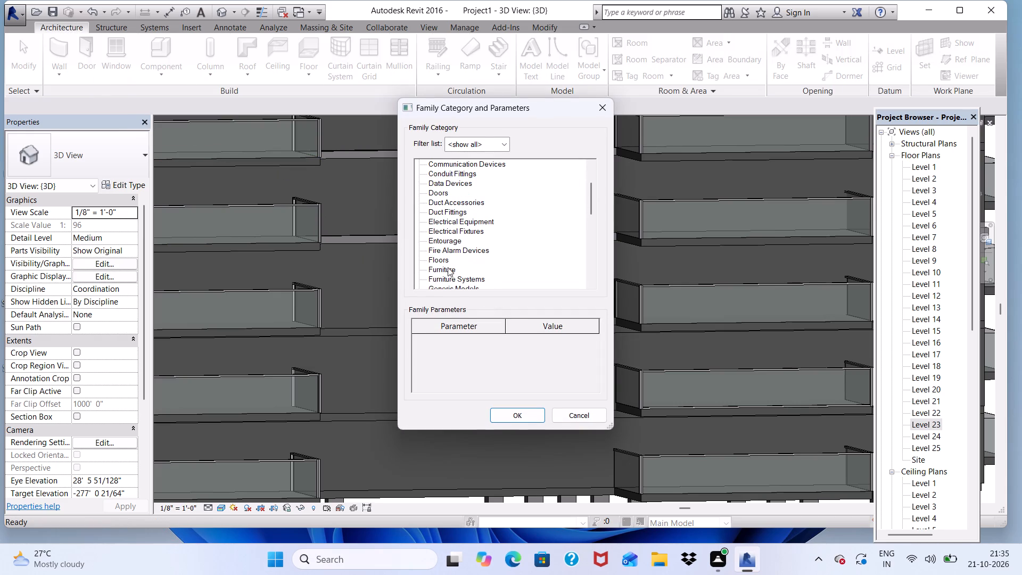
scroll(448, 267, "down", 2)
left_click(448, 269)
left_click(513, 409)
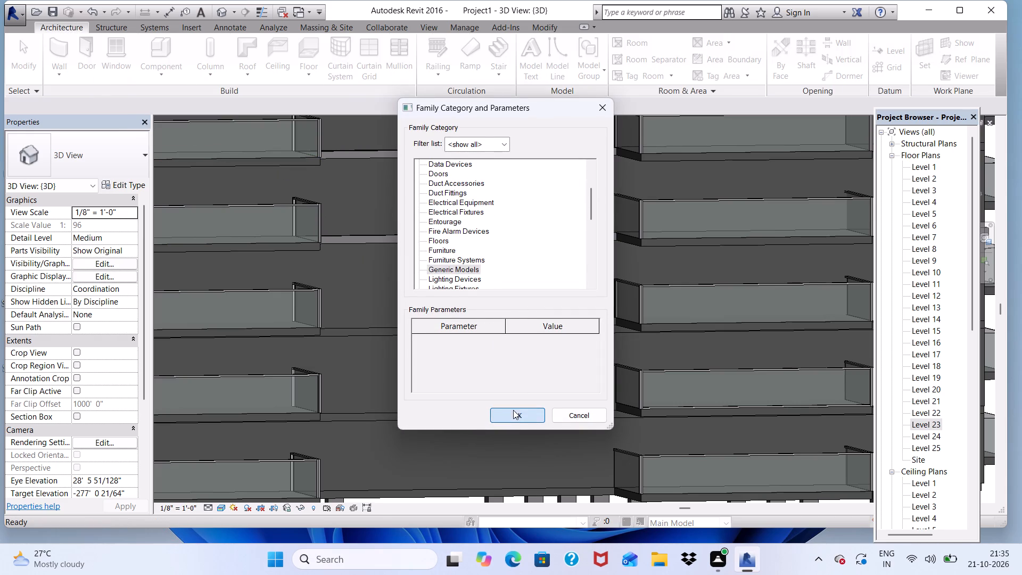
left_click(499, 291)
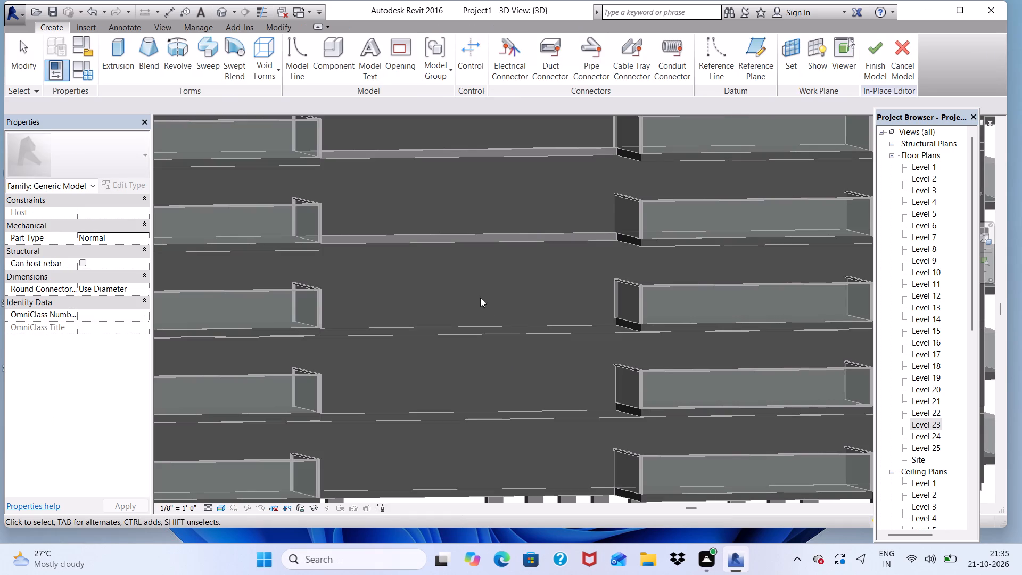
Start an extrusion and pick the floor slab edge face one level below the newest band as its work plane.
left_click(105, 44)
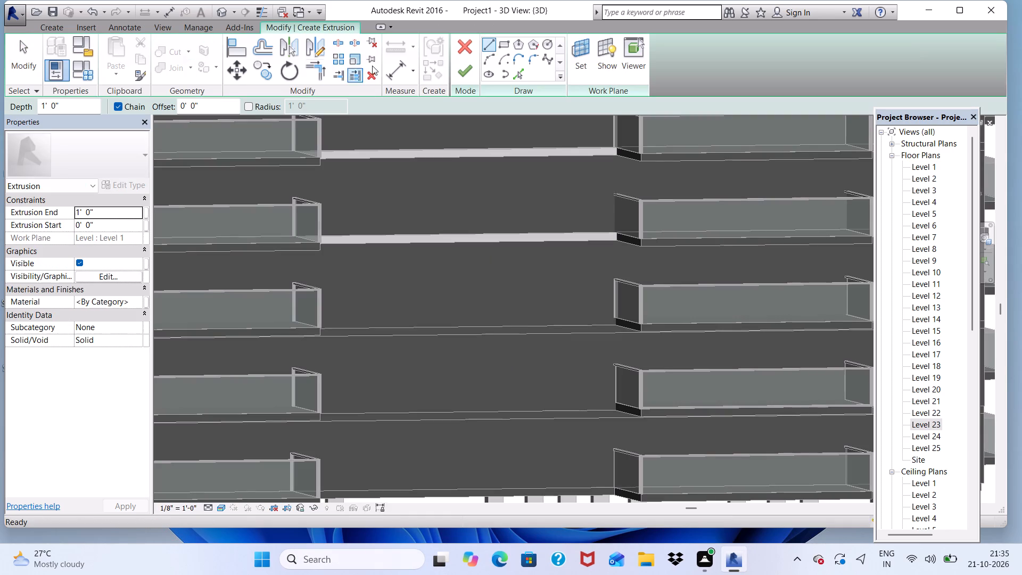
left_click(577, 72)
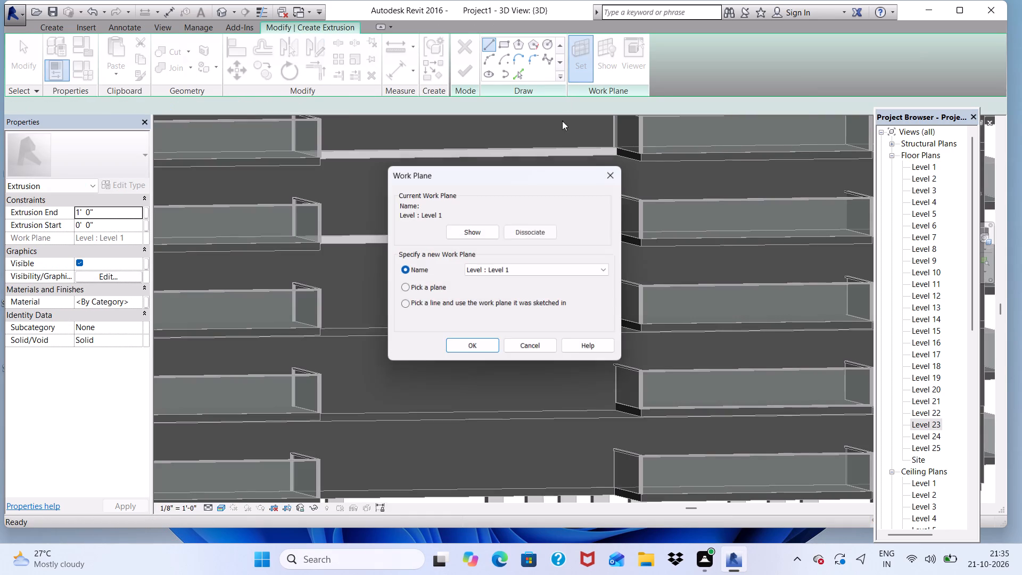
left_click(401, 286)
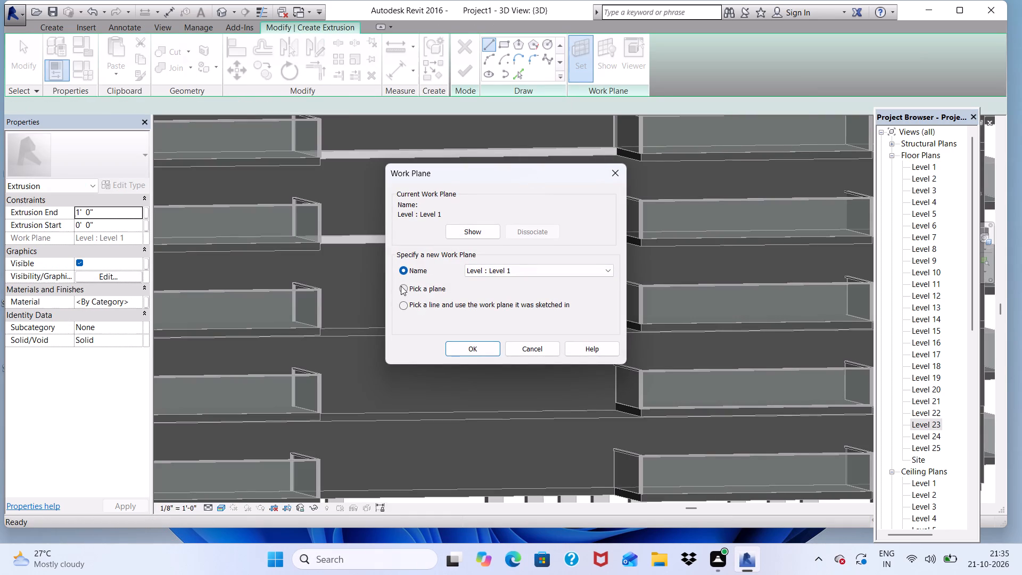
left_click(456, 346)
scroll(467, 355, "down", 2)
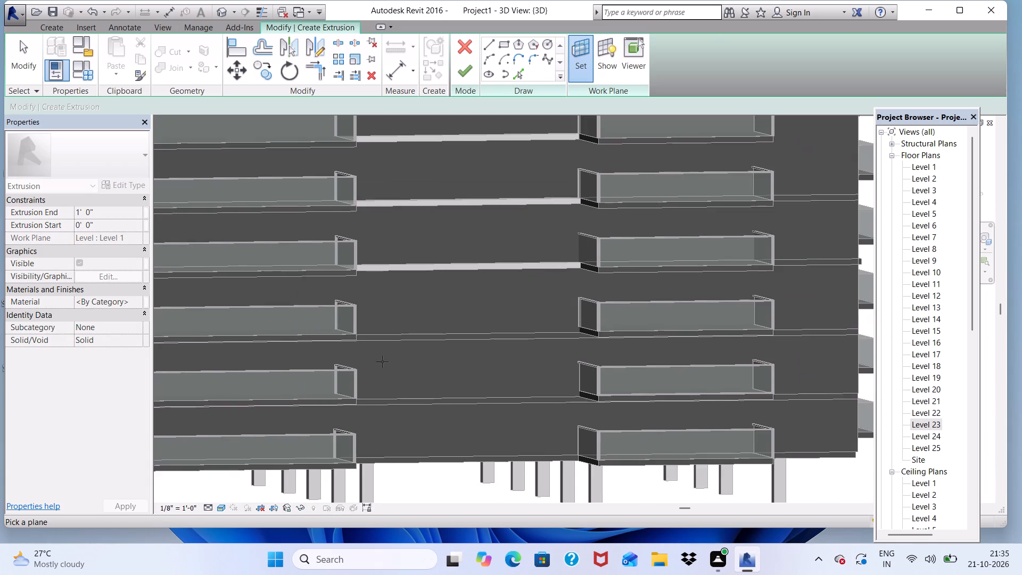
scroll(382, 362, "up", 3)
left_click(382, 326)
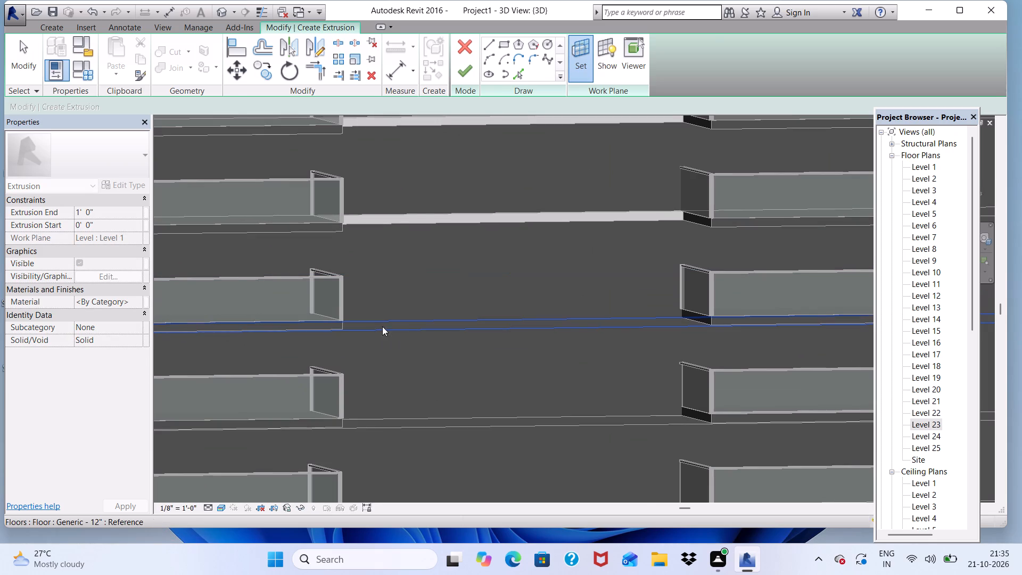
Sketch a rectangle about 42' 4" long on this slab edge from balcony to balcony and finish it as a 1' 0" deep in-place extrusion.
left_click(501, 47)
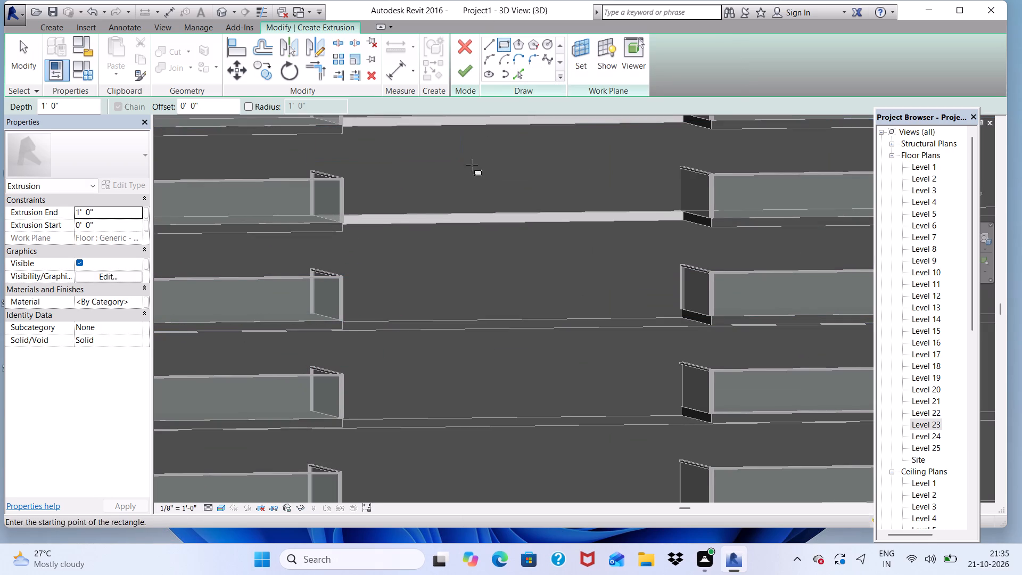
scroll(402, 276, "up", 2)
scroll(353, 357, "up", 3)
middle_click_drag(353, 356, 271, 332, "shift")
scroll(353, 356, "down", 1, "shift")
scroll(271, 331, "up", 3, "shift")
scroll(276, 326, "up", 3)
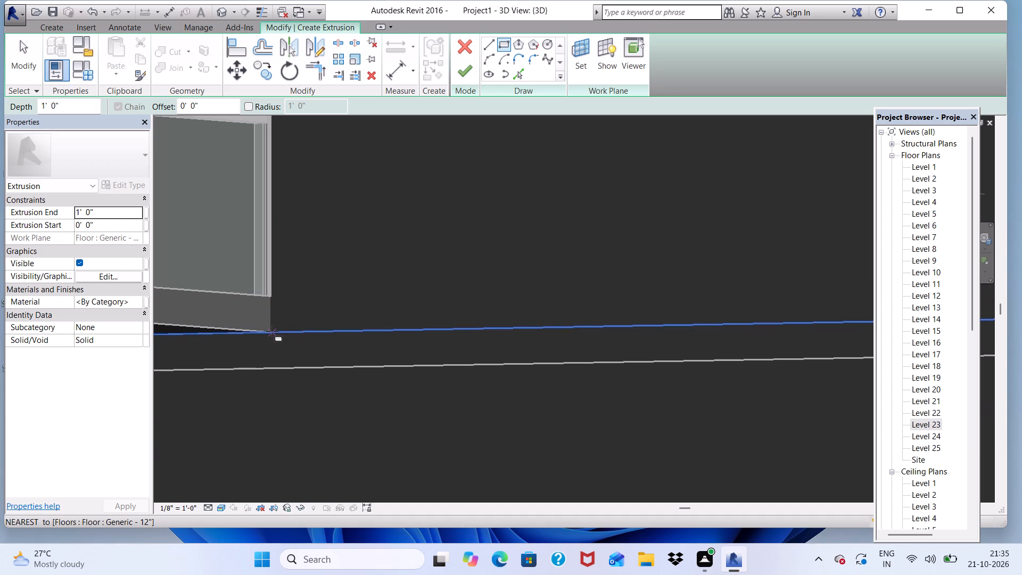
left_click(267, 333)
scroll(439, 381, "down", 3)
scroll(406, 325, "down", 8)
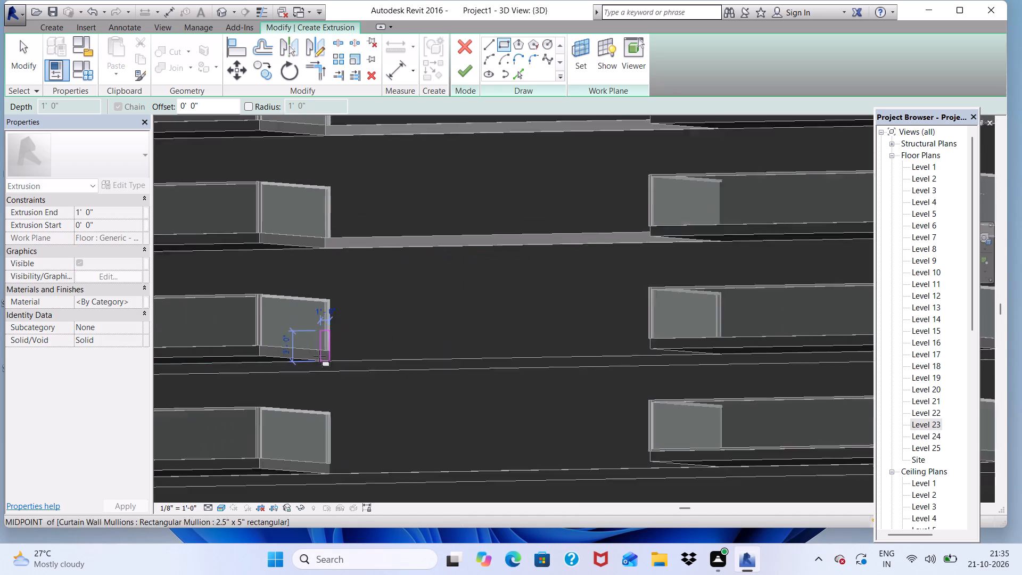
scroll(319, 356, "down", 1)
middle_click_drag(394, 388, 517, 415, "shift")
scroll(530, 370, "up", 4)
scroll(592, 344, "up", 5)
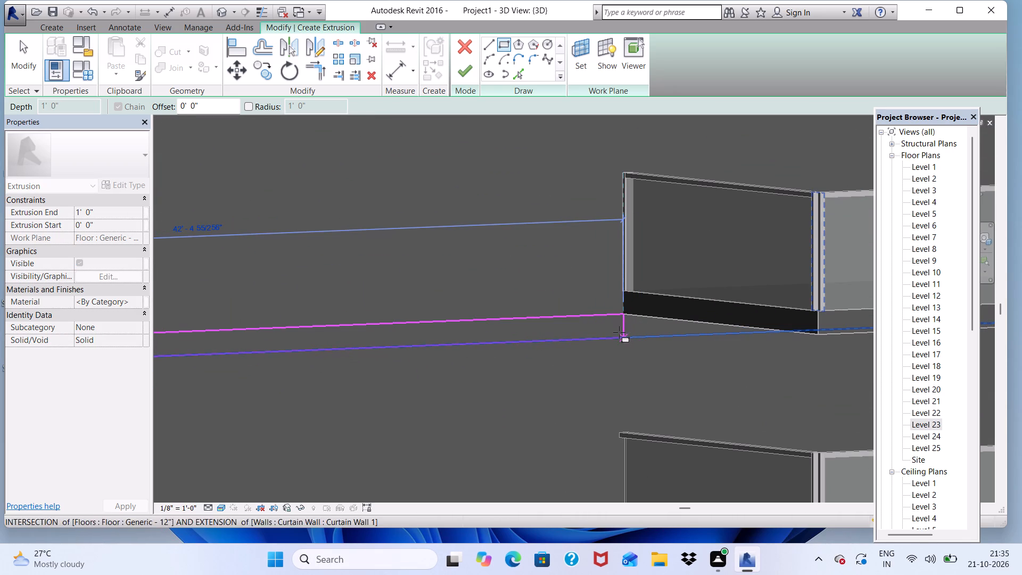
left_click(623, 335)
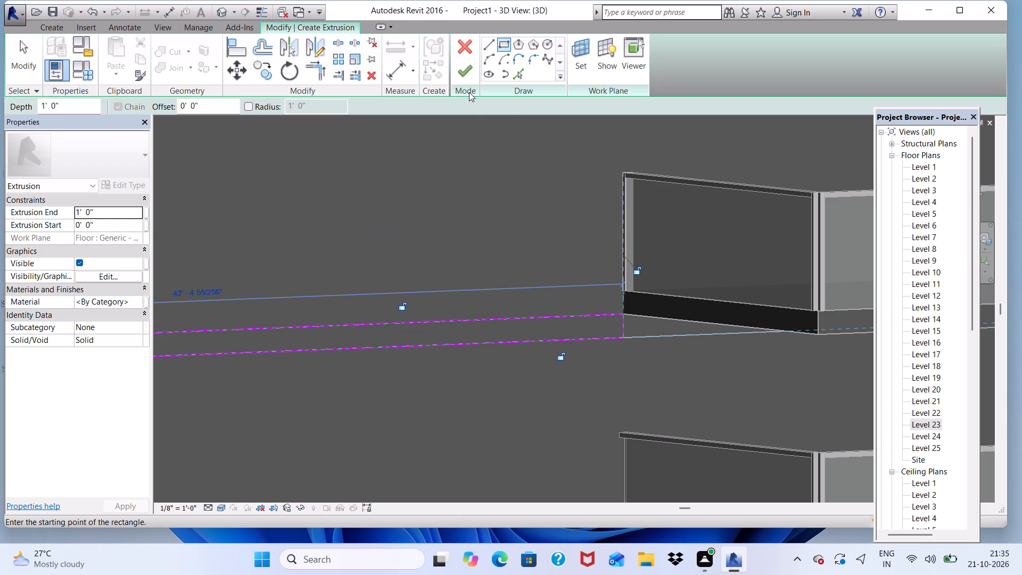
left_click(462, 69)
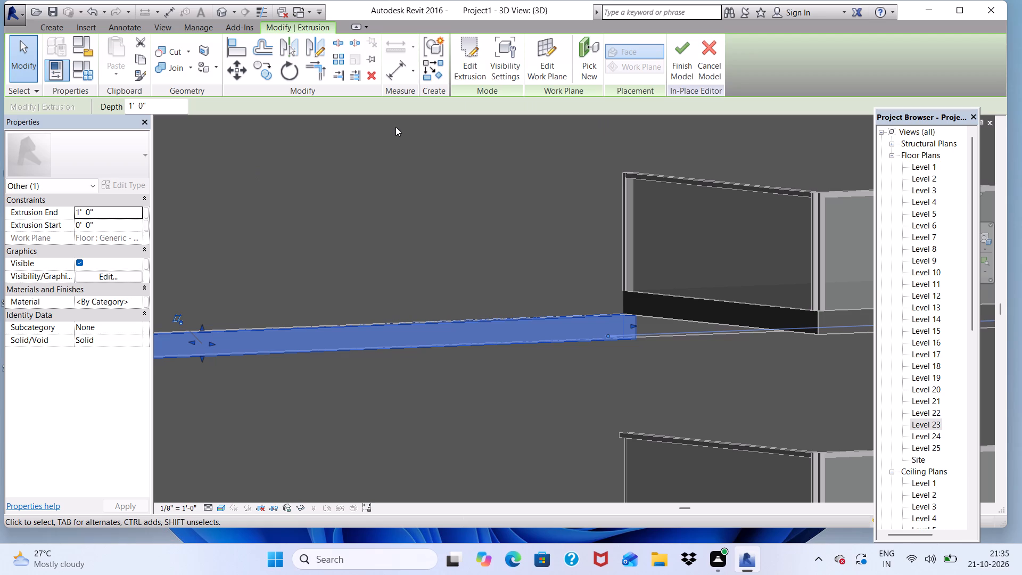
left_click(677, 56)
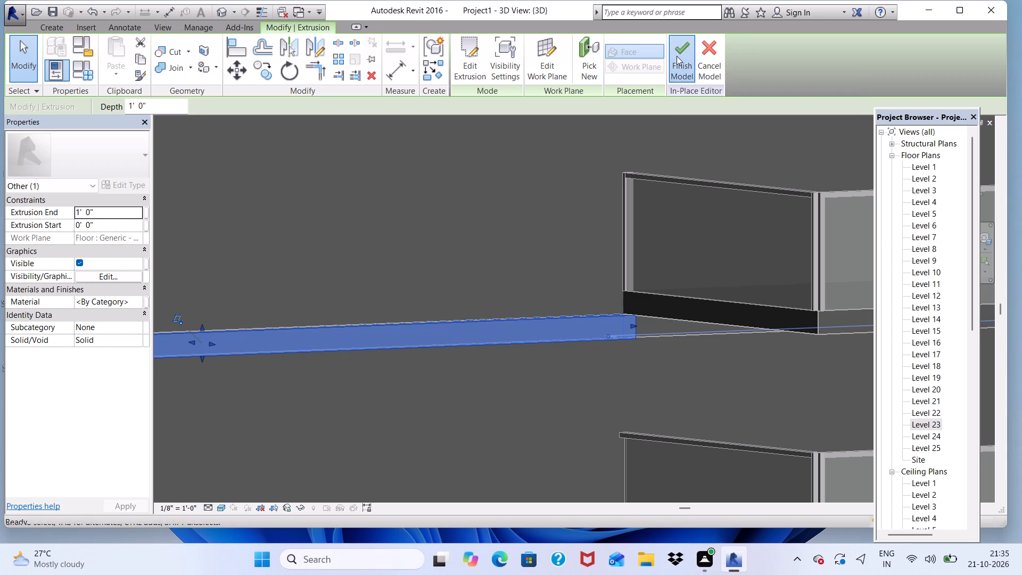
scroll(608, 258, "down", 4)
scroll(486, 278, "down", 8)
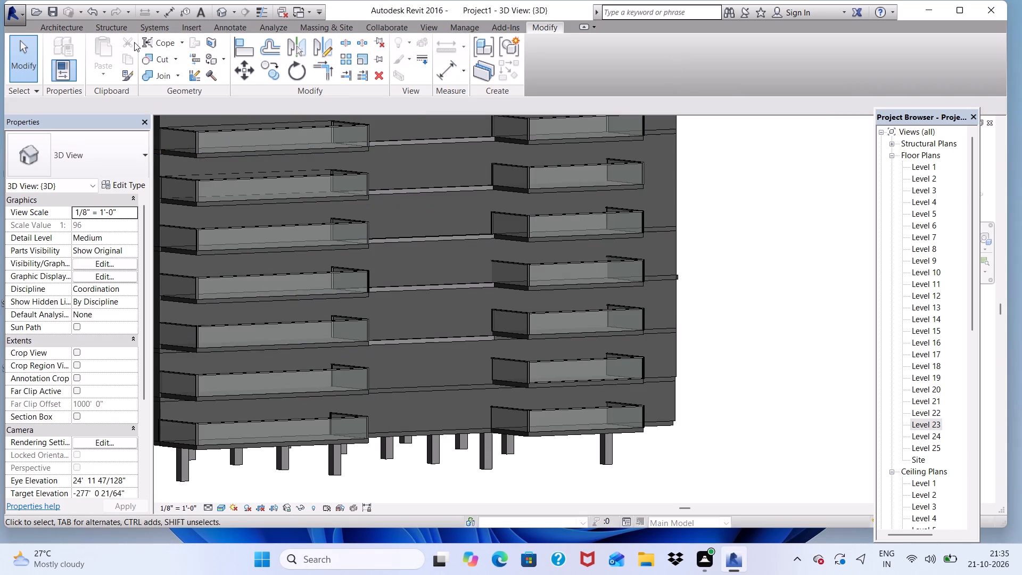
Start a new in-place family in the Generic Models category for the next slab edge down, keeping the suggested name.
left_click(53, 35)
left_click(55, 25)
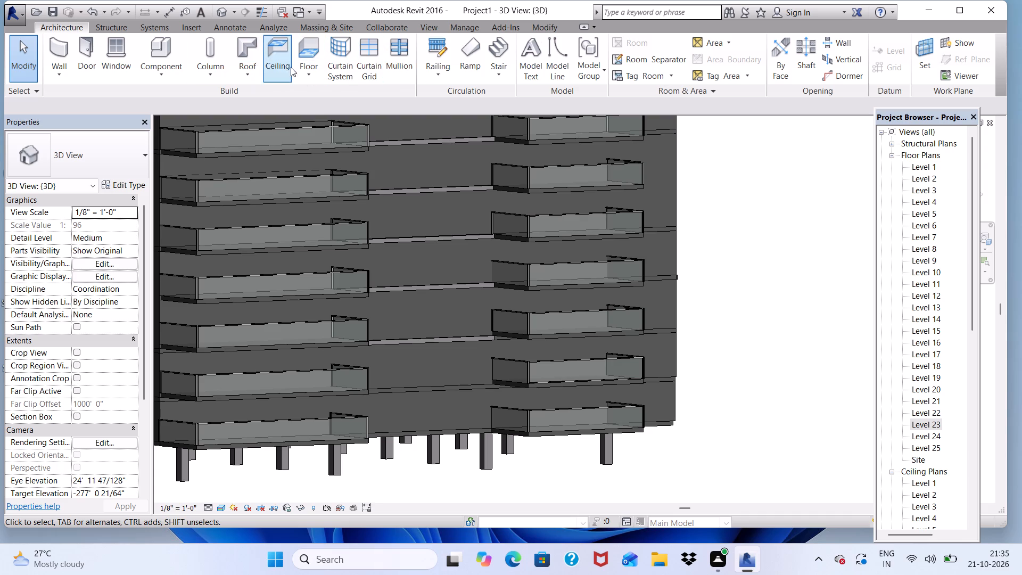
left_click(158, 72)
left_click(175, 121)
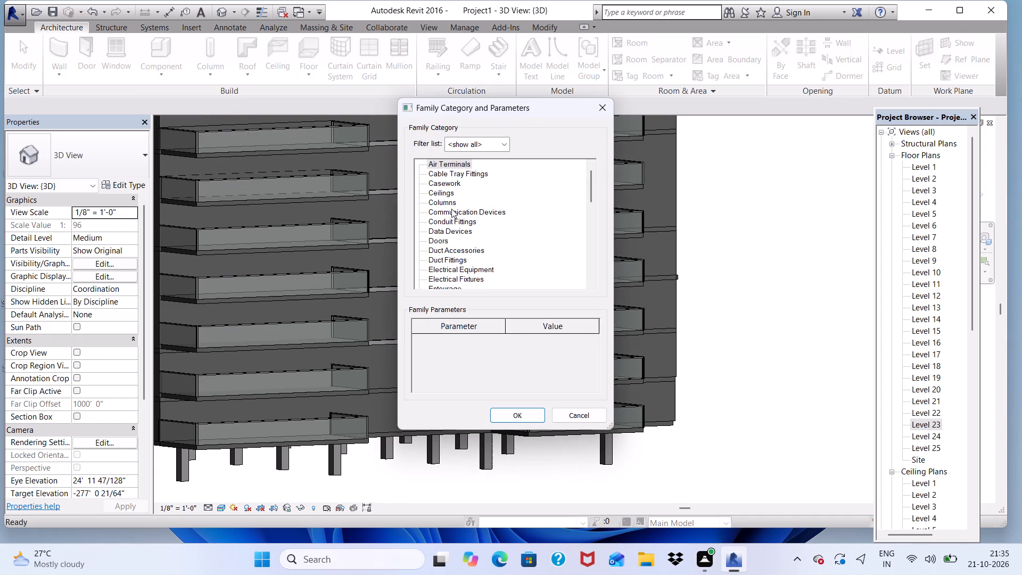
scroll(453, 211, "down", 11)
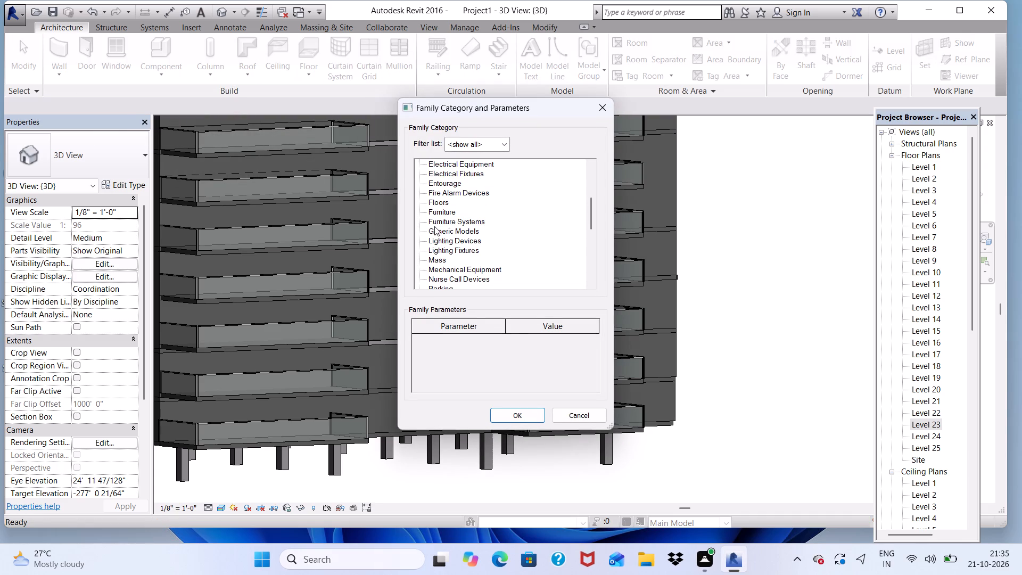
left_click(434, 226)
left_click(517, 417)
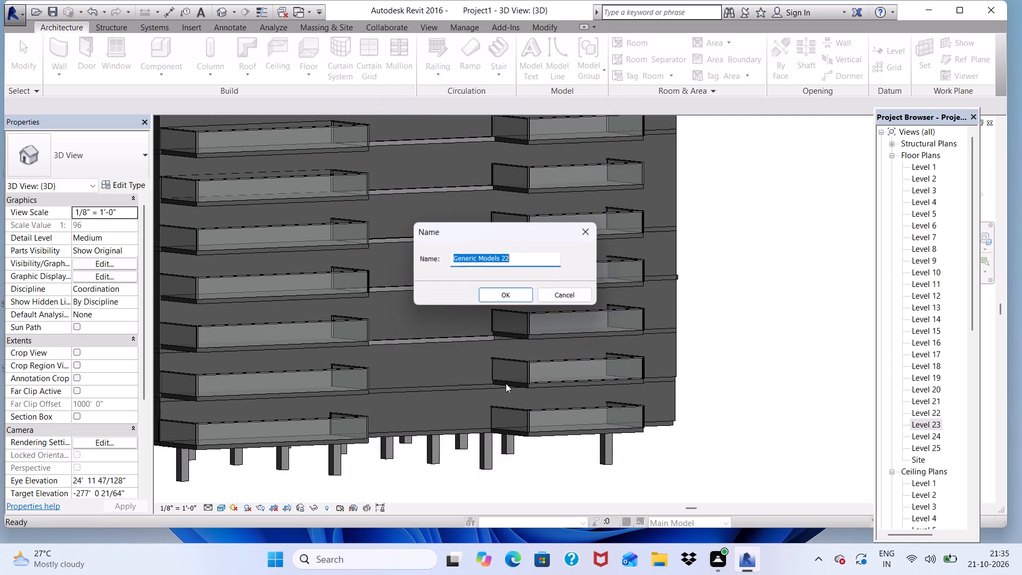
left_click(498, 293)
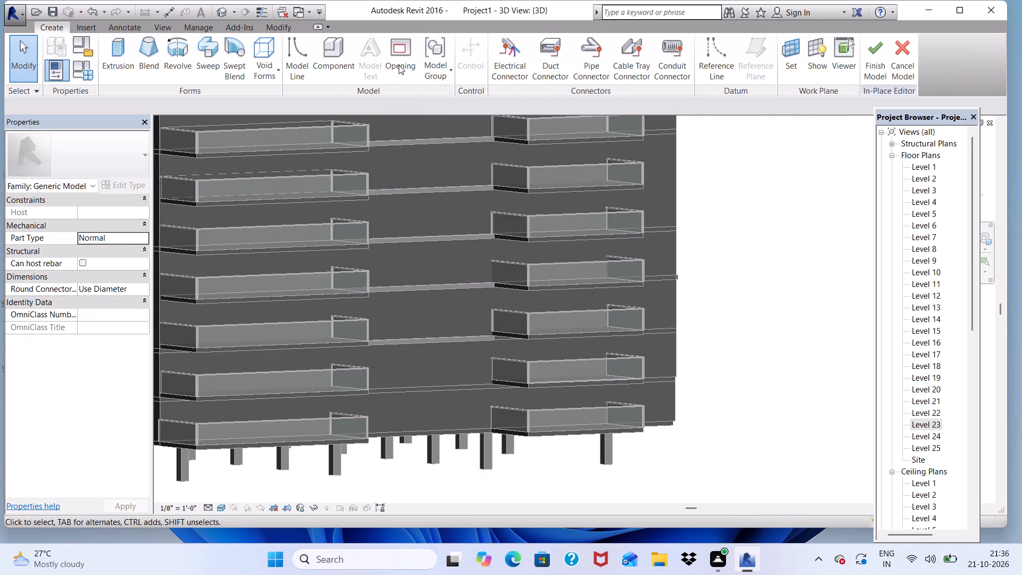
Start an extrusion and pick the floor slab edge face one level below the newest band as its work plane.
left_click(115, 42)
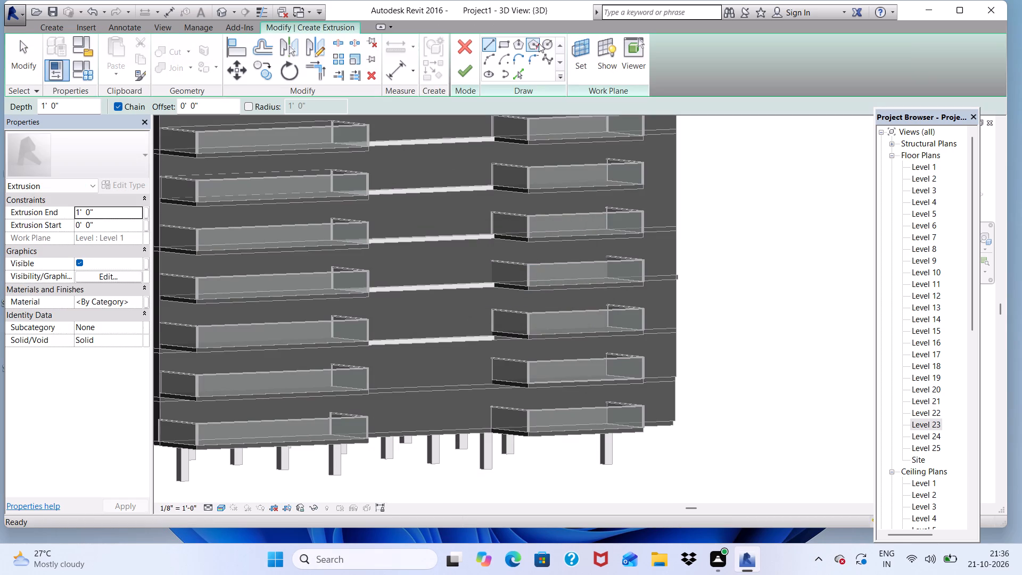
left_click(573, 61)
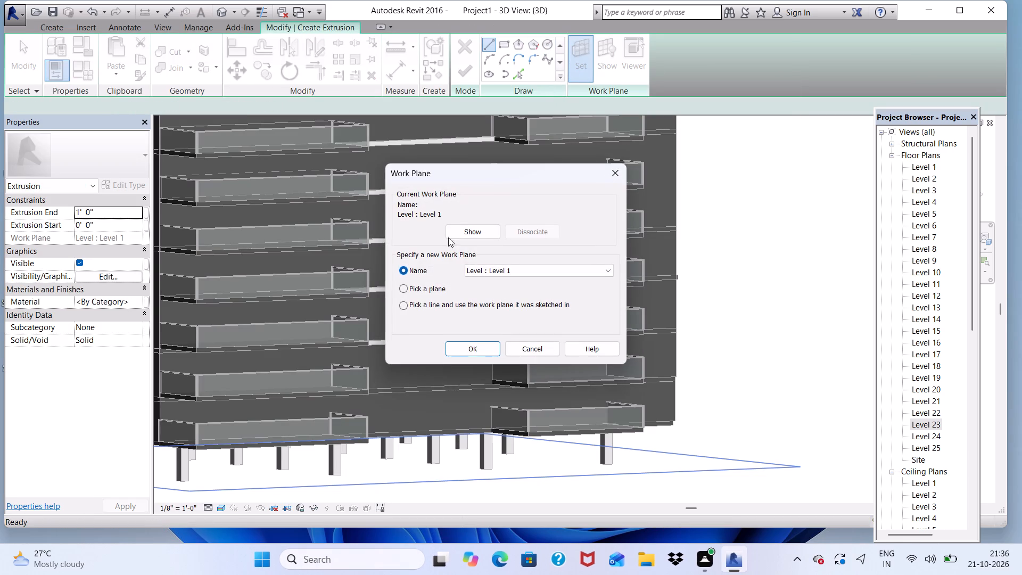
left_click(404, 288)
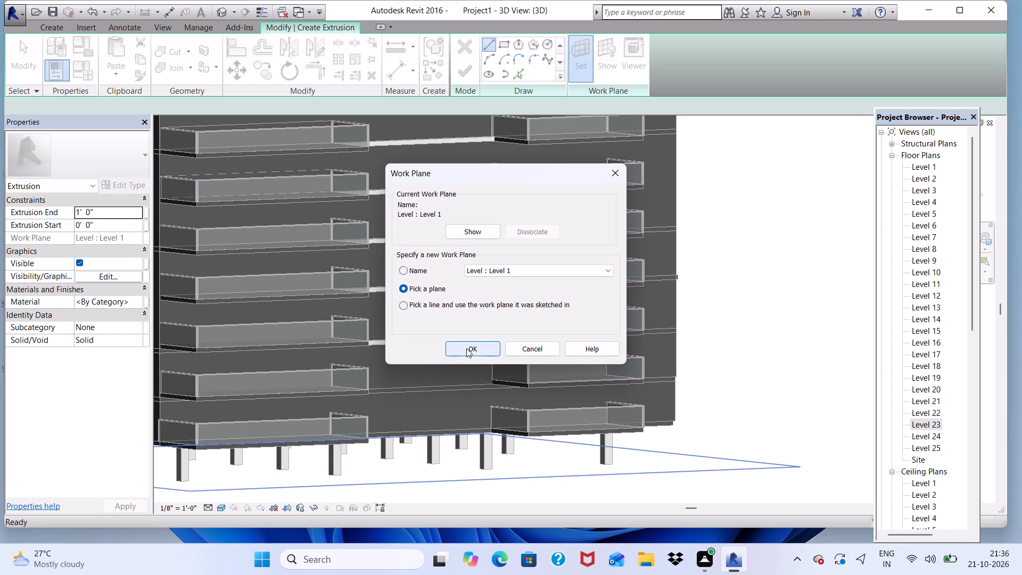
left_click(466, 348)
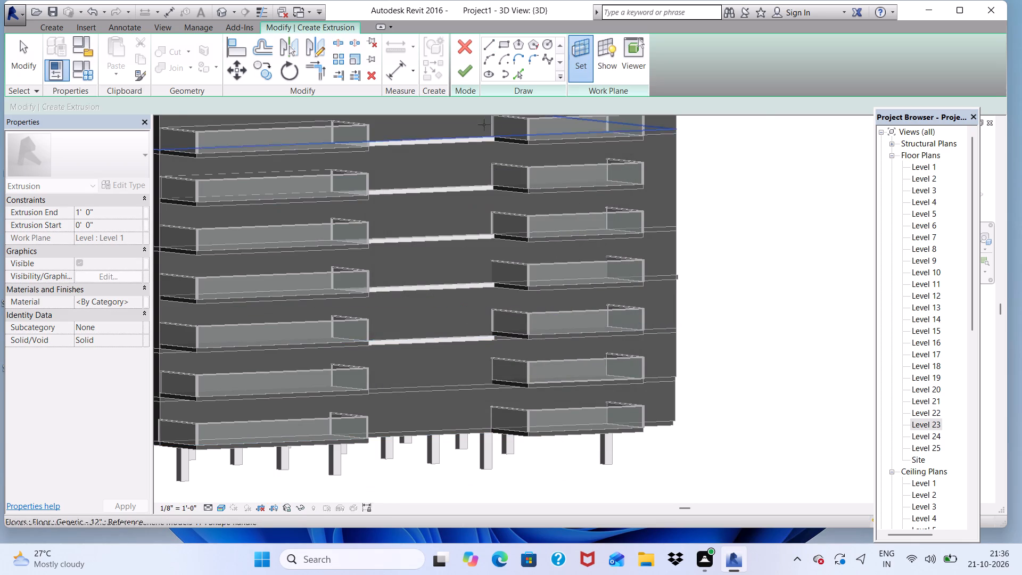
scroll(395, 369, "up", 3)
scroll(380, 423, "up", 3)
left_click(383, 392)
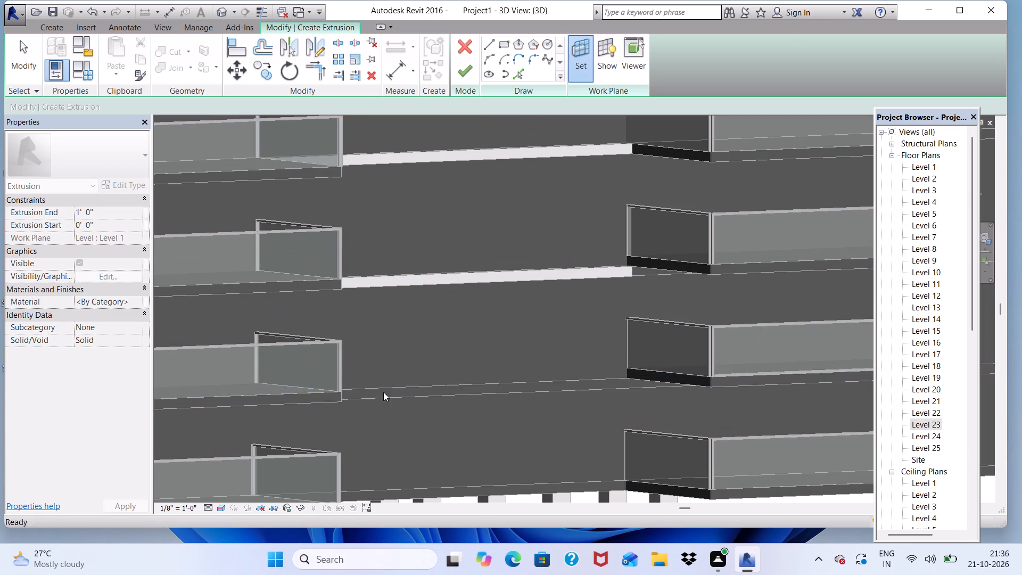
Sketch a rectangle along this slab edge from balcony to balcony and finish it as a 1' 0" deep in-place extrusion.
left_click(502, 39)
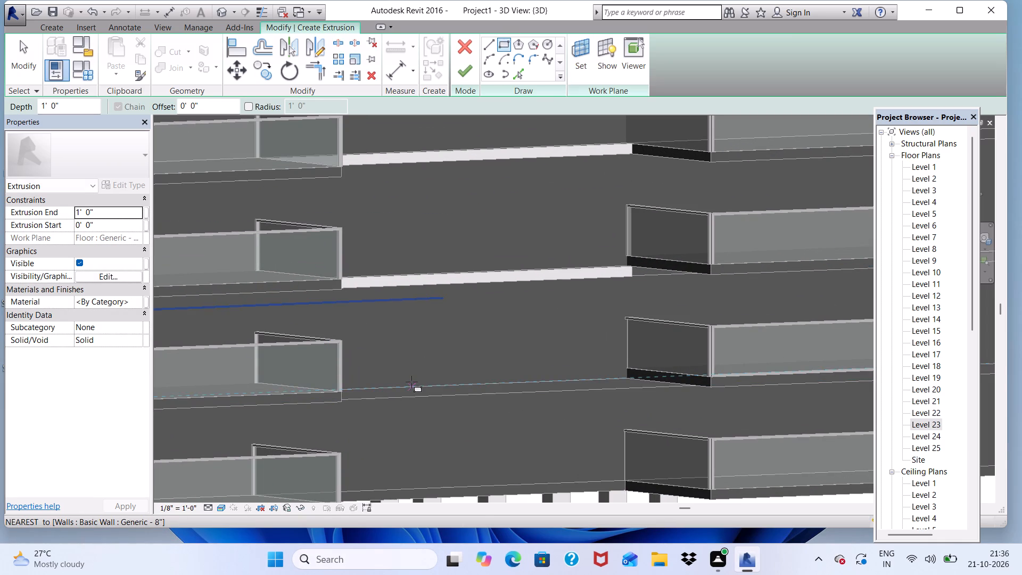
scroll(411, 382, "down", 1)
middle_click_drag(411, 382, 273, 392, "shift")
scroll(269, 380, "up", 12)
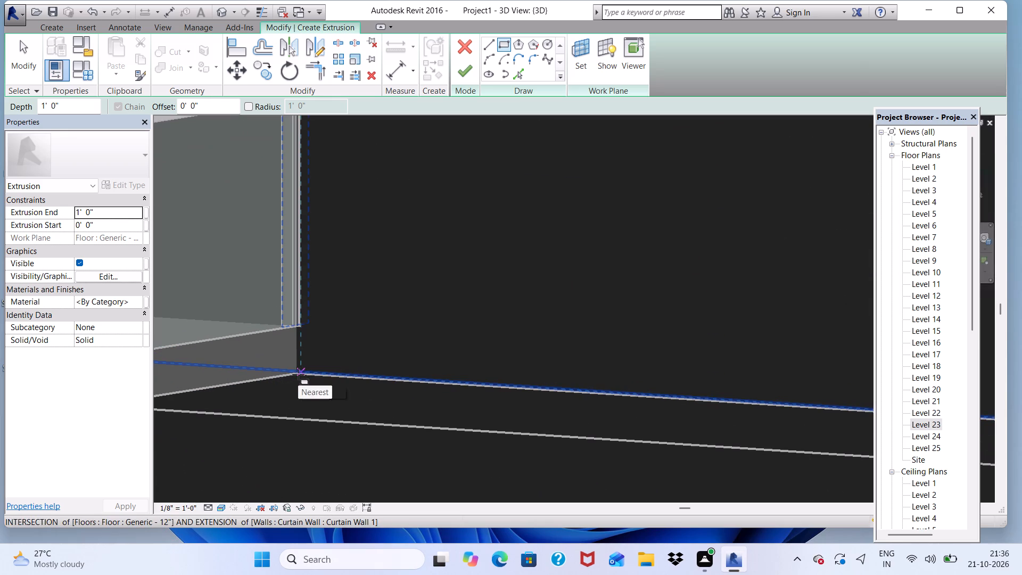
left_click(298, 374)
scroll(317, 407, "down", 3)
scroll(420, 308, "down", 10)
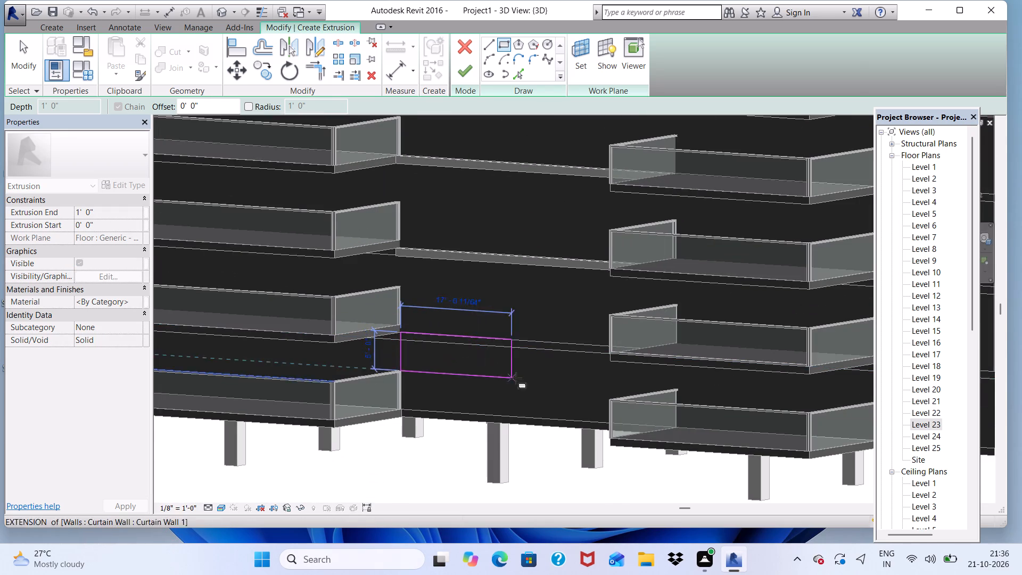
scroll(532, 366, "up", 4)
middle_click_drag(458, 372, 586, 382, "shift")
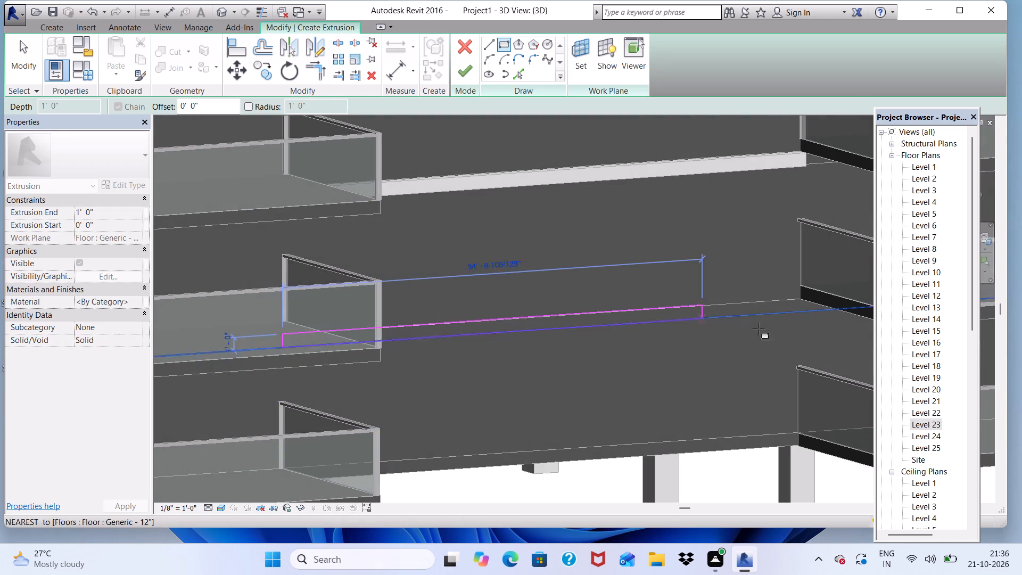
scroll(830, 342, "up", 3)
scroll(784, 286, "up", 5)
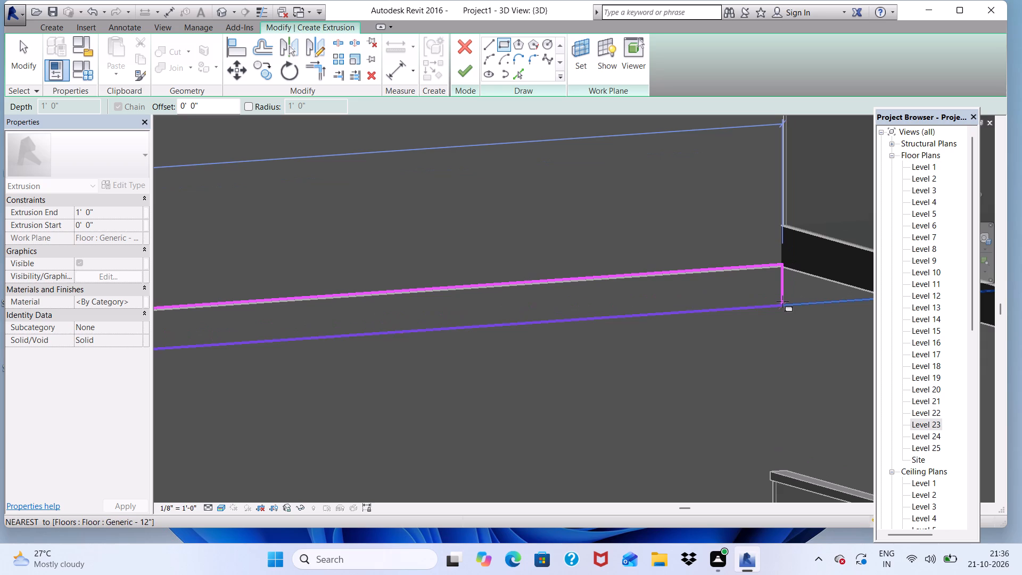
left_click(782, 305)
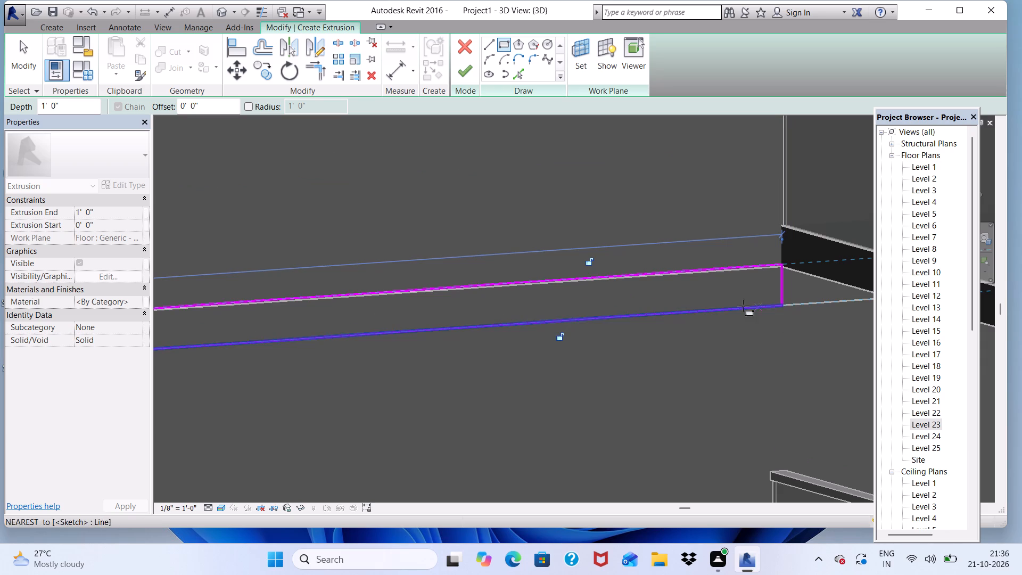
left_click(467, 70)
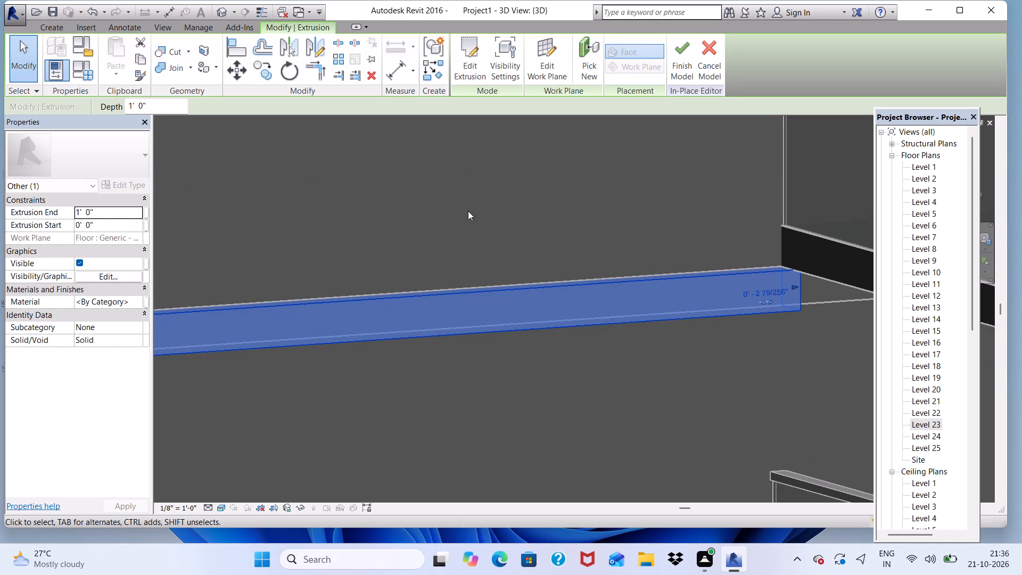
left_click(685, 58)
Start another in-place family in the Generic Models category for the lowest slab edge above the columns, keeping the suggested name.
scroll(653, 108, "down", 5)
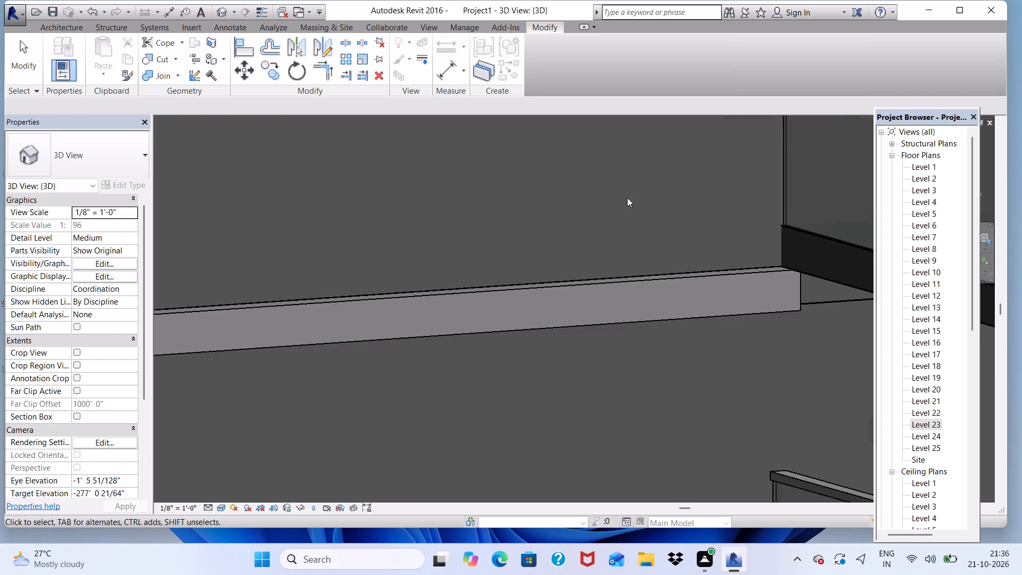
scroll(605, 176, "down", 5)
scroll(517, 290, "down", 2)
scroll(403, 345, "down", 1)
middle_click_drag(403, 342, 342, 286, "shift")
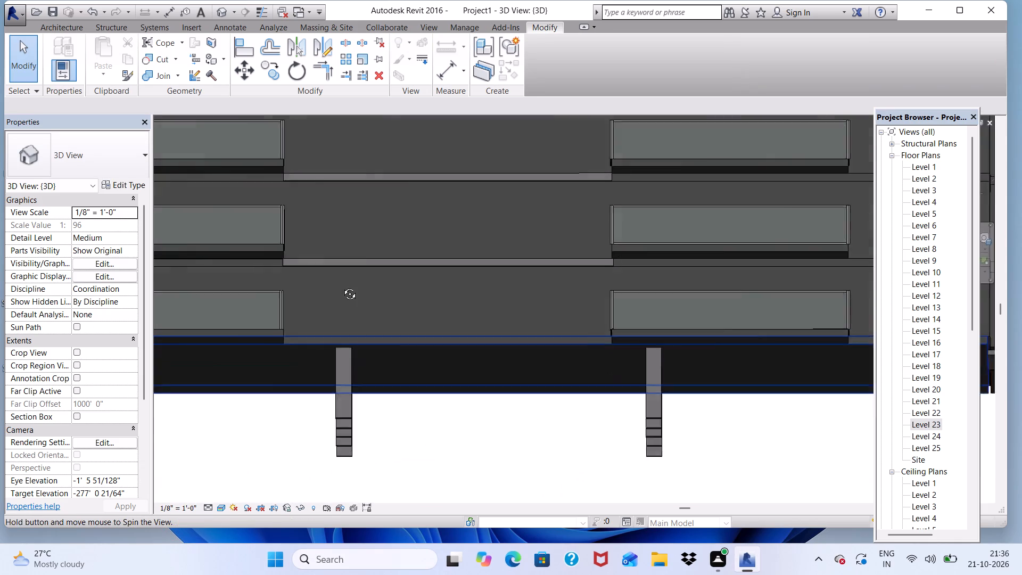
middle_click_drag(342, 286, 316, 320, "shift")
scroll(411, 207, "down", 4)
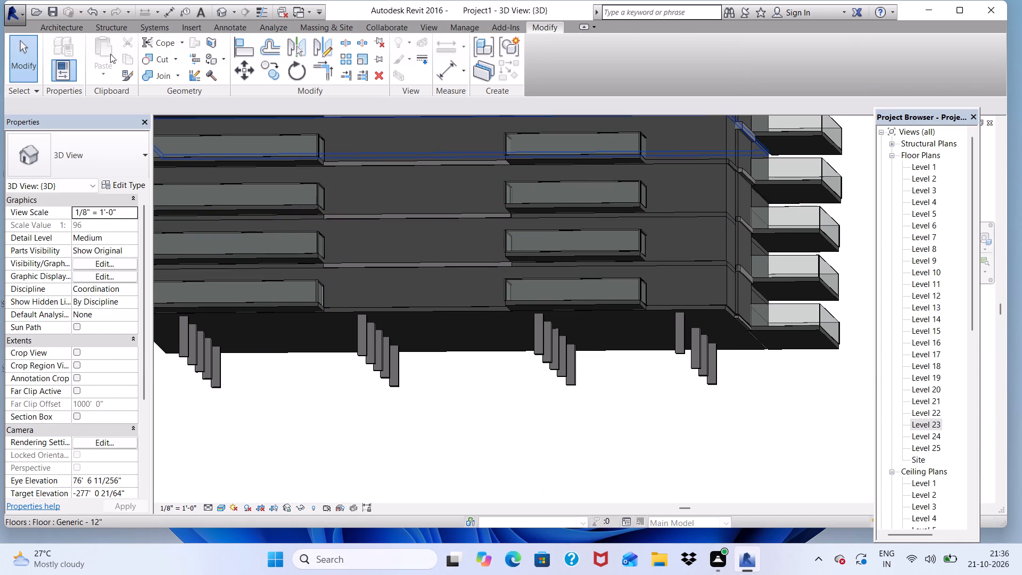
left_click(62, 21)
left_click(71, 23)
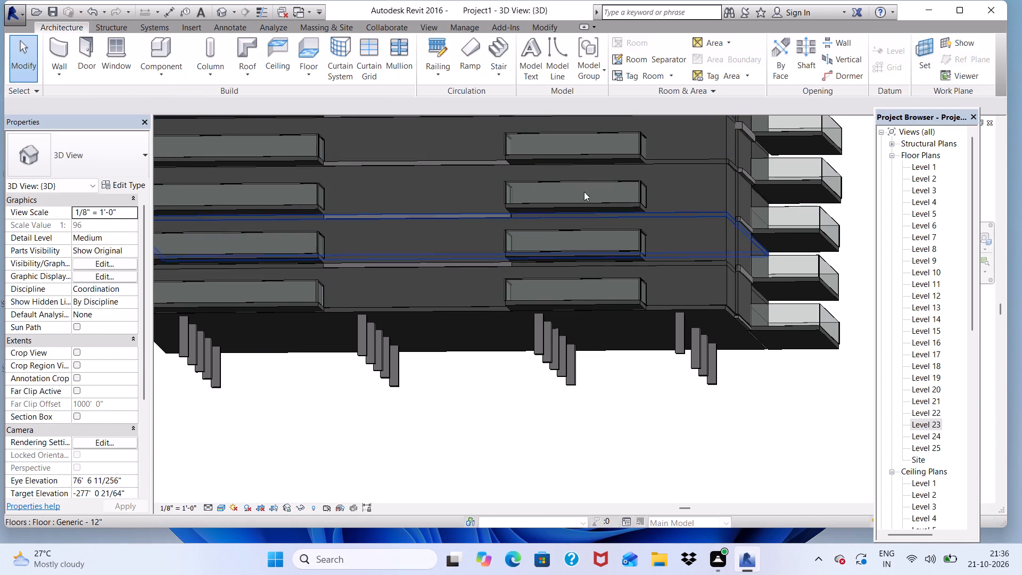
scroll(366, 289, "up", 1)
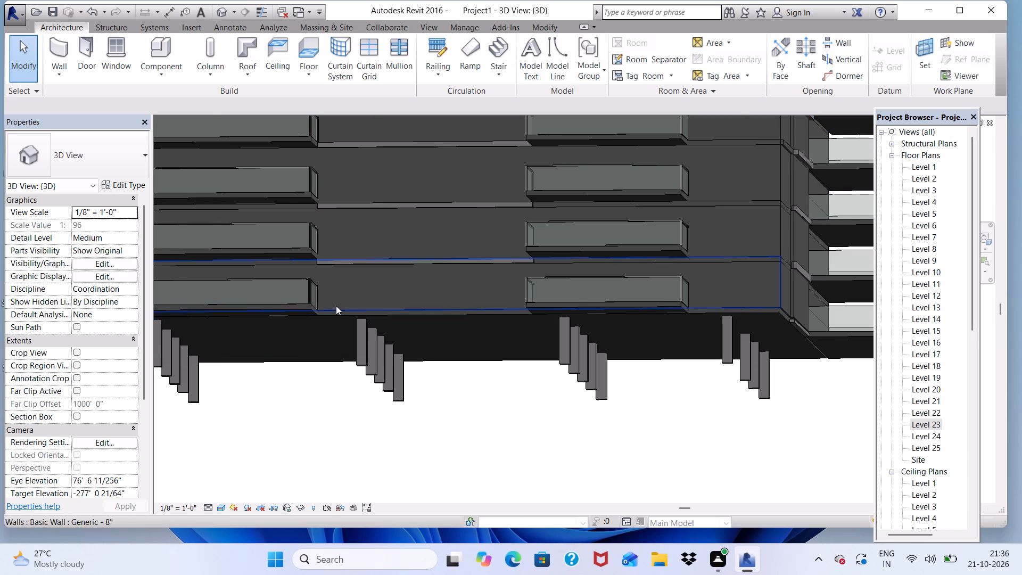
scroll(378, 255, "down", 1)
middle_click_drag(398, 244, 367, 226)
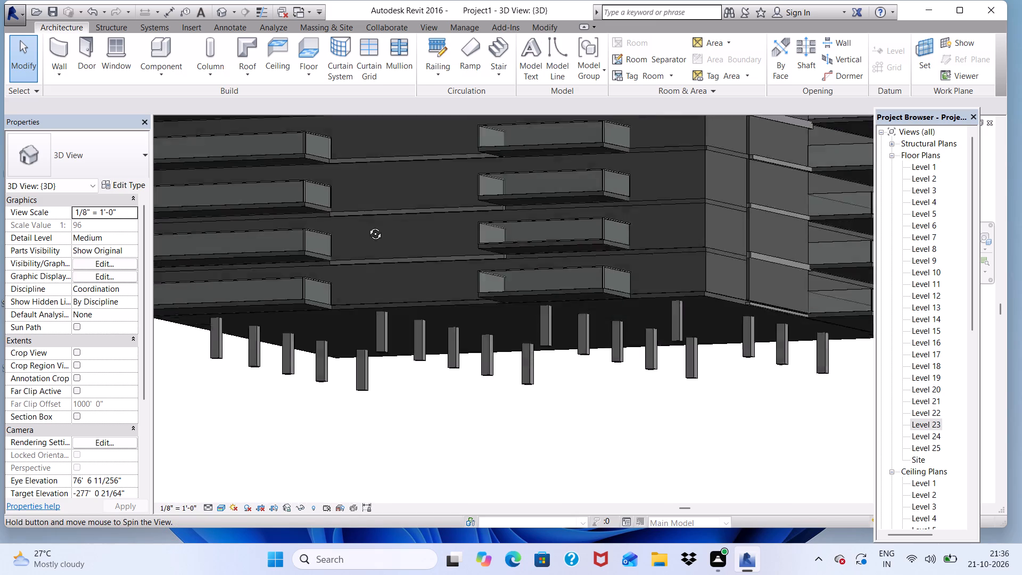
middle_click_drag(367, 226, 369, 269)
scroll(327, 334, "up", 3)
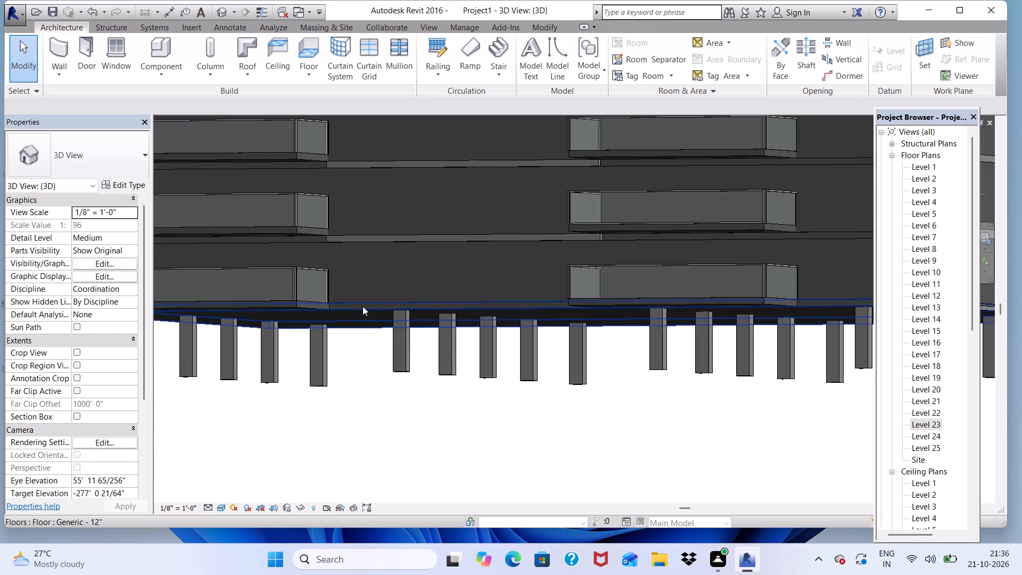
scroll(362, 306, "up", 3)
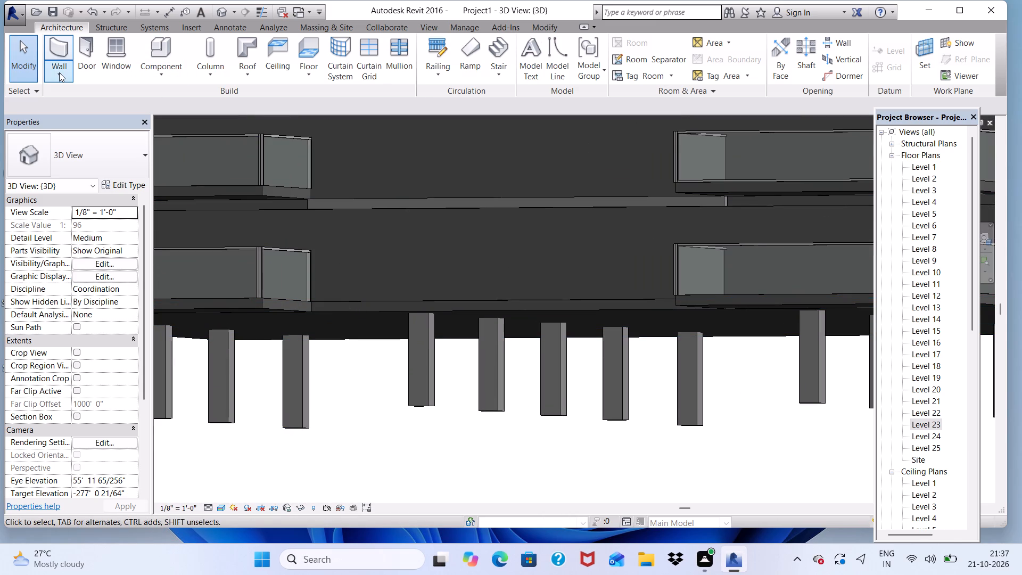
left_click(161, 77)
left_click(175, 129)
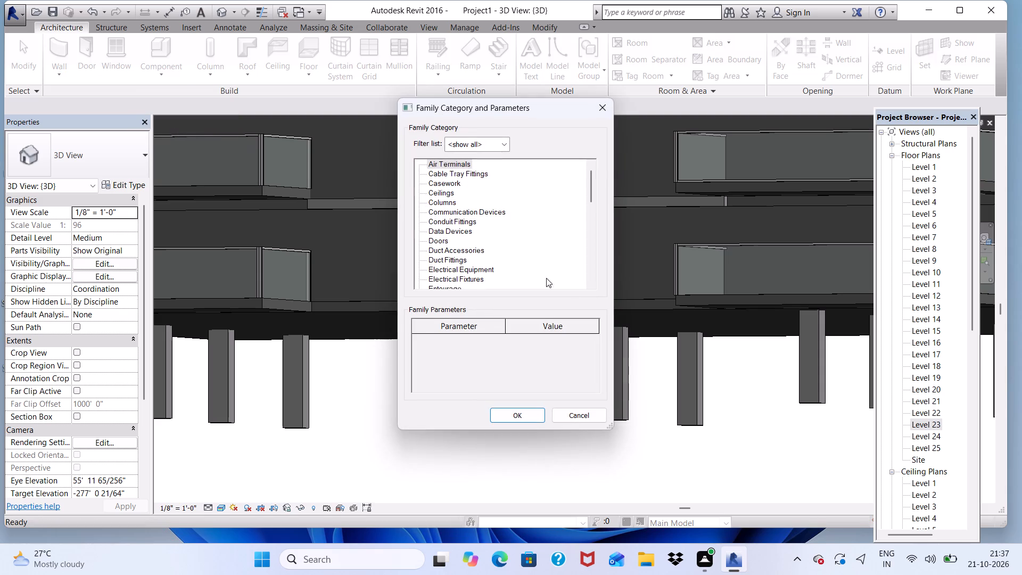
scroll(500, 213, "down", 6)
scroll(452, 259, "down", 2)
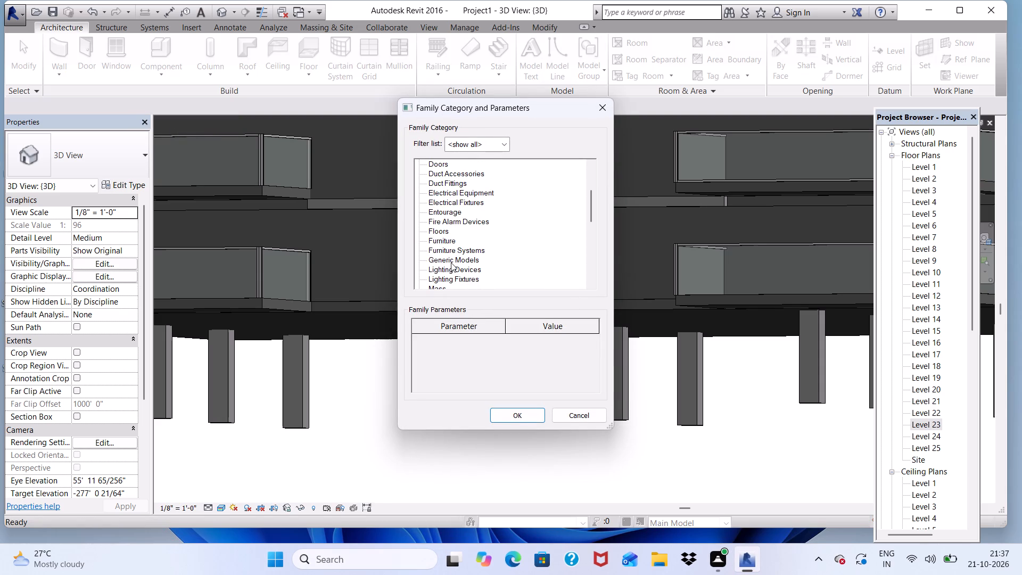
left_click(451, 258)
left_click(517, 414)
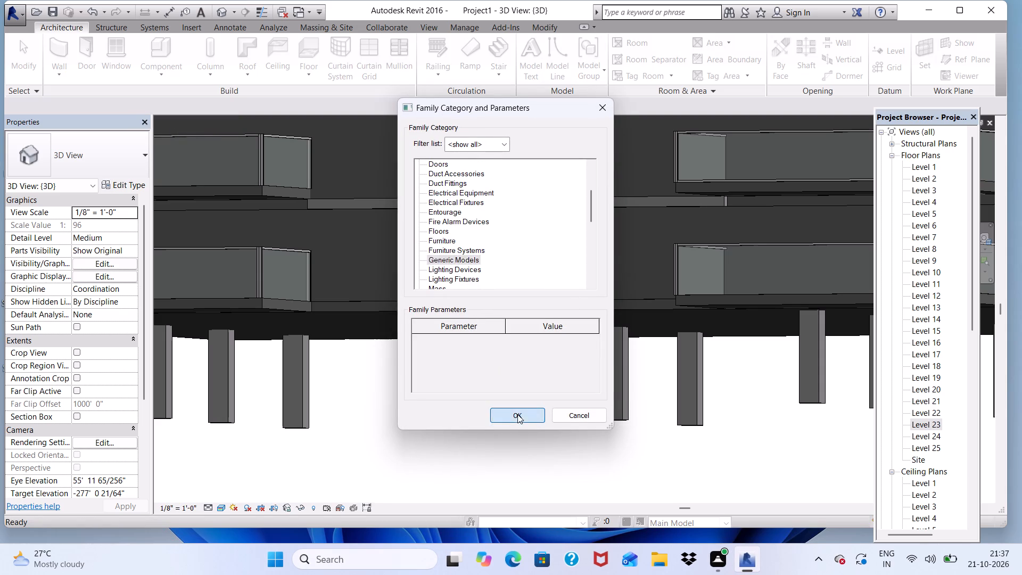
left_click(513, 298)
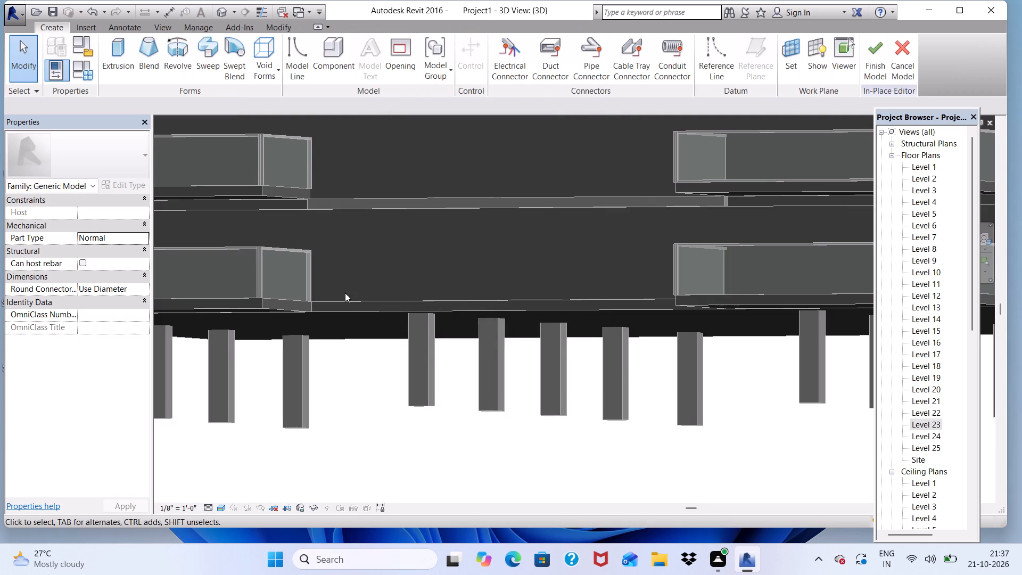
Start an extrusion in the in-place family for the lowest slab edge.
left_click(122, 53)
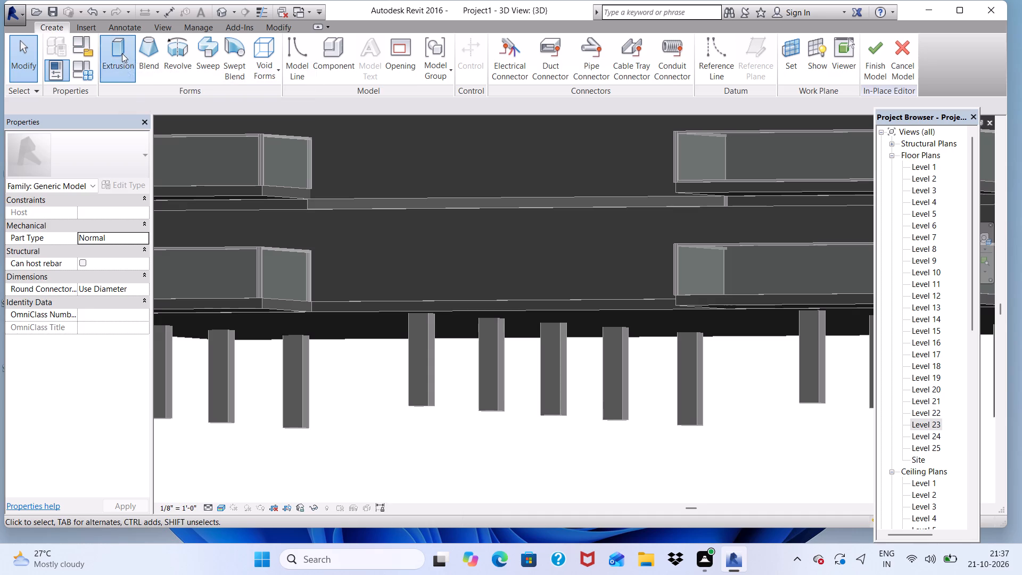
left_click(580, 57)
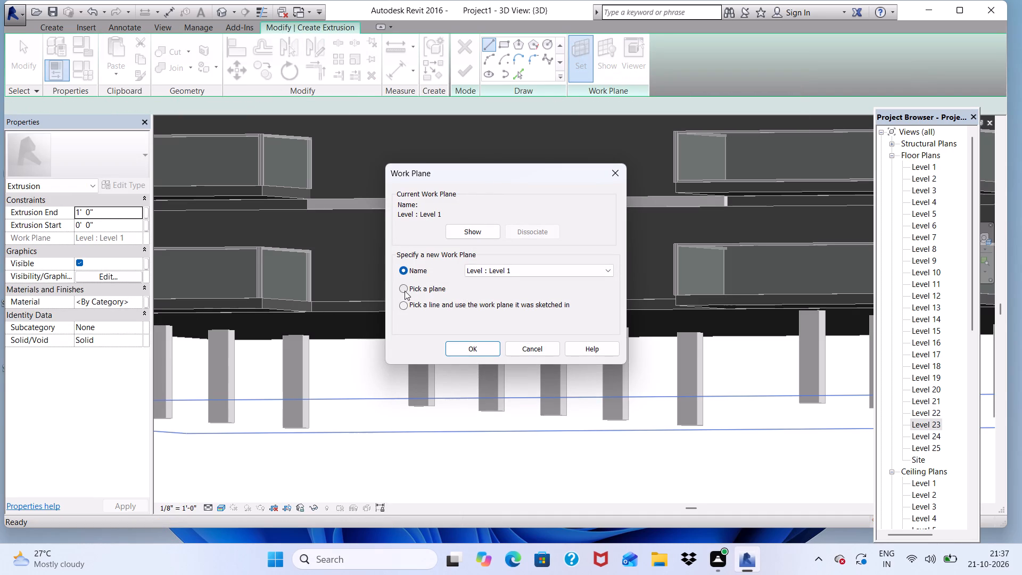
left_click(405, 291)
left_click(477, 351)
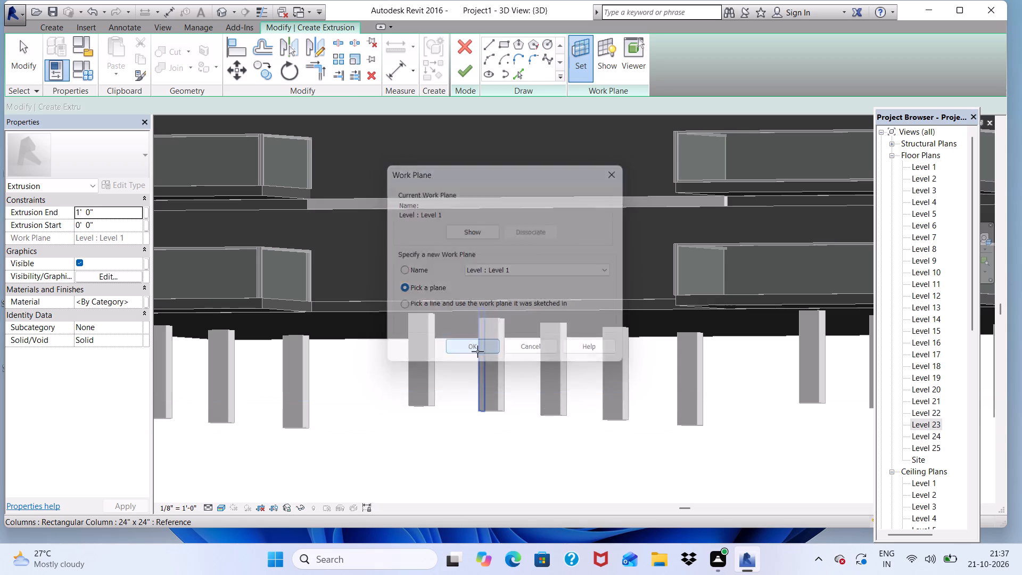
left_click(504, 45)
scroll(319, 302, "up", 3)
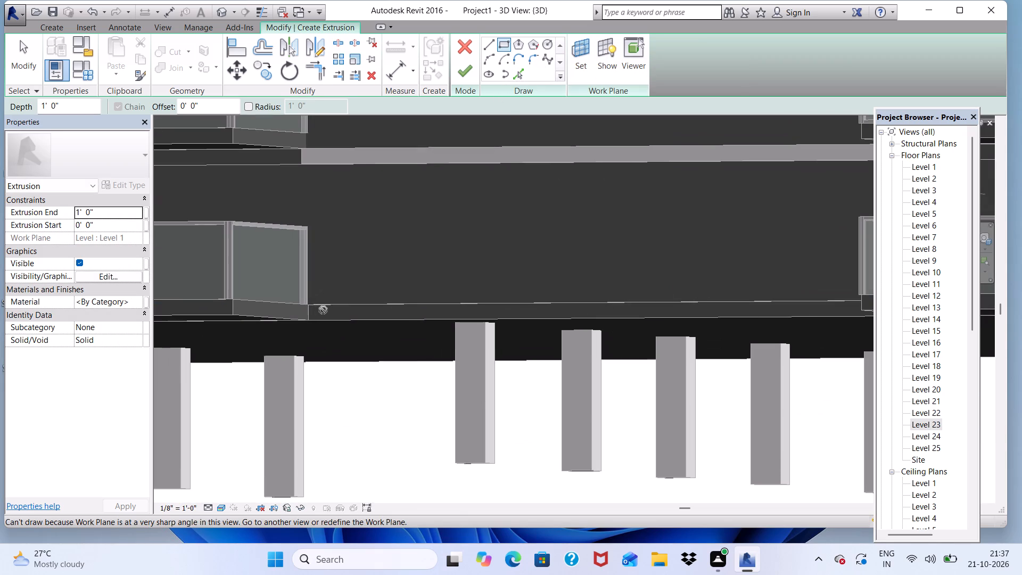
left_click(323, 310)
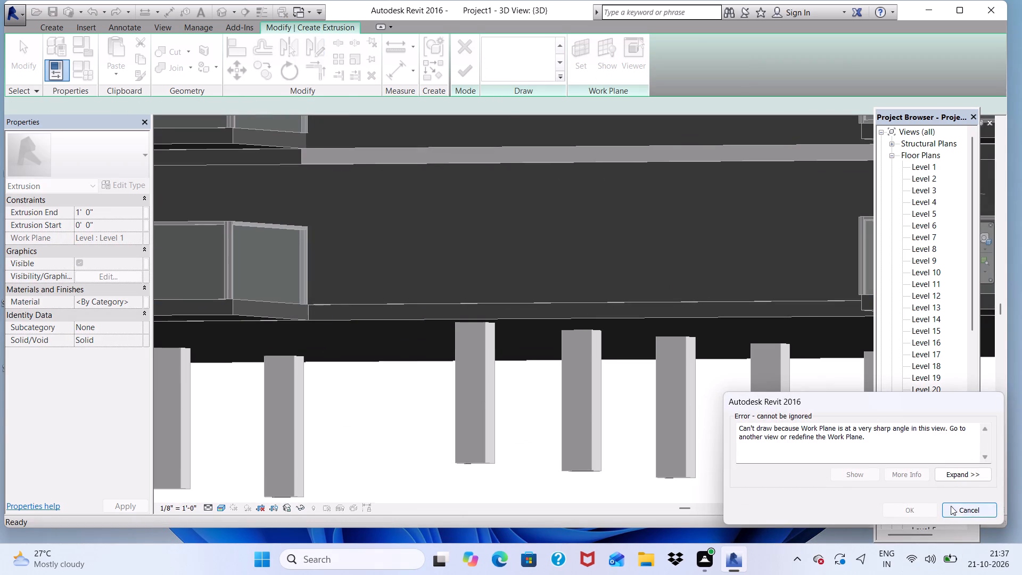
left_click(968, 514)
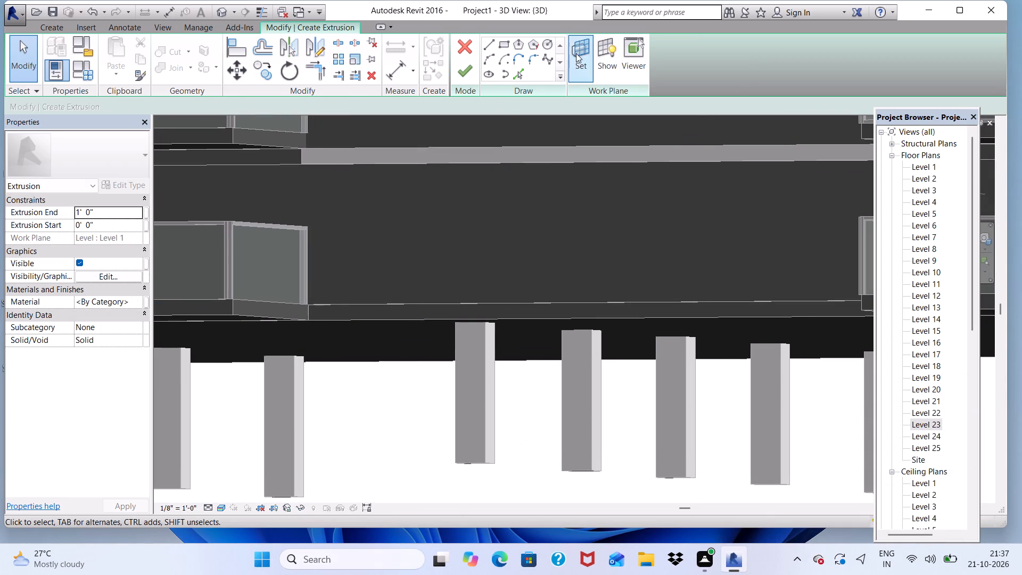
Pick the lowest floor slab edge face above the columns as the extrusion's work plane.
left_click(576, 53)
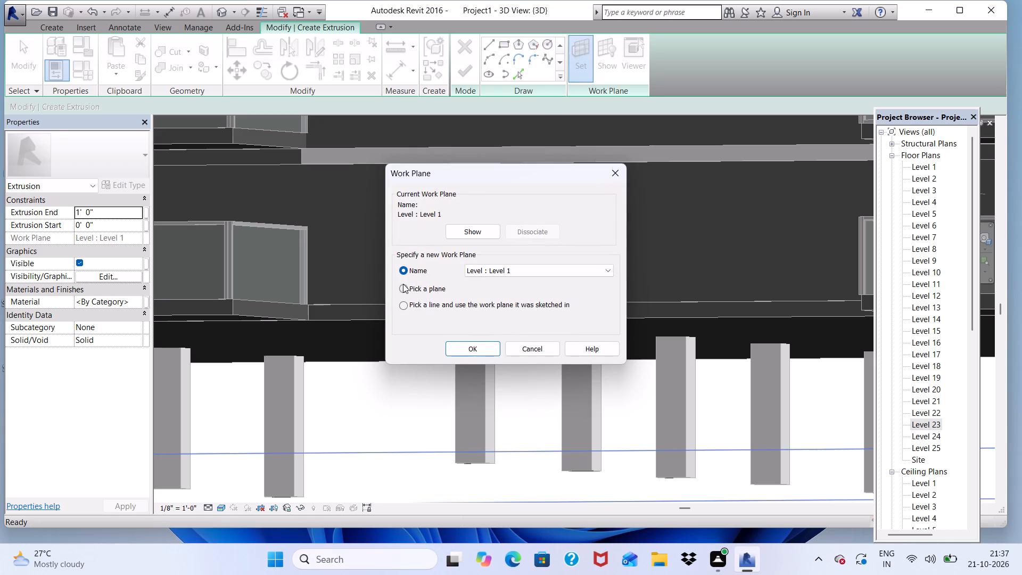
left_click(402, 286)
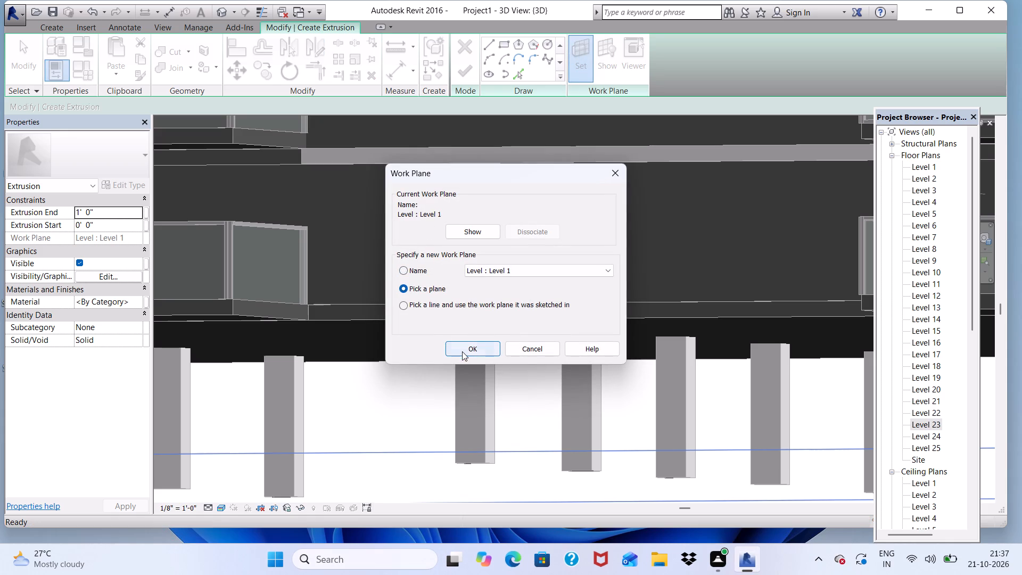
left_click(463, 351)
left_click(427, 305)
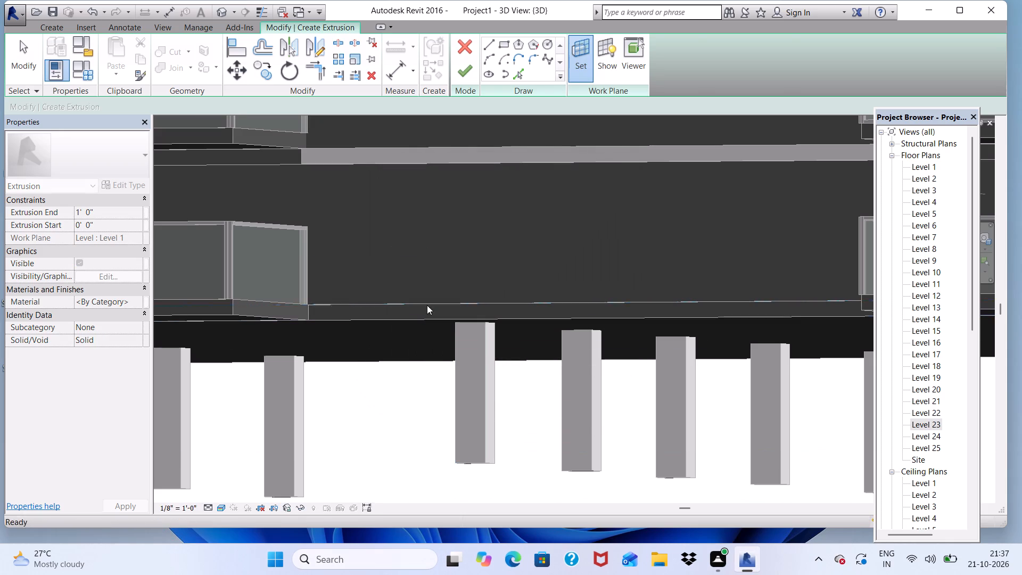
Sketch a rectangle along the lowest slab edge from balcony to balcony and finish it as a 1' 0" deep in-place extrusion.
left_click(499, 46)
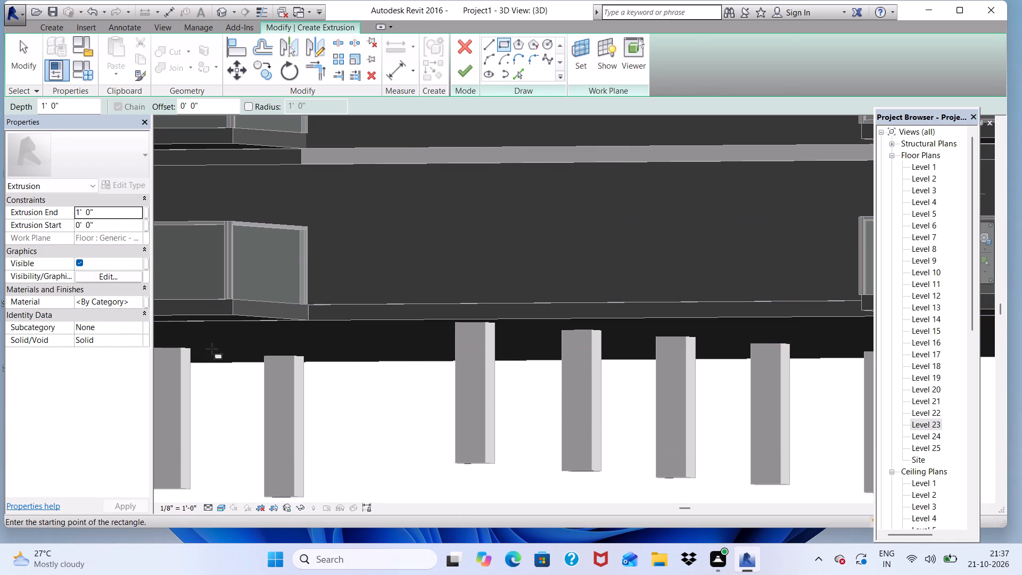
left_click(311, 303)
scroll(470, 398, "down", 3)
scroll(798, 365, "up", 2)
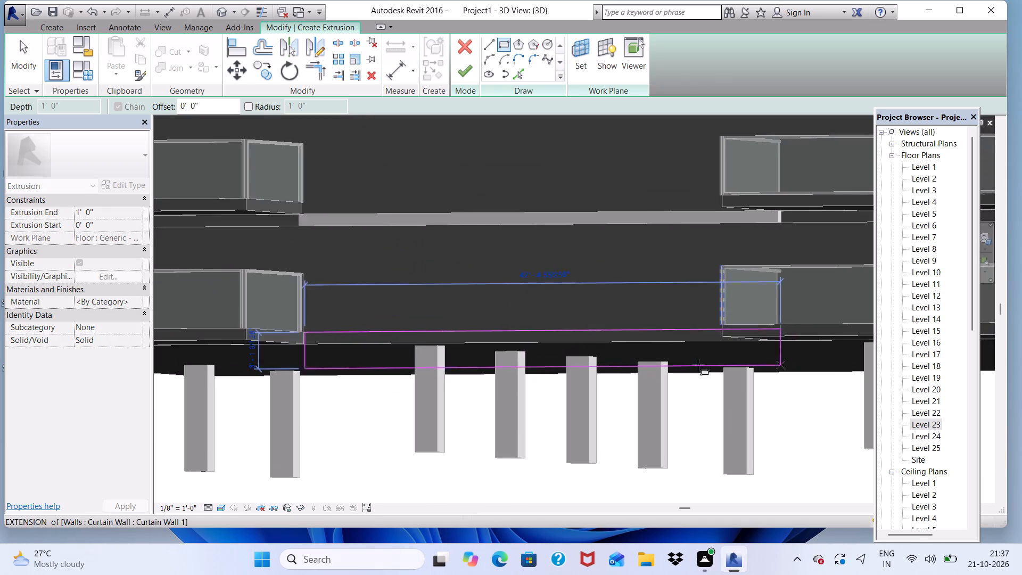
scroll(686, 339, "up", 3)
scroll(739, 340, "up", 3)
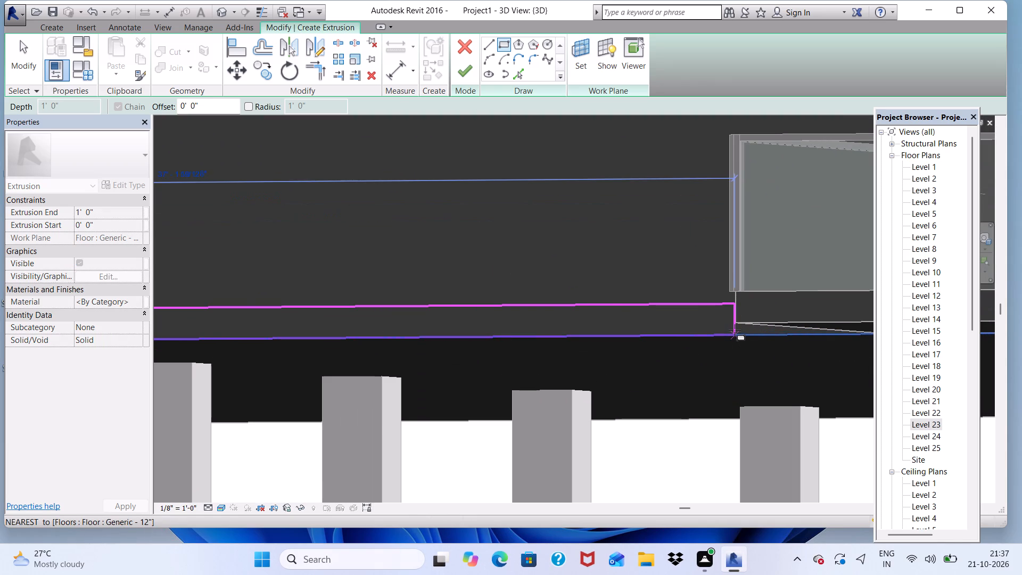
left_click(735, 330)
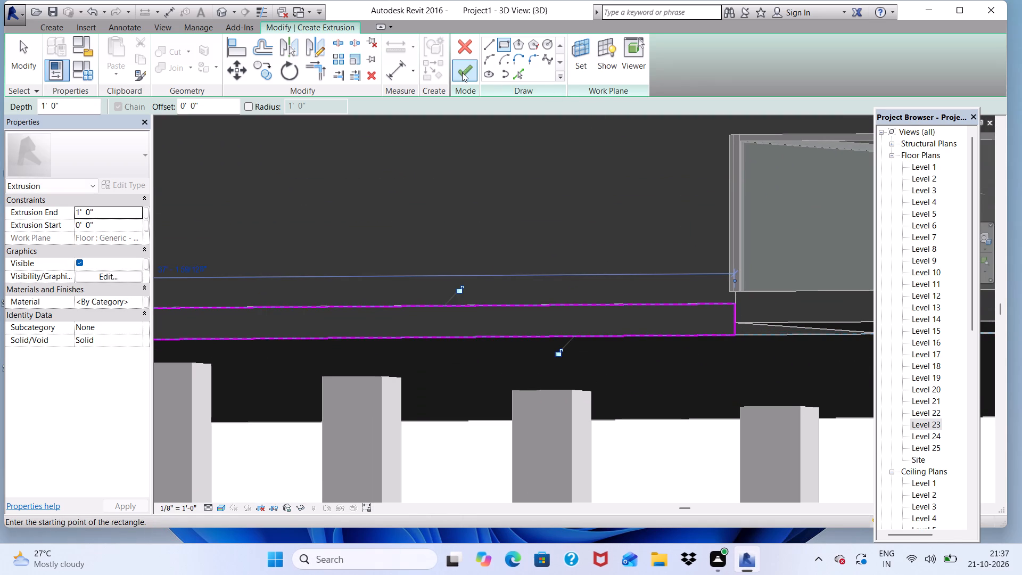
left_click(462, 72)
scroll(439, 304, "down", 2)
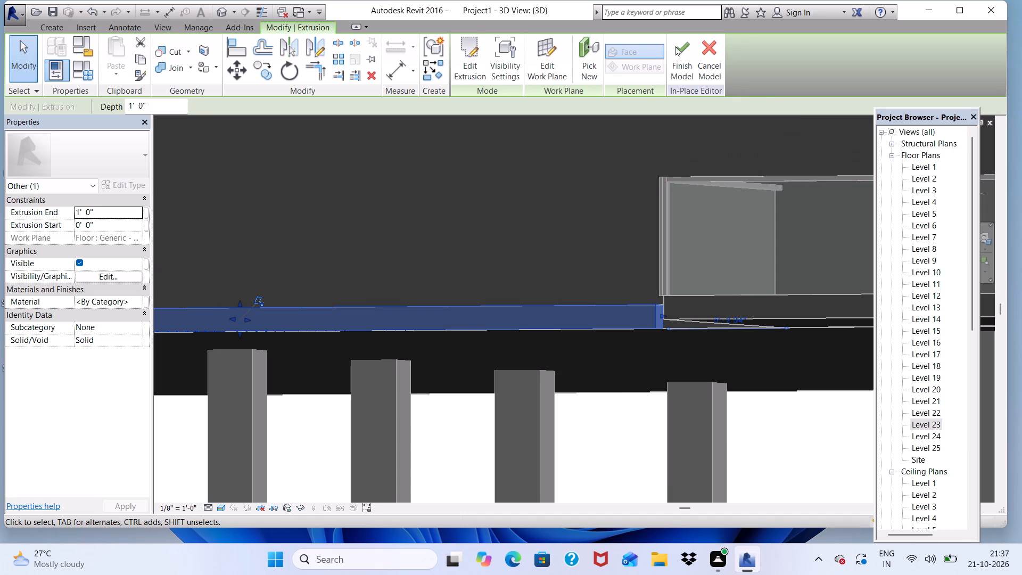
left_click(679, 46)
Examine the whole tower and another facade's balcony stacks and slab edge bands, from afar and close up.
scroll(266, 268, "down", 4)
scroll(433, 301, "down", 14)
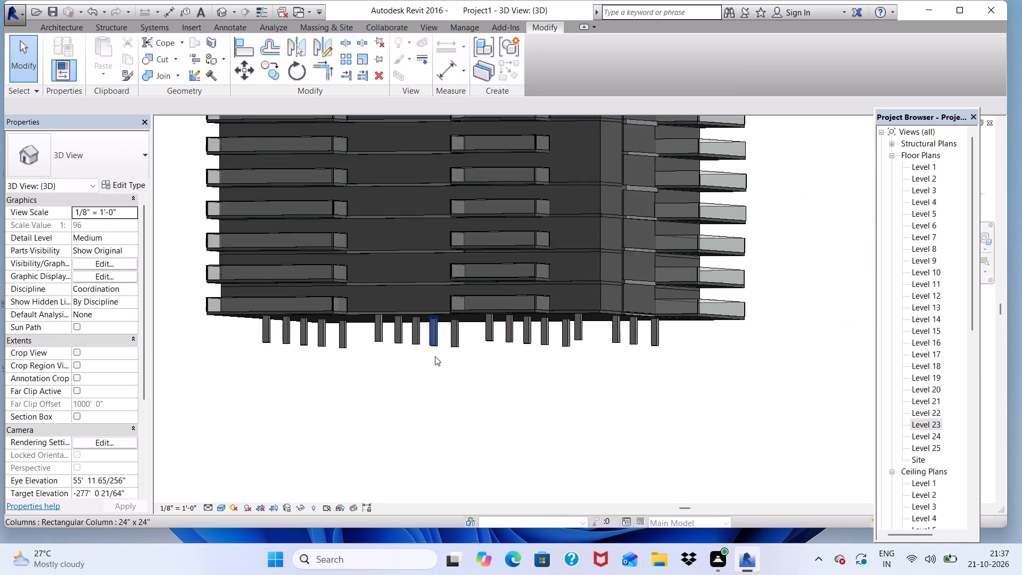
scroll(435, 356, "down", 1)
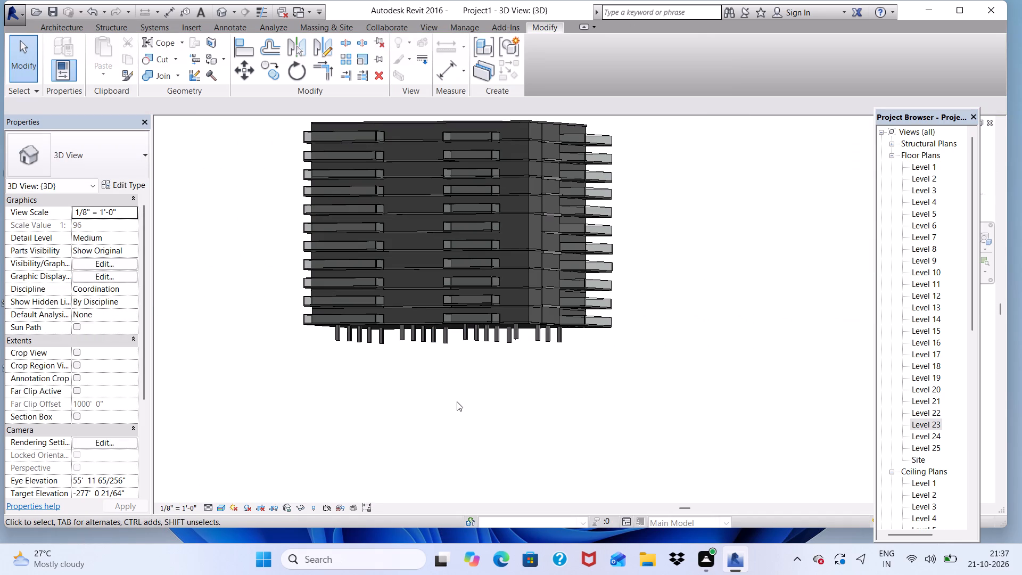
middle_click_drag(411, 317, 677, 405, "shift")
scroll(411, 317, "up", 1, "shift")
scroll(411, 367, "down", 1, "shift")
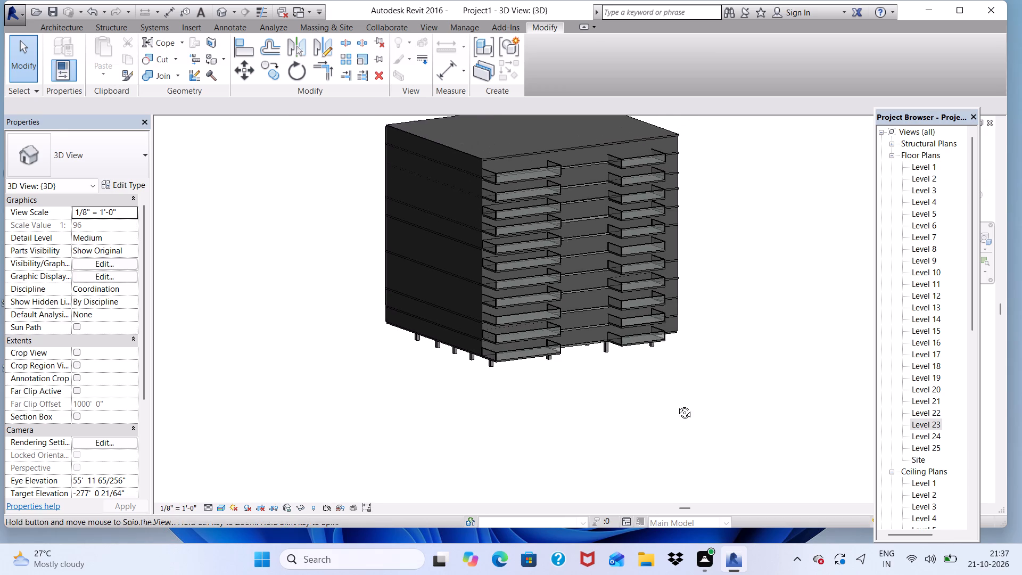
middle_click_drag(677, 405, 654, 376, "shift")
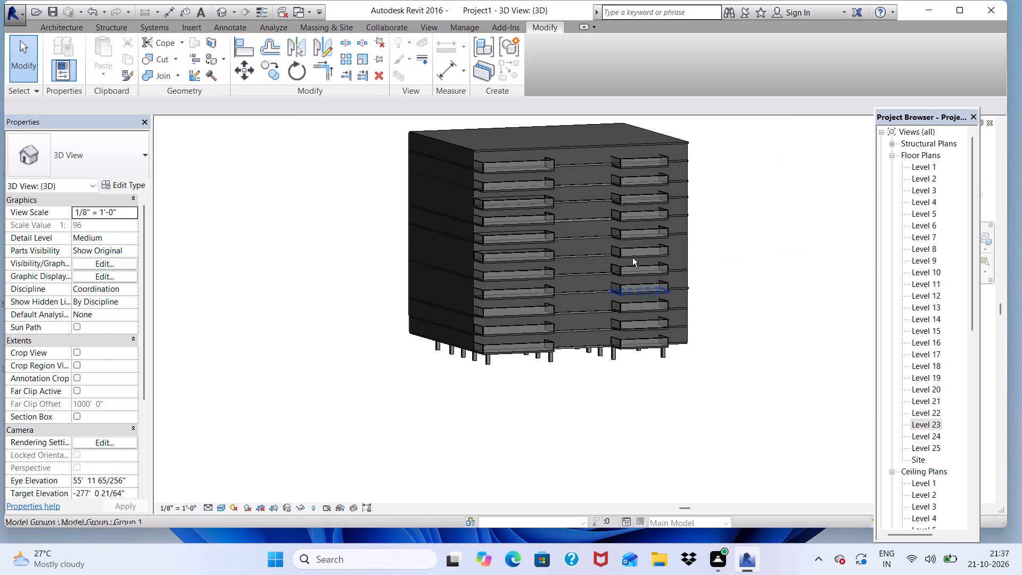
scroll(599, 182, "up", 7)
scroll(328, 201, "down", 4)
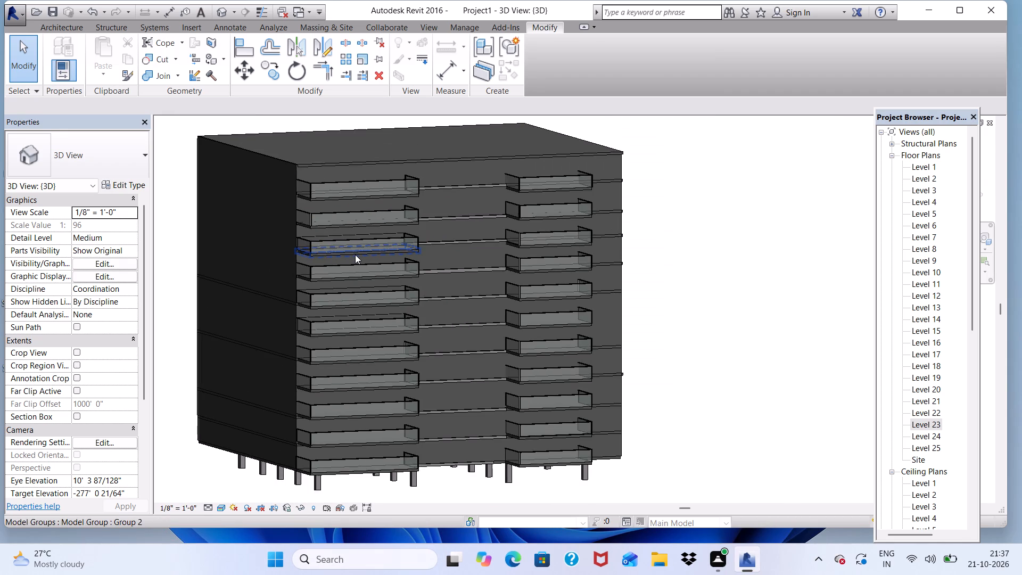
scroll(356, 254, "up", 1)
scroll(374, 190, "up", 3)
scroll(344, 250, "up", 3)
scroll(339, 234, "down", 1)
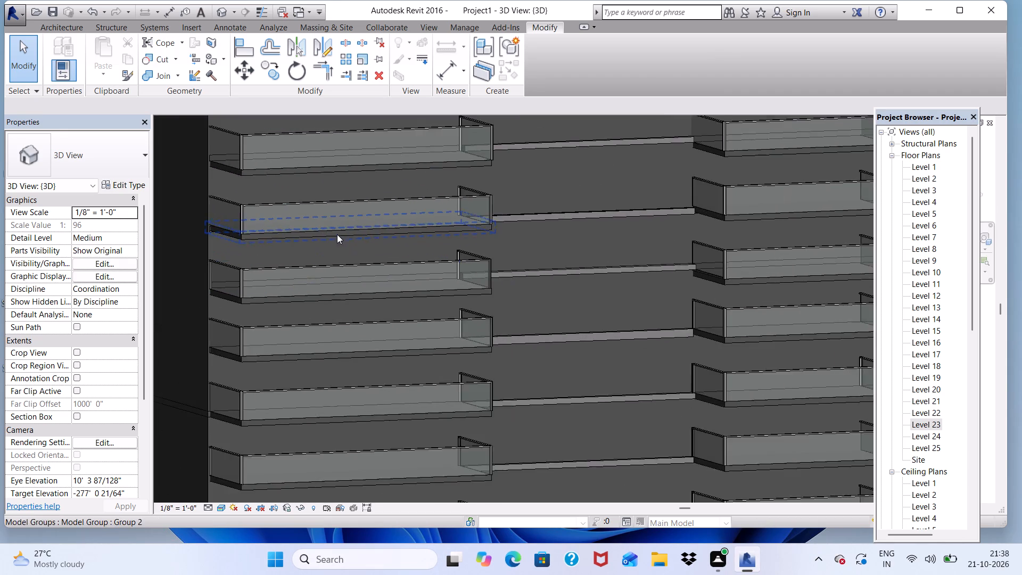
scroll(337, 234, "down", 3)
scroll(323, 299, "up", 2)
scroll(323, 307, "down", 2)
scroll(336, 358, "up", 3)
scroll(326, 333, "down", 4)
scroll(408, 270, "down", 2)
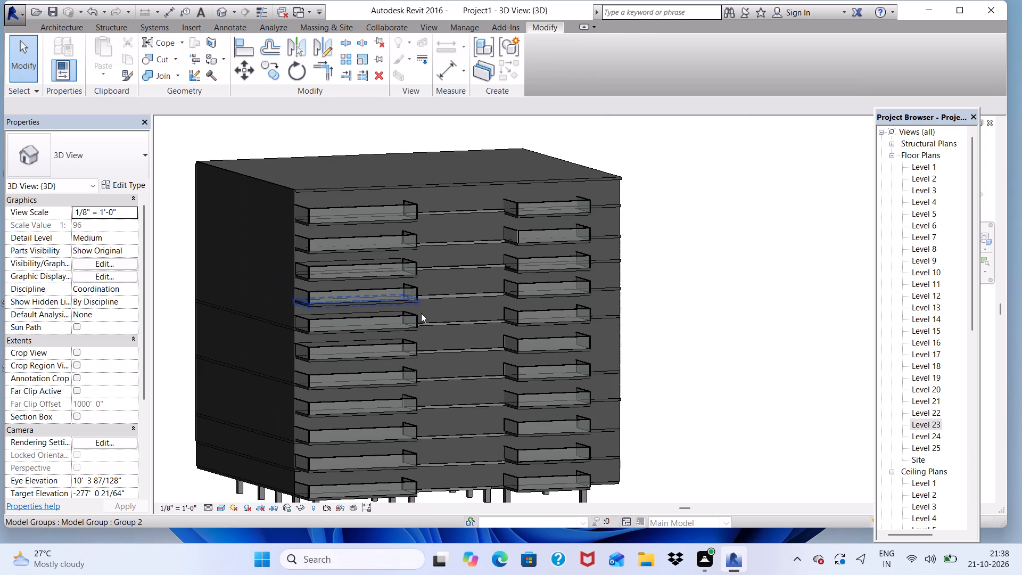
scroll(419, 306, "down", 1)
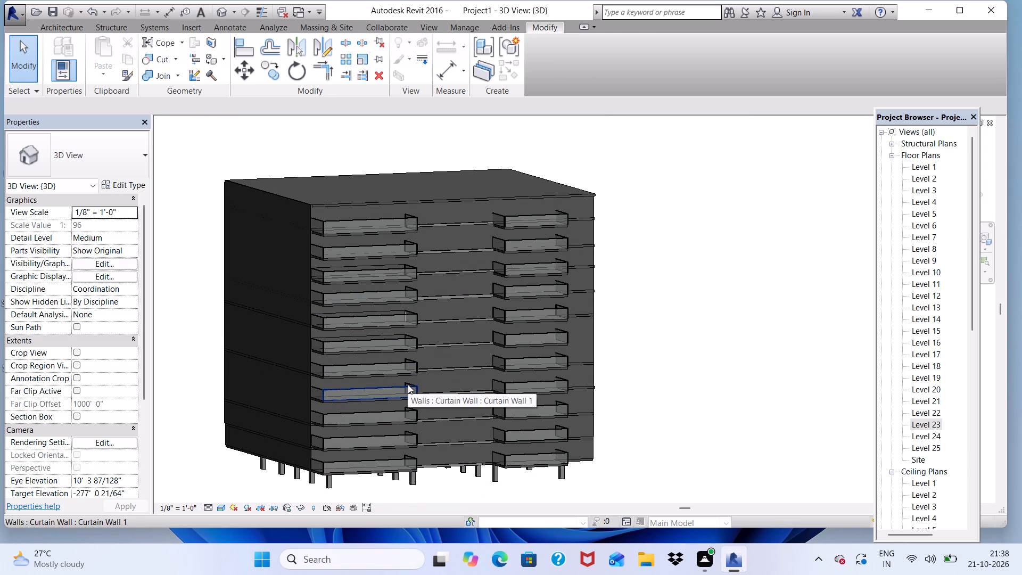
Start placing doors and load the Door-Curtain-Wall-Double-Storefront family from the US Imperial library's Doors folder.
left_click(67, 25)
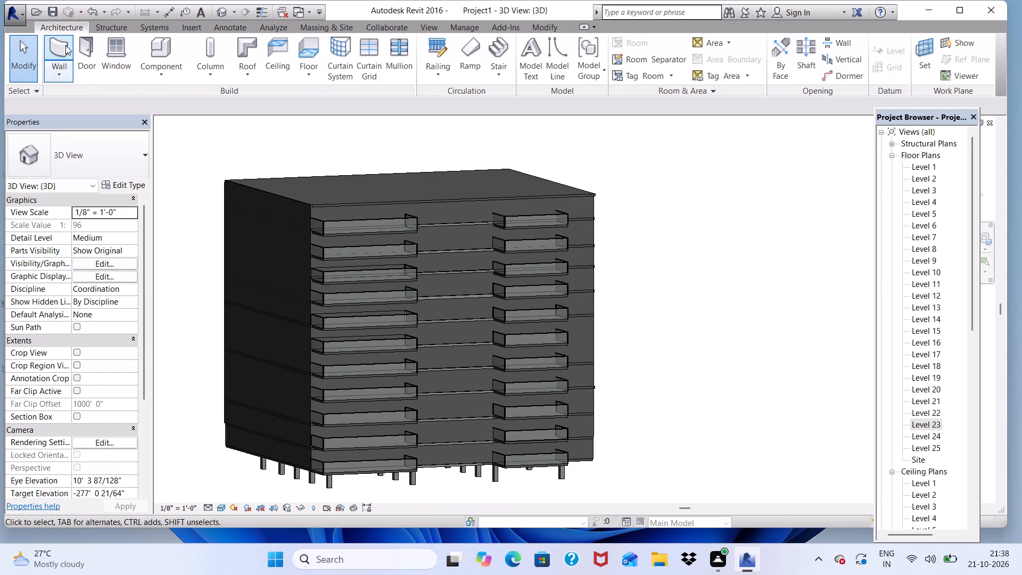
left_click(88, 54)
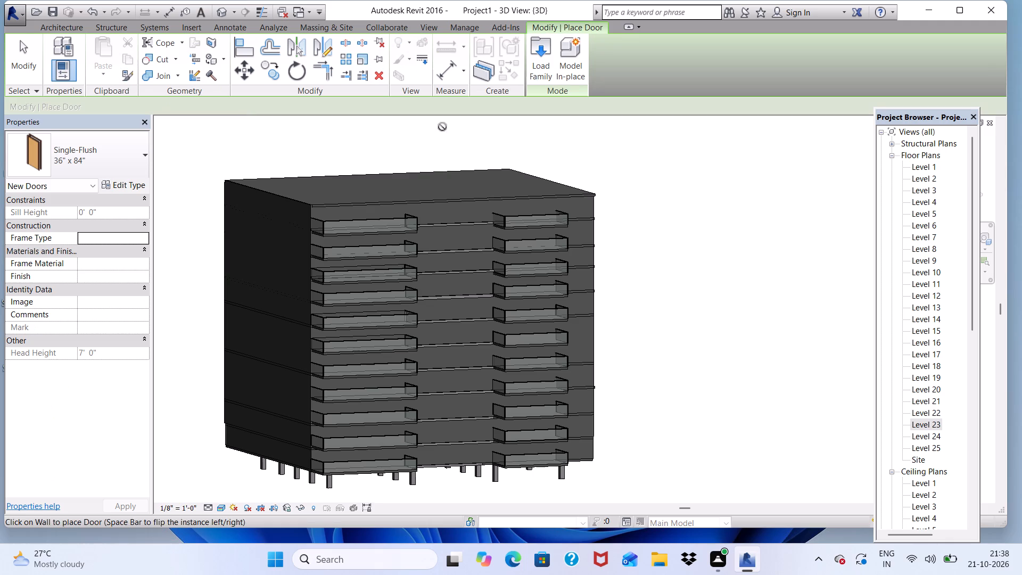
left_click(549, 70)
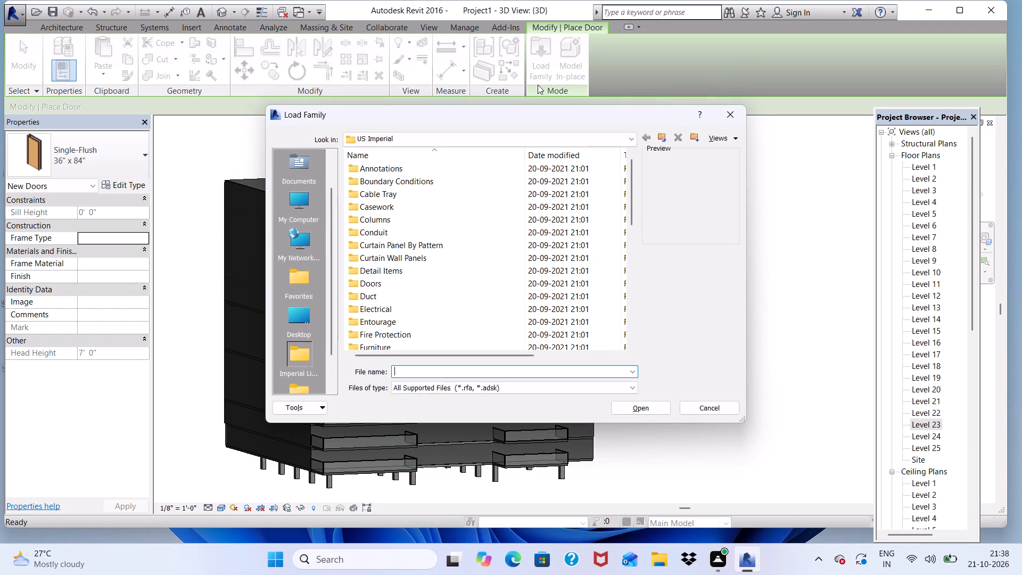
scroll(392, 202, "down", 11)
scroll(386, 280, "up", 6)
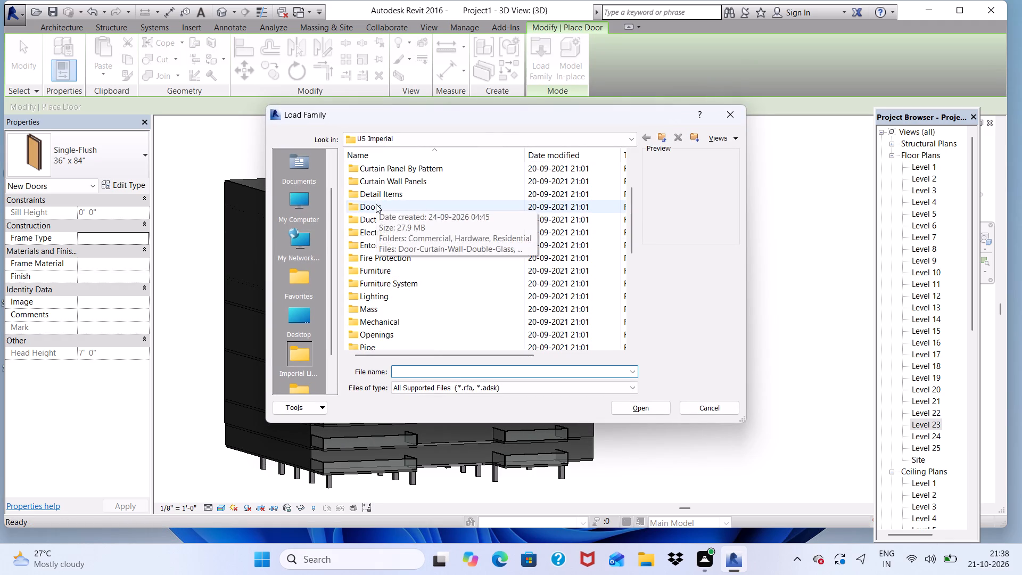
left_click(376, 204)
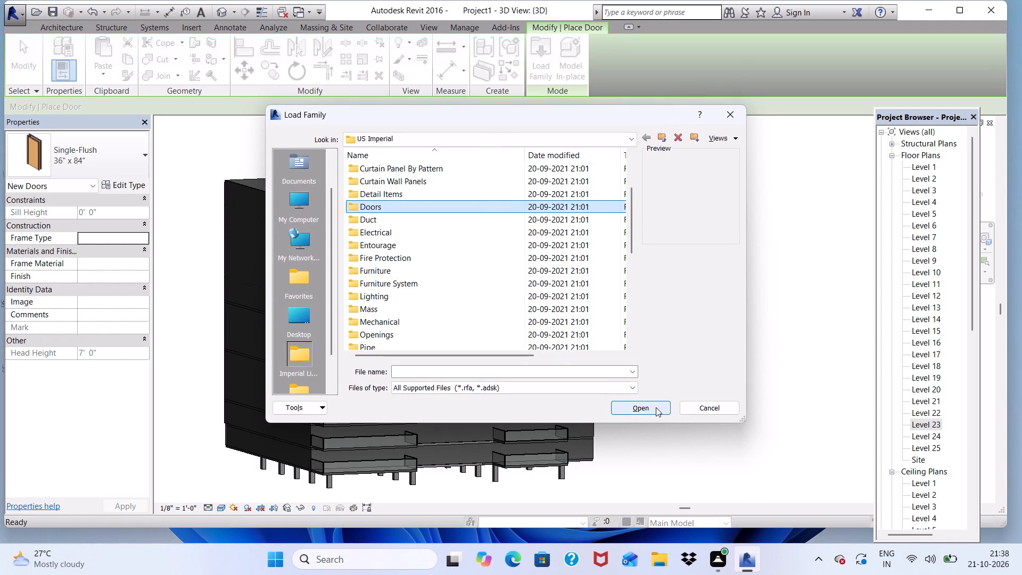
left_click(656, 407)
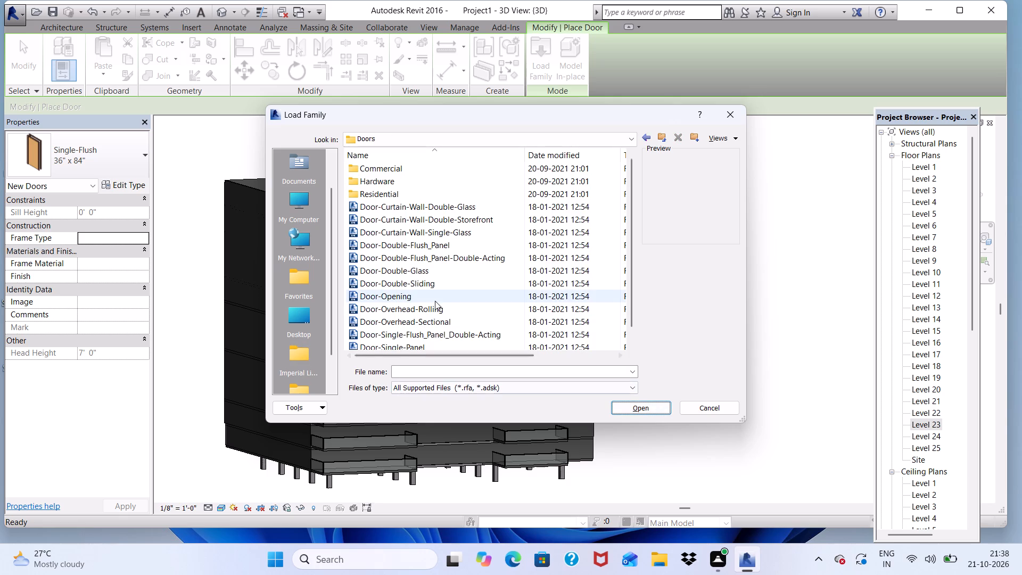
left_click(372, 218)
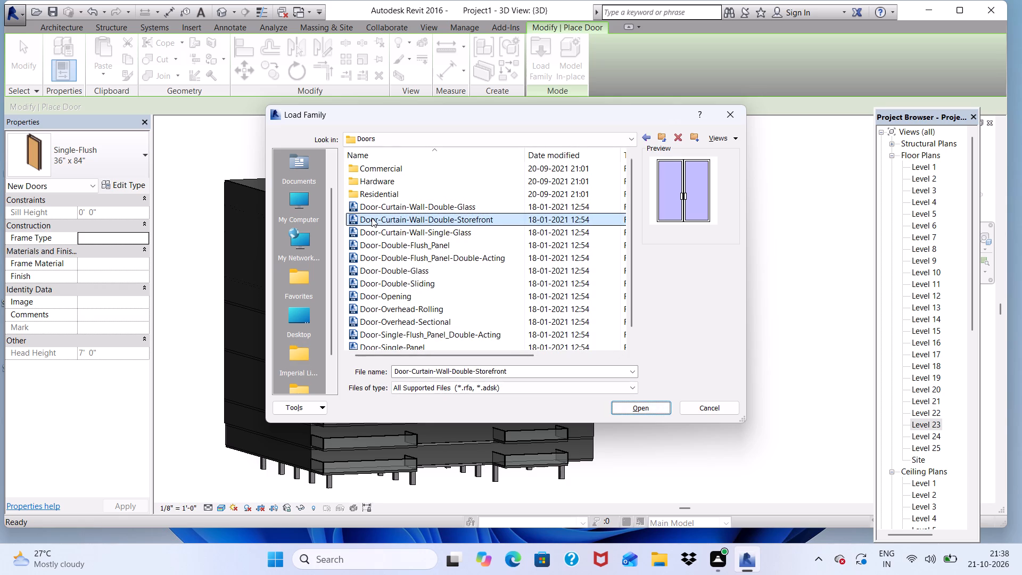
left_click(640, 413)
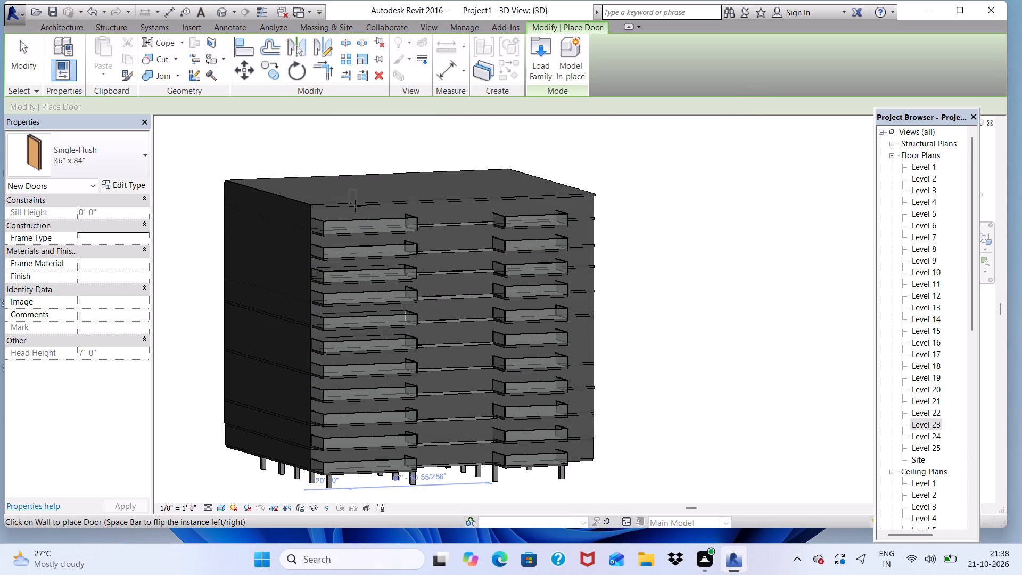
Place Single-Flush 36" x 84" doors behind the top three balconies of the wider stack, about 23', 24' and 25' from the wall corner.
scroll(355, 206, "up", 9)
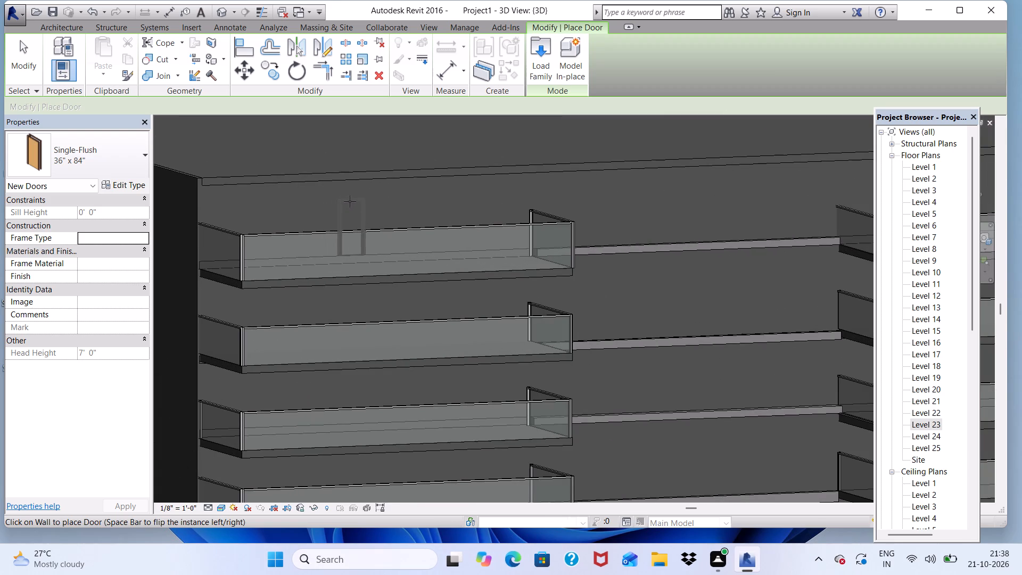
left_click(366, 195)
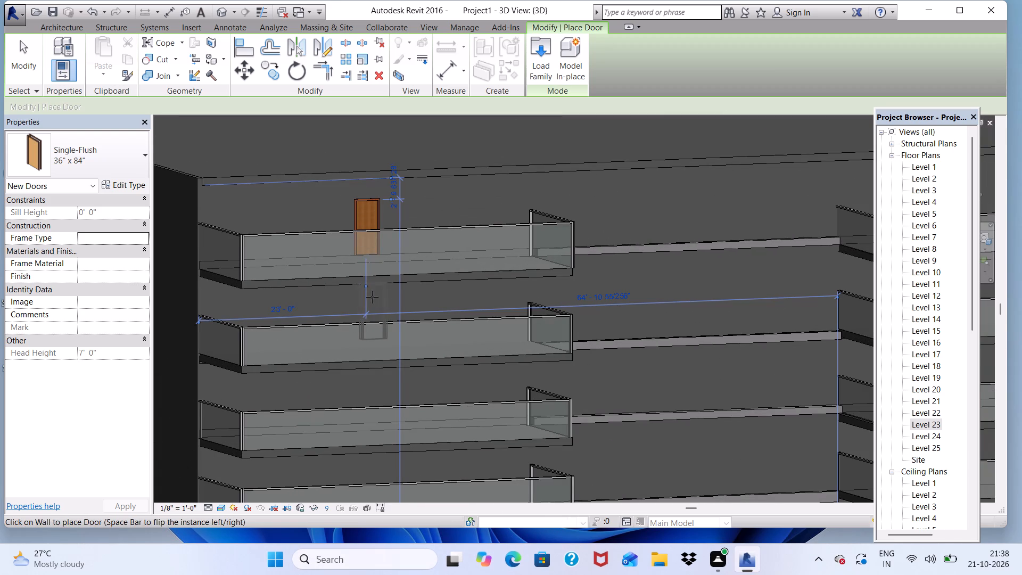
scroll(372, 285, "up", 2)
left_click(372, 300)
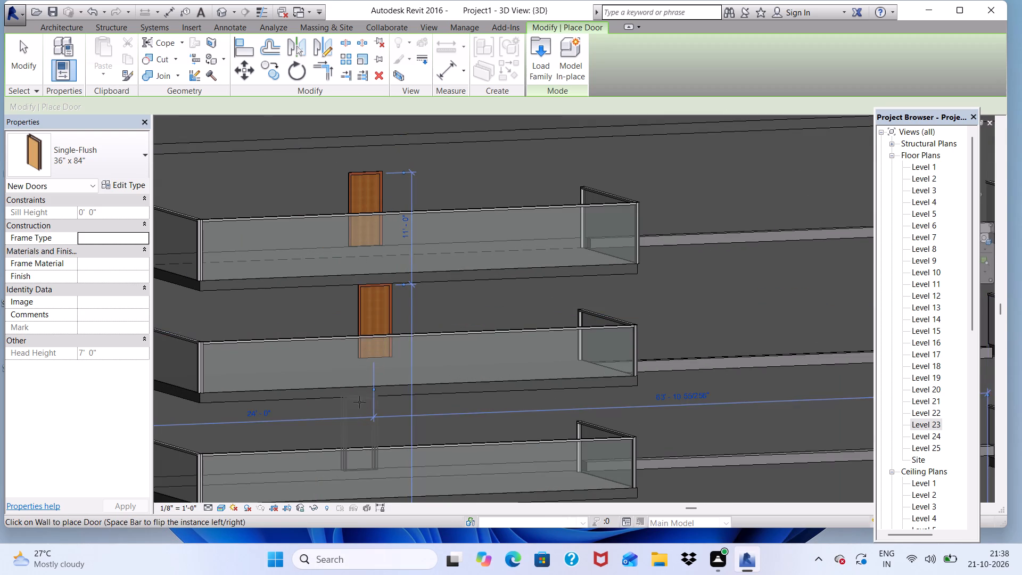
scroll(360, 443, "down", 2)
scroll(400, 417, "up", 2)
scroll(366, 385, "up", 2)
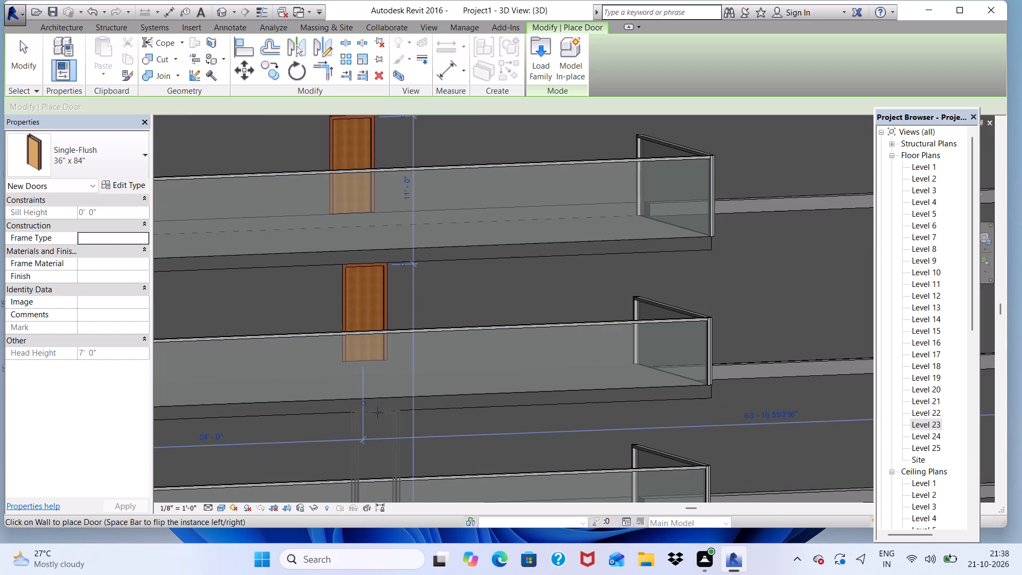
left_click(377, 413)
scroll(356, 391, "down", 11)
scroll(383, 420, "up", 3)
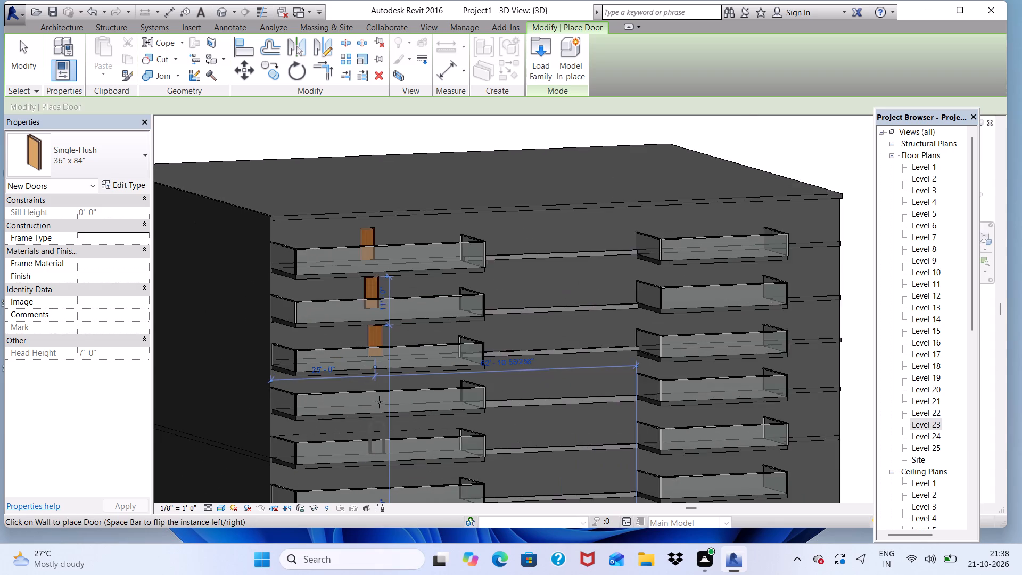
Place Single-Flush 36" x 84" doors behind the next three balconies down the wider stack, about 25' to 25' 6" from the wall corner.
scroll(380, 382, "up", 7)
left_click(374, 387)
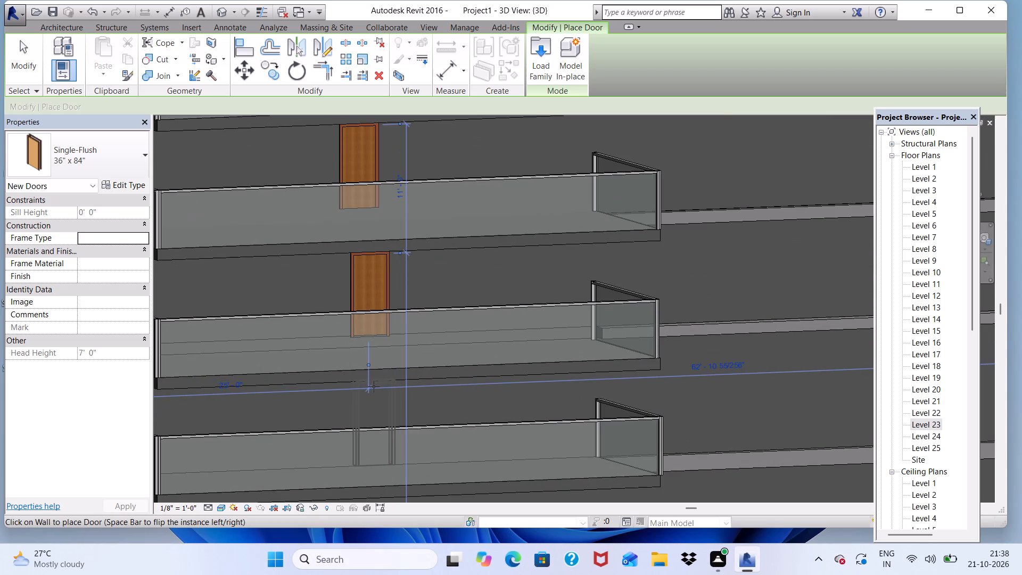
scroll(364, 329, "down", 4)
scroll(379, 444, "up", 4)
scroll(357, 296, "down", 4)
scroll(357, 408, "up", 2)
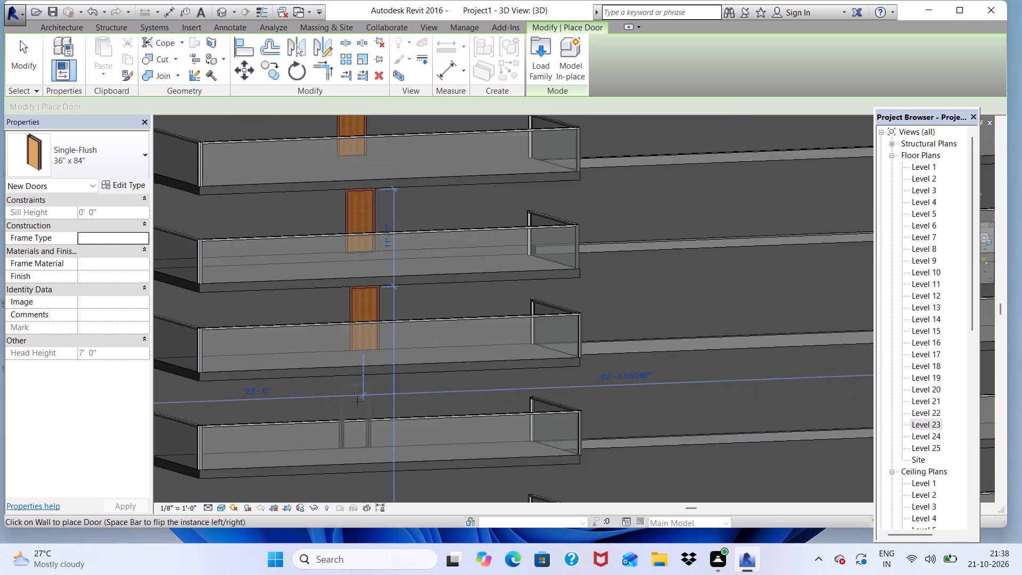
scroll(364, 392, "up", 3)
left_click(363, 397)
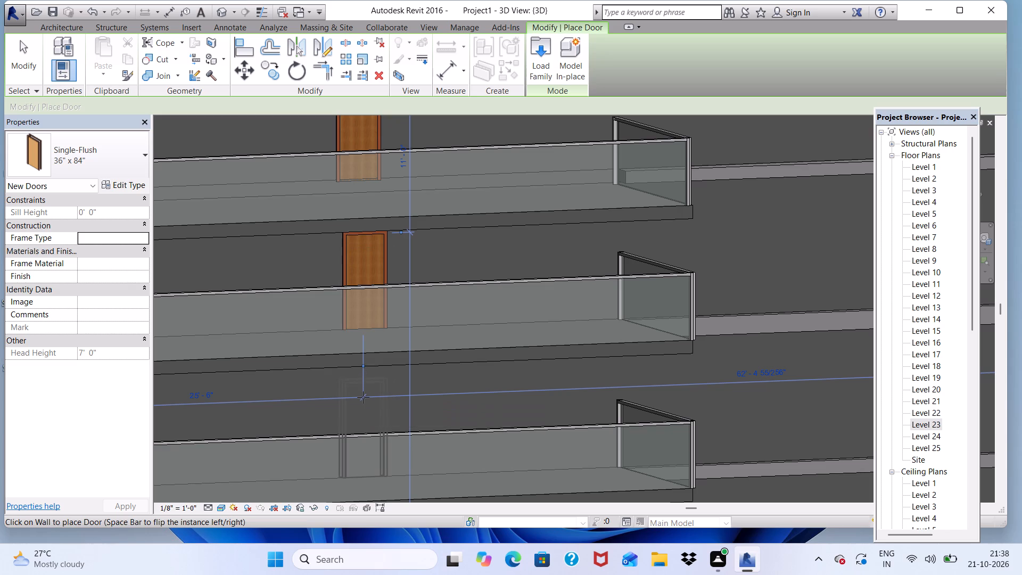
scroll(366, 323, "down", 4)
scroll(365, 448, "up", 3)
left_click(360, 449)
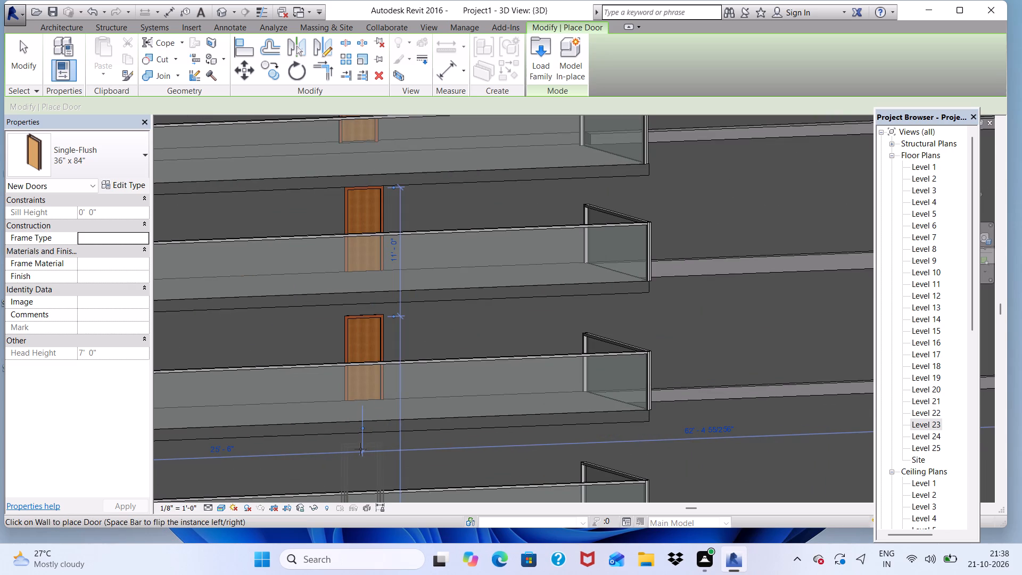
Place Single-Flush 36" x 84" doors behind the following three balconies down the stack, about 25', 26' 6" and 27' 6" from the wall corner.
scroll(354, 360, "down", 5)
scroll(336, 472, "up", 4)
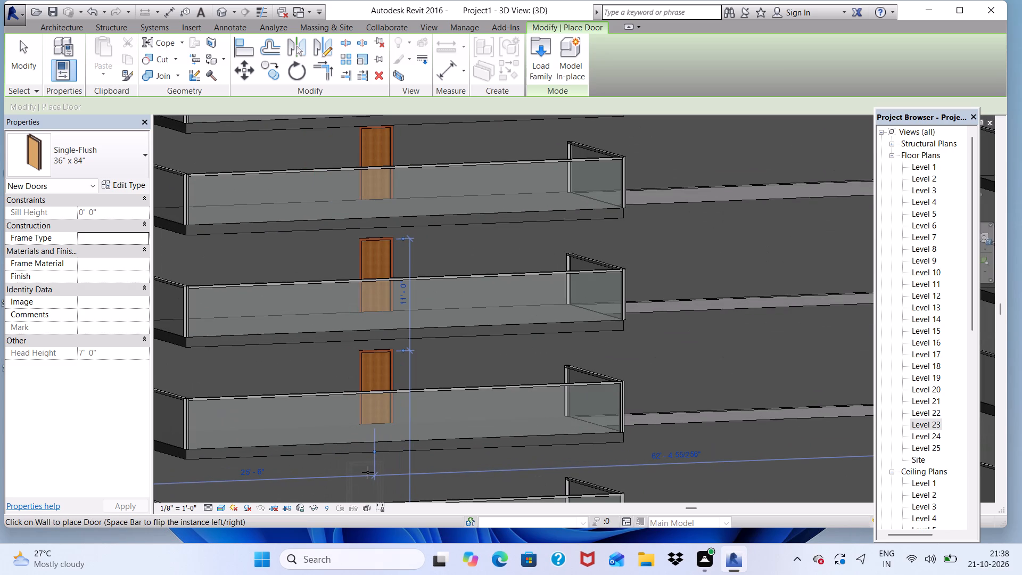
left_click(372, 470)
scroll(393, 338, "down", 5)
scroll(396, 467, "up", 5)
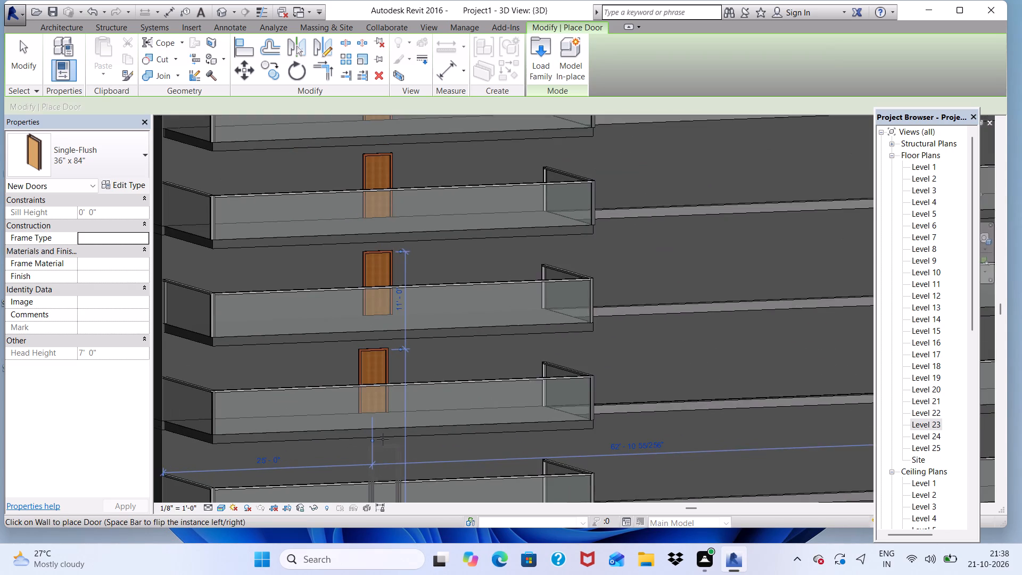
scroll(380, 324, "down", 4)
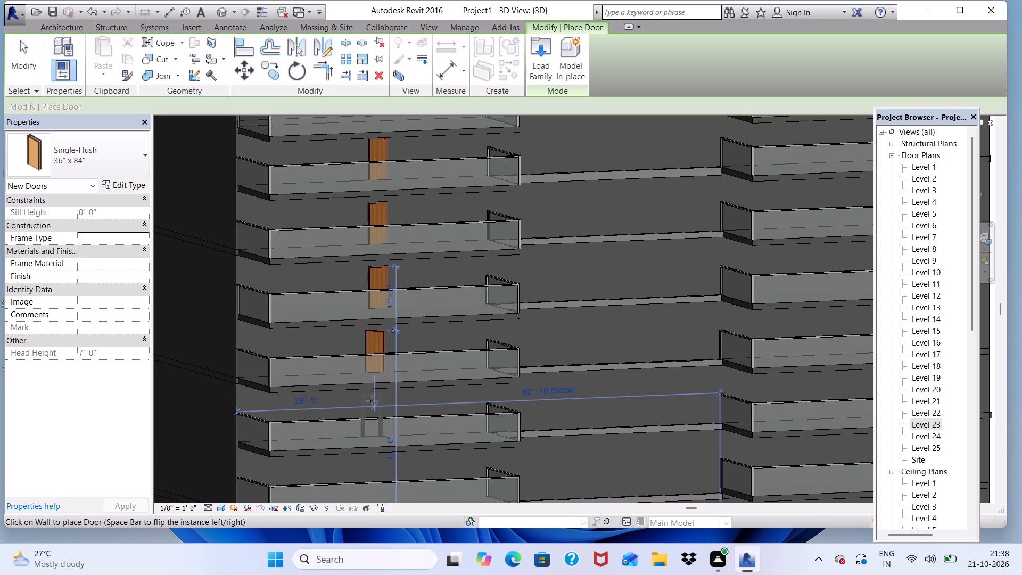
left_click(382, 404)
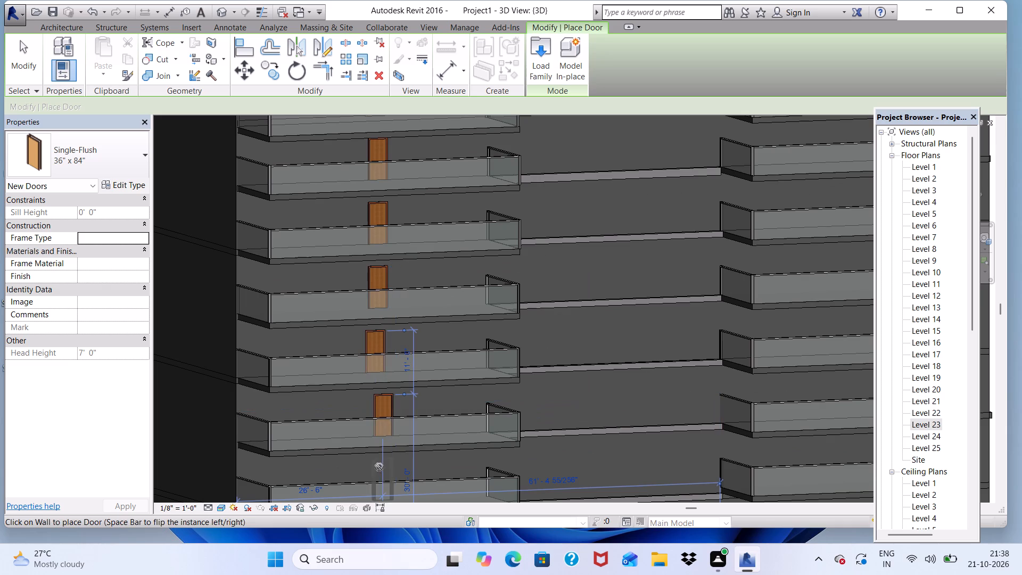
left_click(387, 453)
Place Single-Flush 36" x 84" doors behind the two lowest balconies of the wider stack, about 29' from the wall corner.
scroll(401, 370, "down", 3)
scroll(388, 515, "up", 3)
scroll(426, 336, "down", 3)
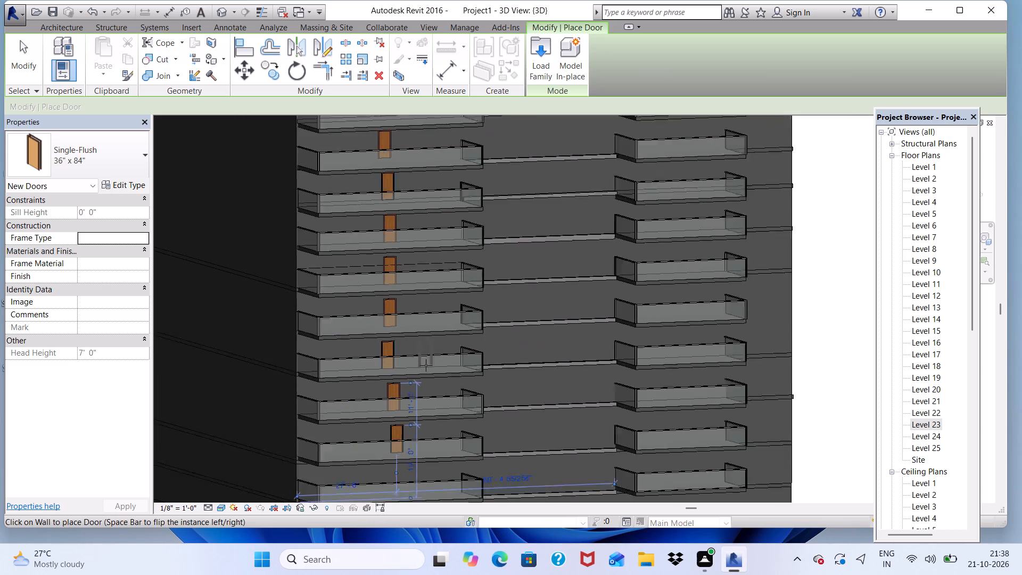
scroll(426, 365, "down", 1)
scroll(418, 453, "up", 4)
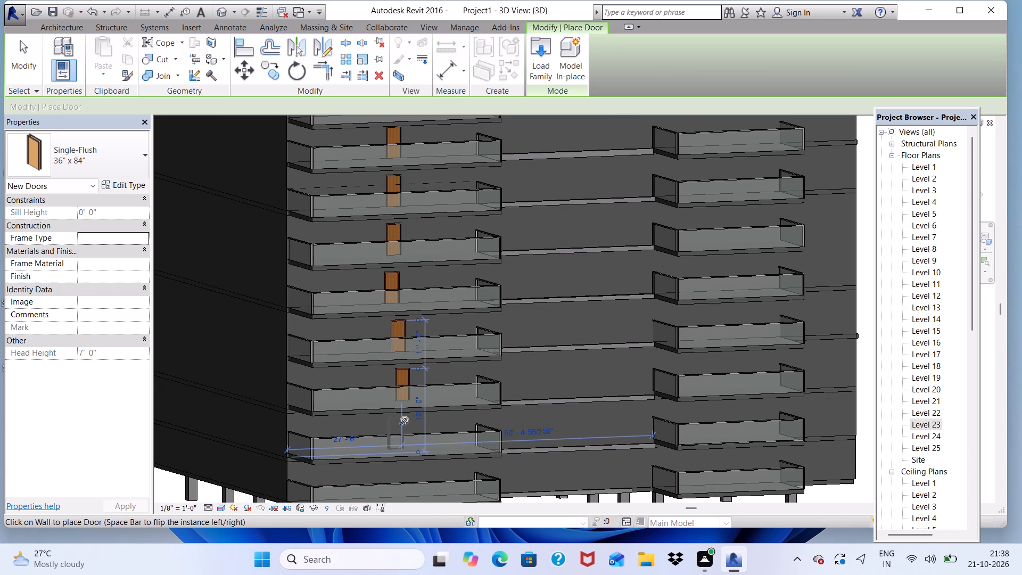
scroll(485, 401, "up", 1)
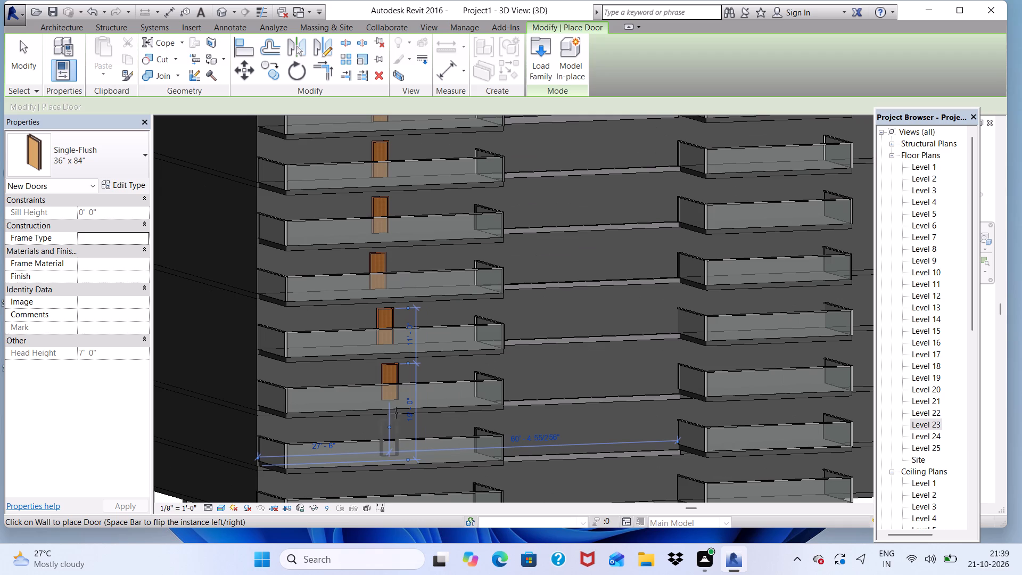
left_click(399, 412)
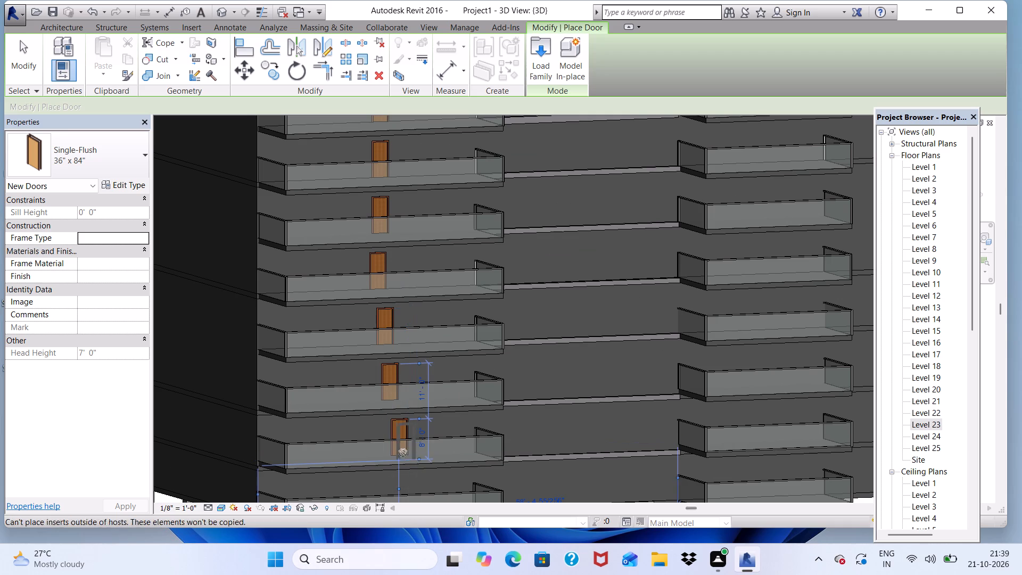
scroll(401, 476, "up", 2)
scroll(391, 428, "down", 4)
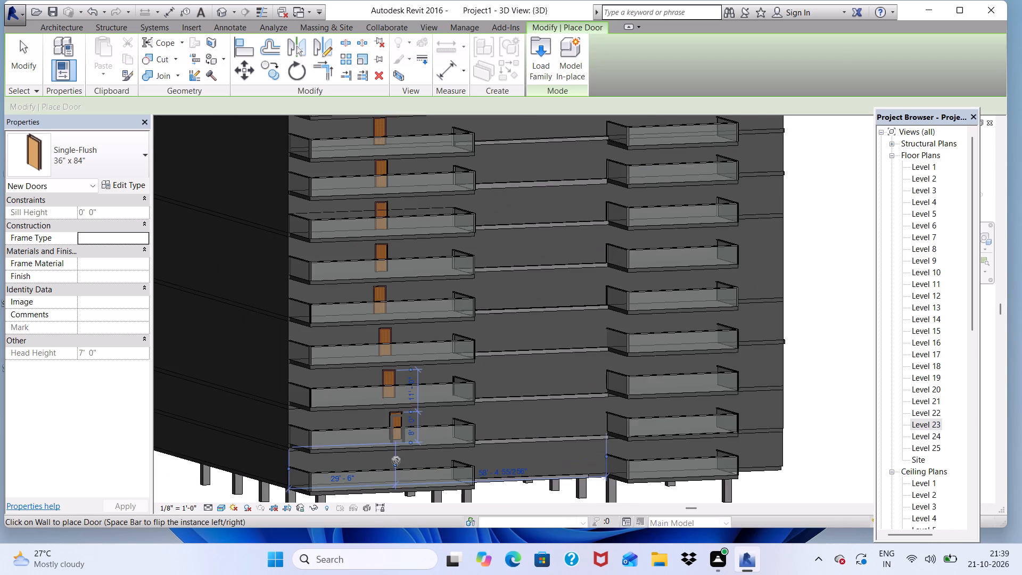
scroll(396, 461, "up", 2)
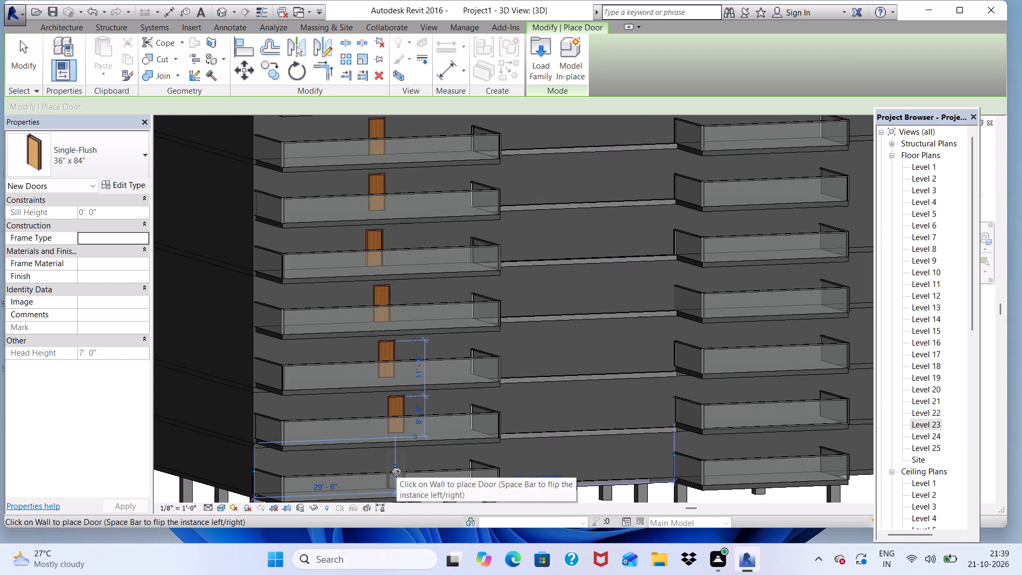
left_click(397, 472)
key("space")
scroll(375, 400, "down", 3)
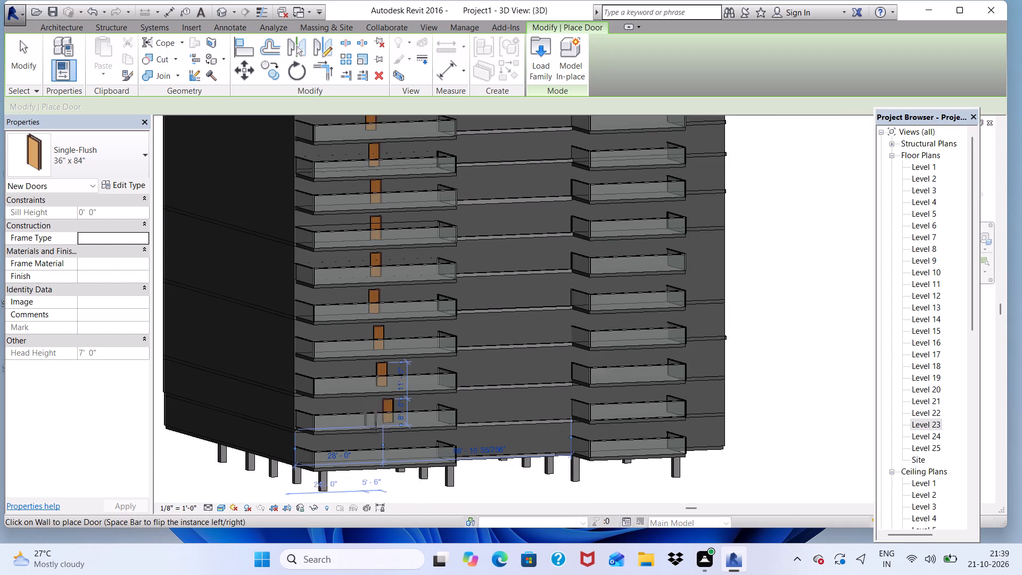
scroll(398, 448, "up", 5)
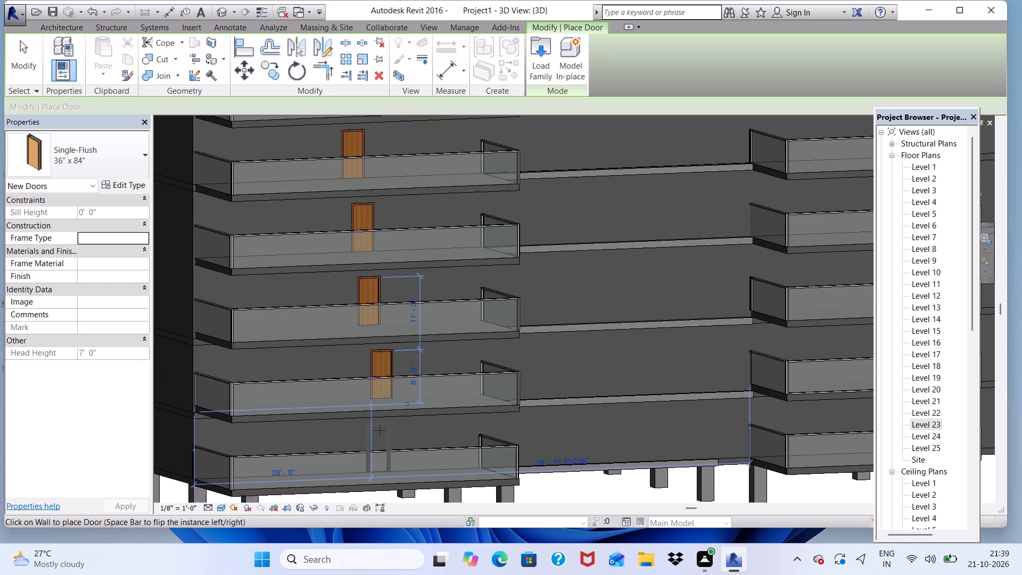
left_click(380, 430)
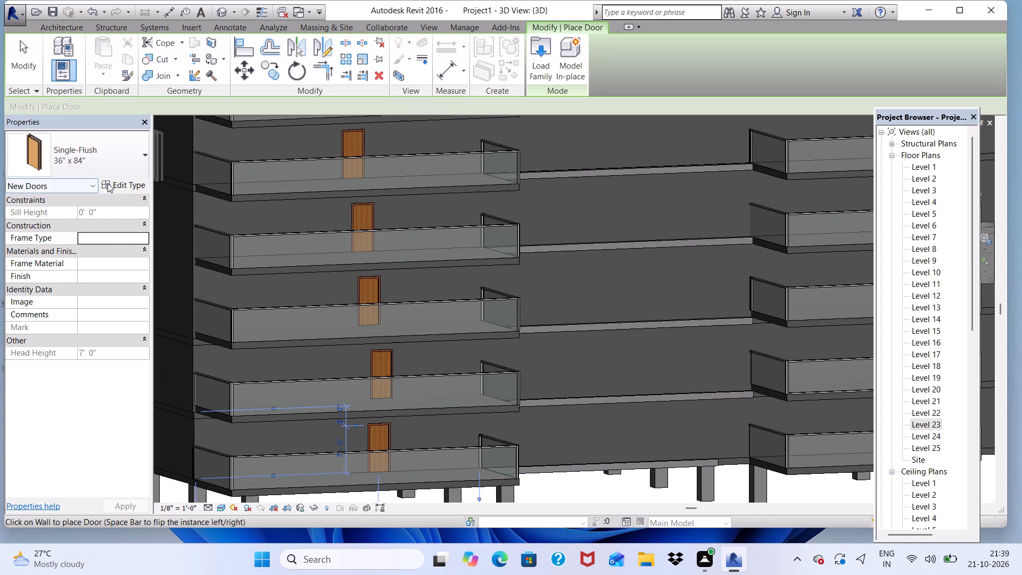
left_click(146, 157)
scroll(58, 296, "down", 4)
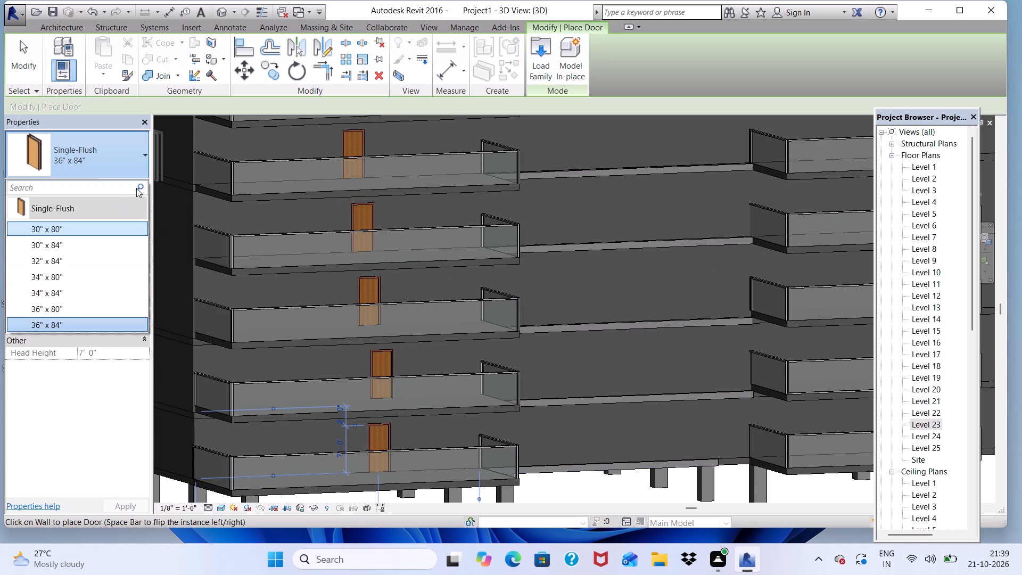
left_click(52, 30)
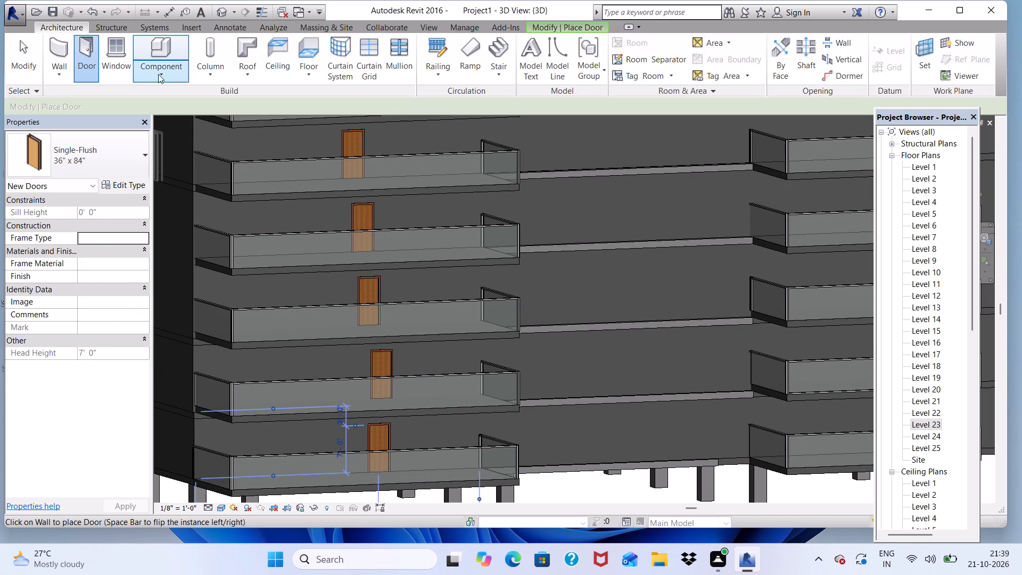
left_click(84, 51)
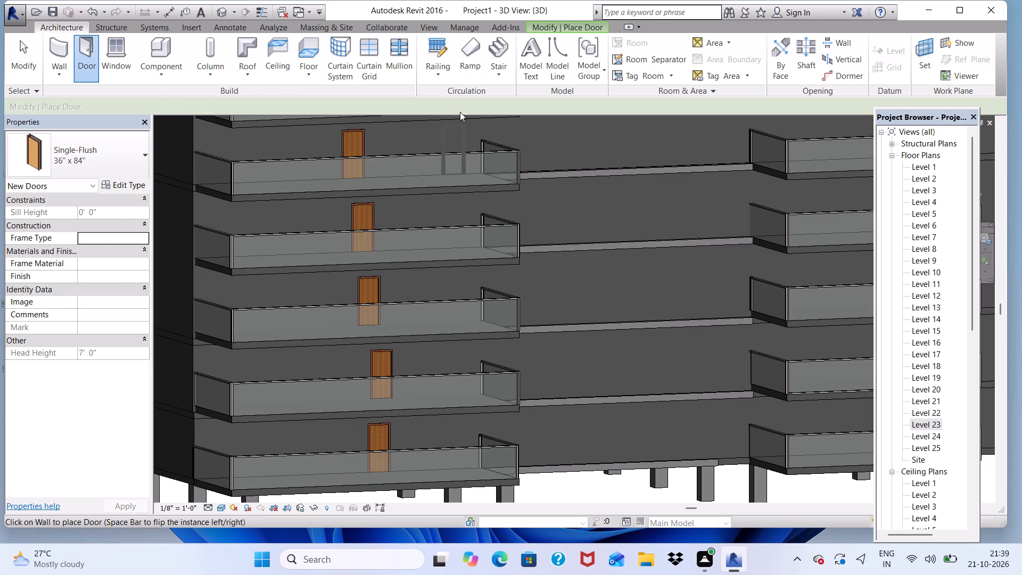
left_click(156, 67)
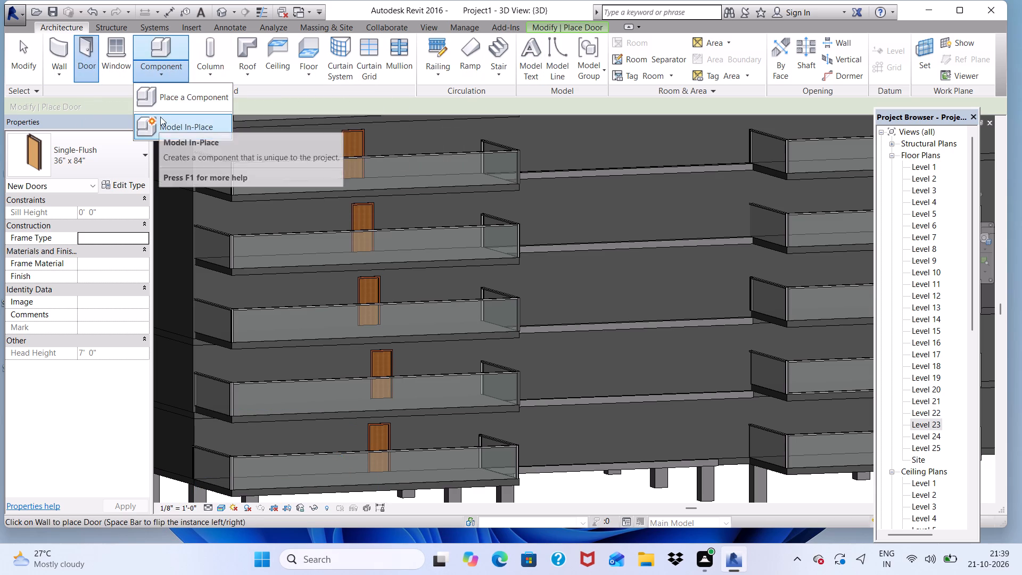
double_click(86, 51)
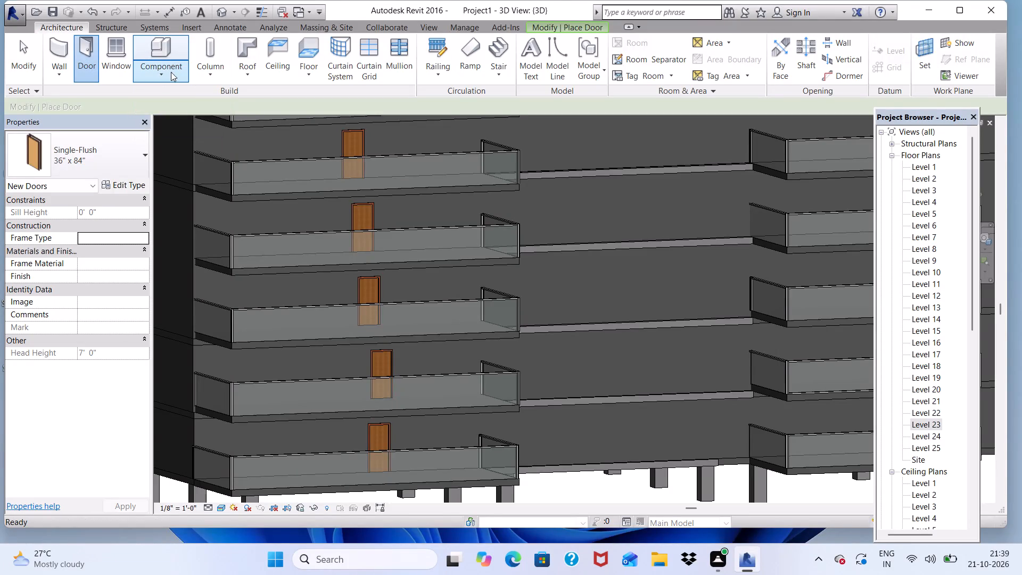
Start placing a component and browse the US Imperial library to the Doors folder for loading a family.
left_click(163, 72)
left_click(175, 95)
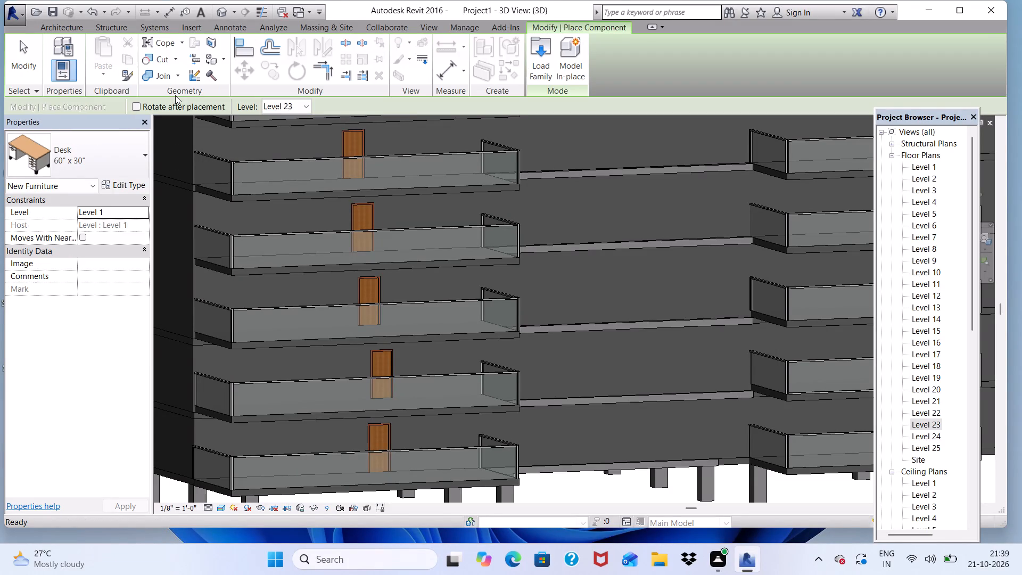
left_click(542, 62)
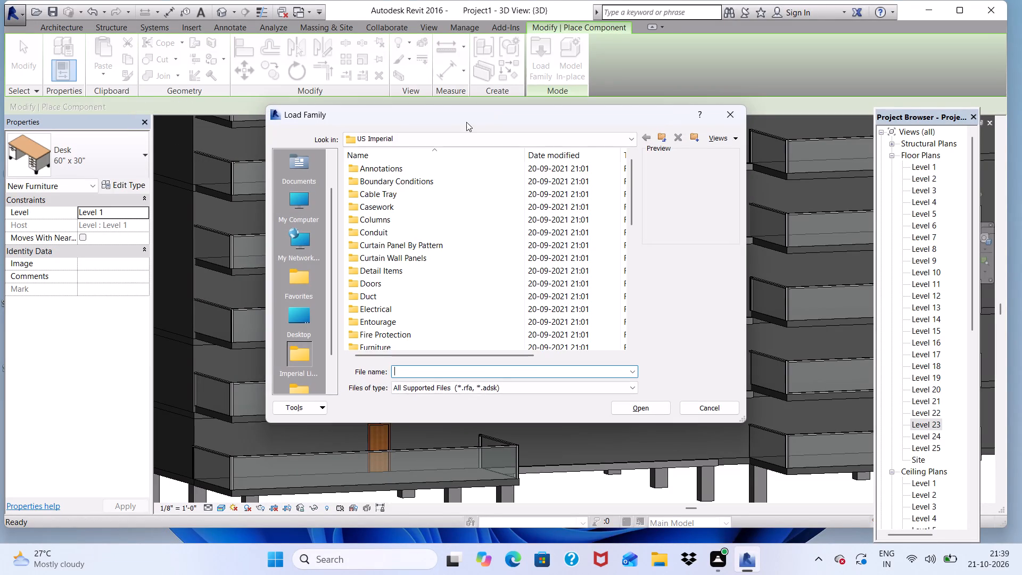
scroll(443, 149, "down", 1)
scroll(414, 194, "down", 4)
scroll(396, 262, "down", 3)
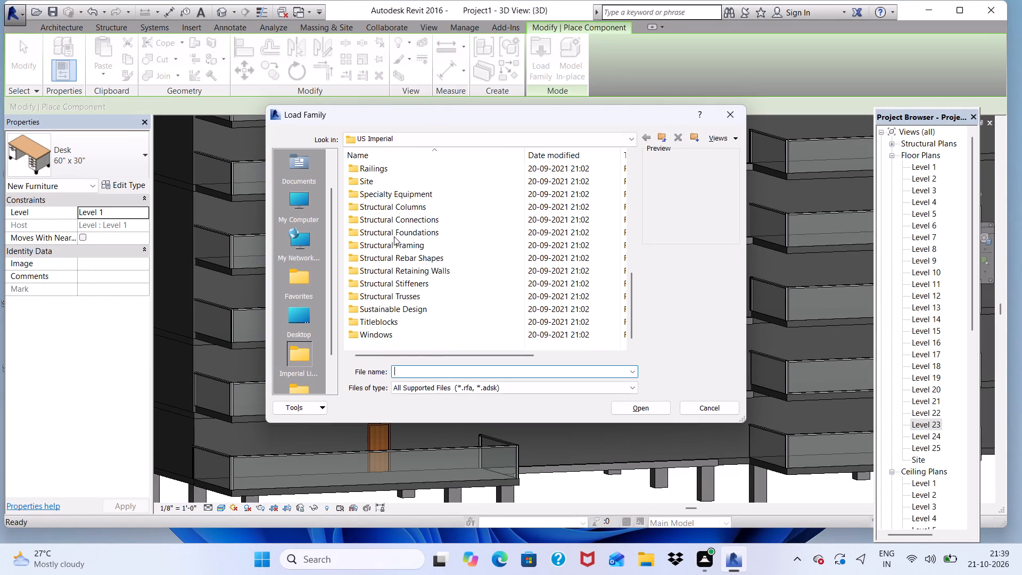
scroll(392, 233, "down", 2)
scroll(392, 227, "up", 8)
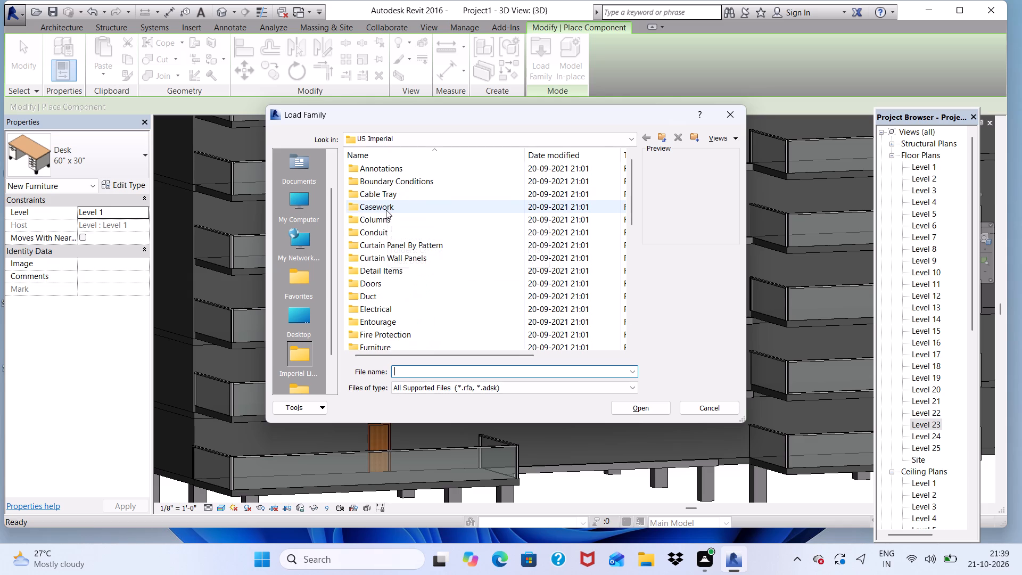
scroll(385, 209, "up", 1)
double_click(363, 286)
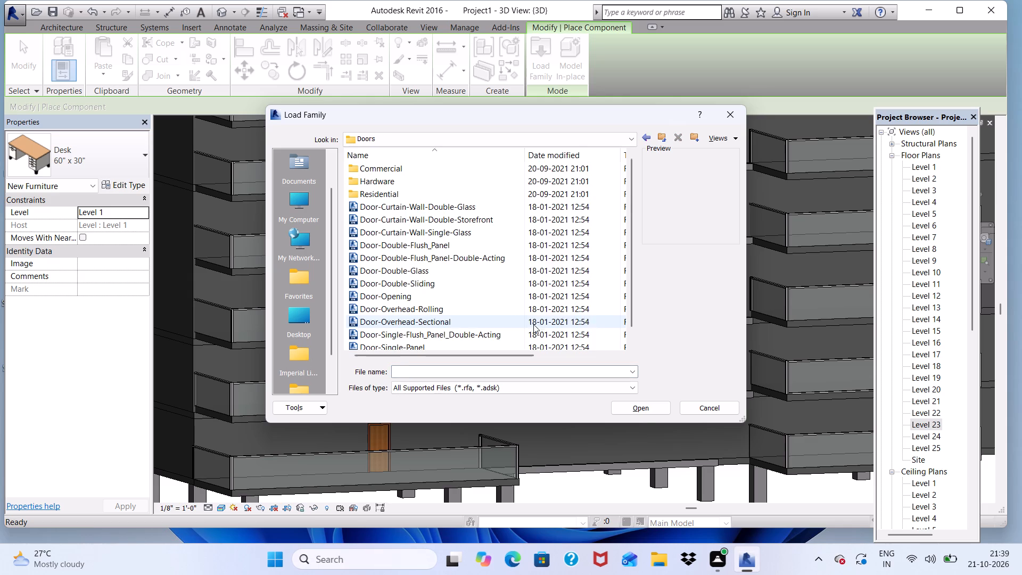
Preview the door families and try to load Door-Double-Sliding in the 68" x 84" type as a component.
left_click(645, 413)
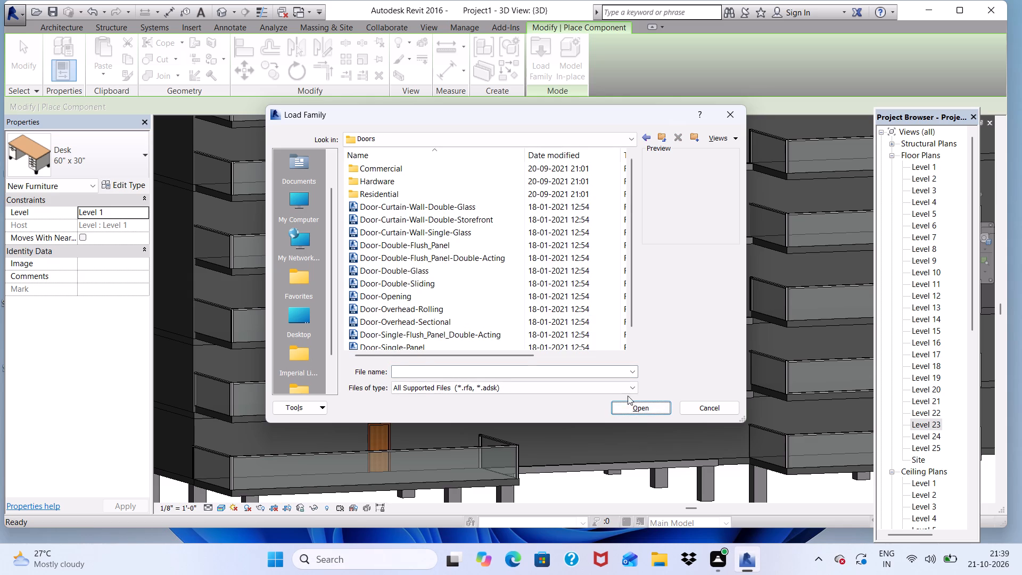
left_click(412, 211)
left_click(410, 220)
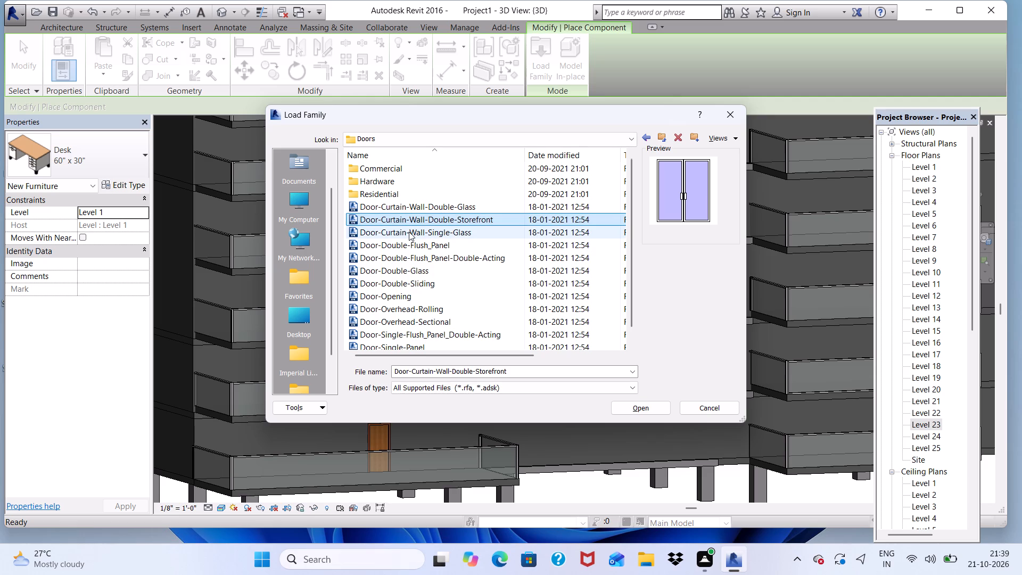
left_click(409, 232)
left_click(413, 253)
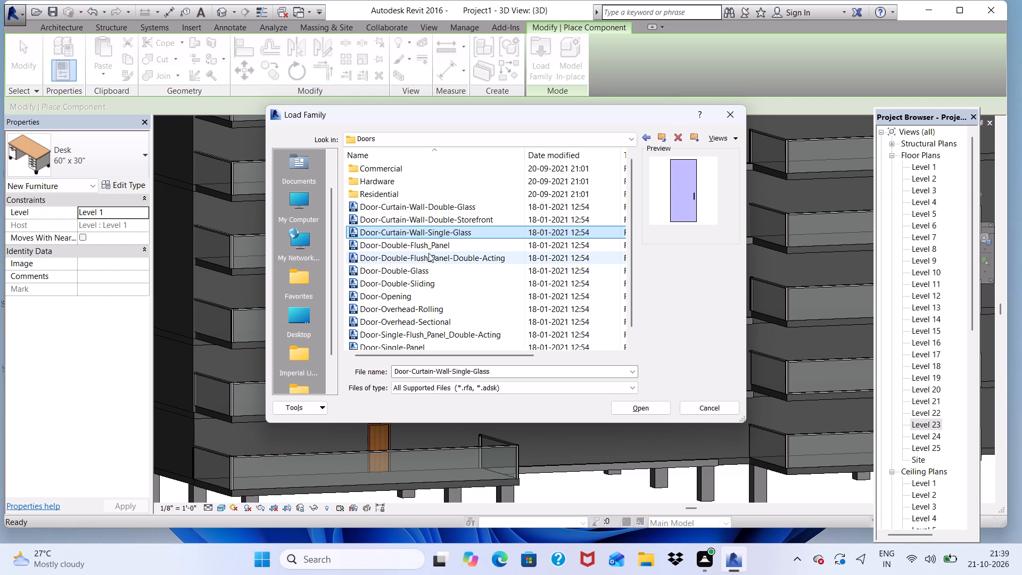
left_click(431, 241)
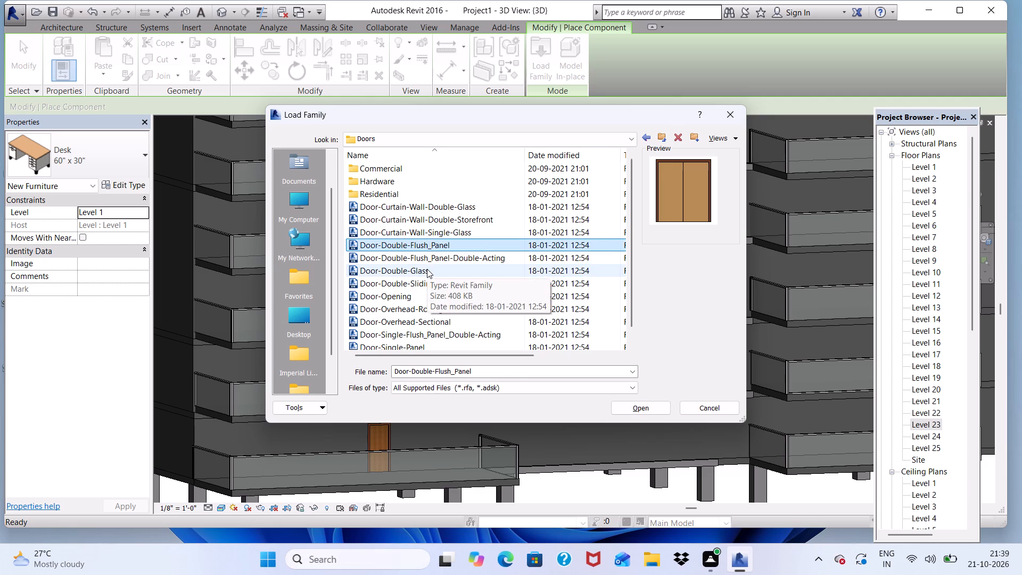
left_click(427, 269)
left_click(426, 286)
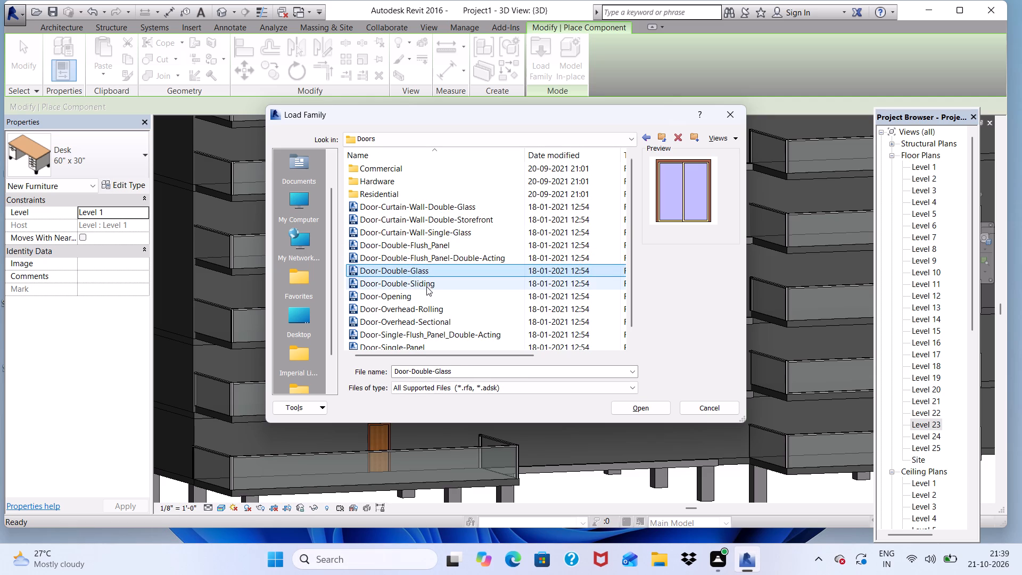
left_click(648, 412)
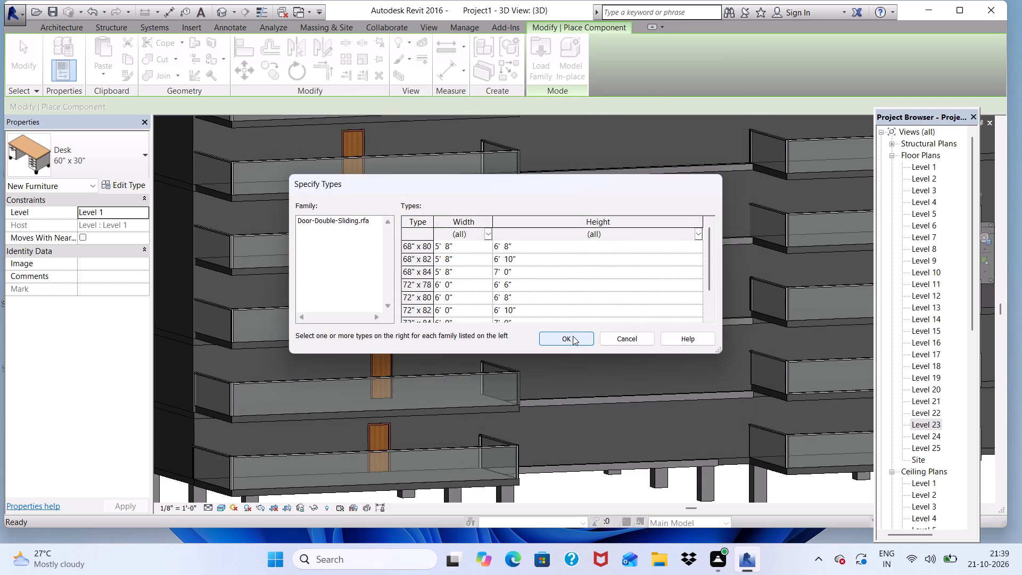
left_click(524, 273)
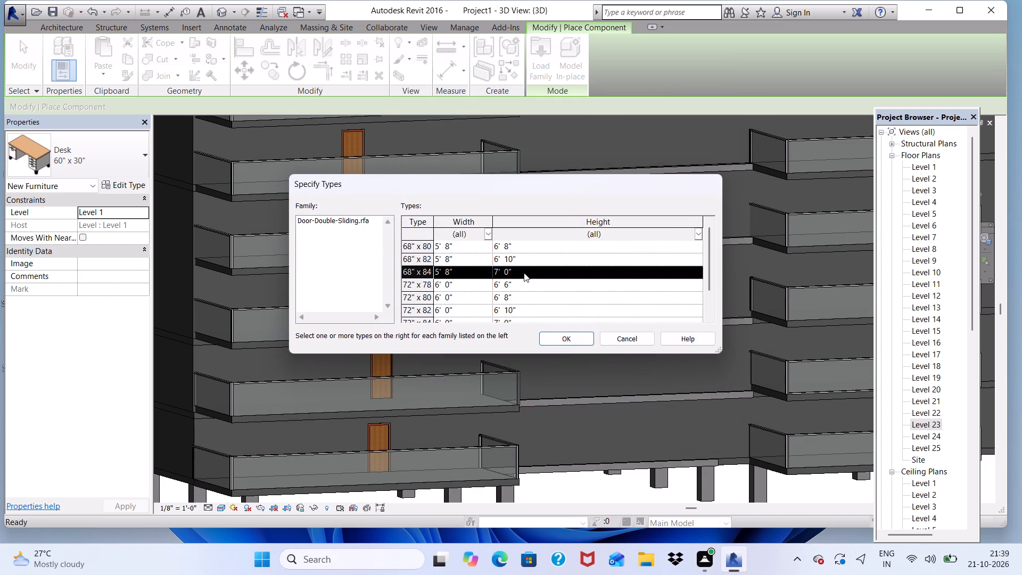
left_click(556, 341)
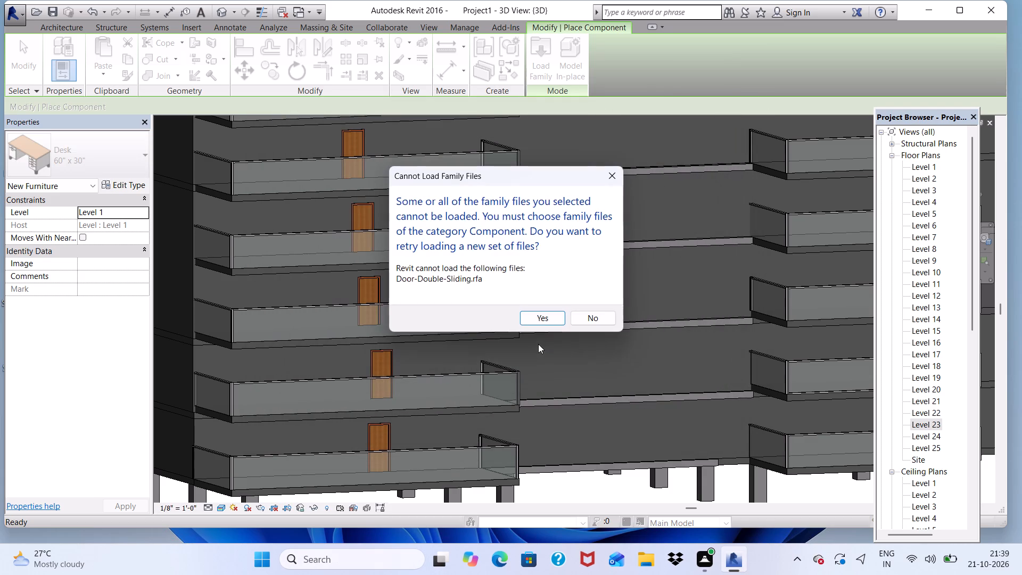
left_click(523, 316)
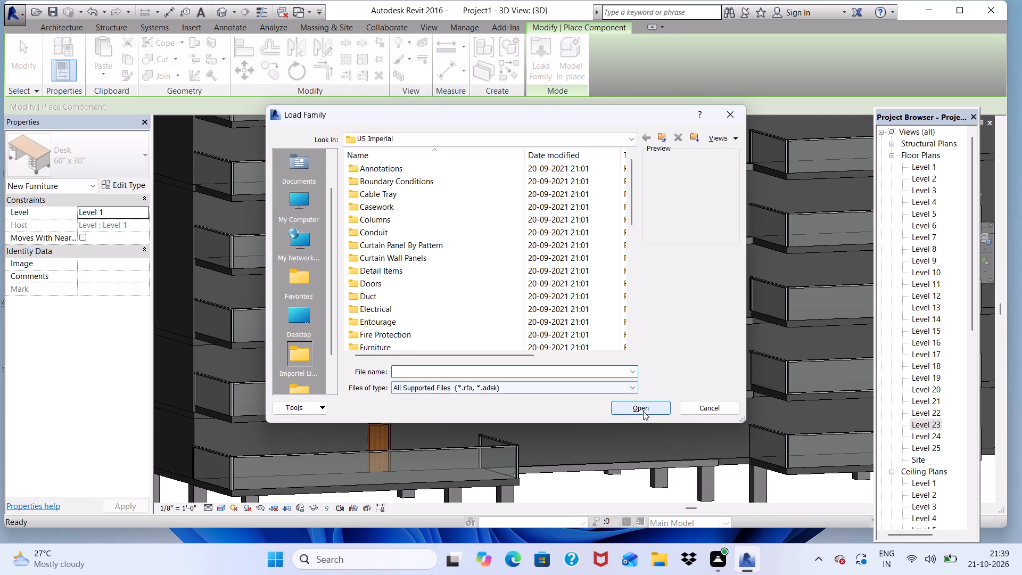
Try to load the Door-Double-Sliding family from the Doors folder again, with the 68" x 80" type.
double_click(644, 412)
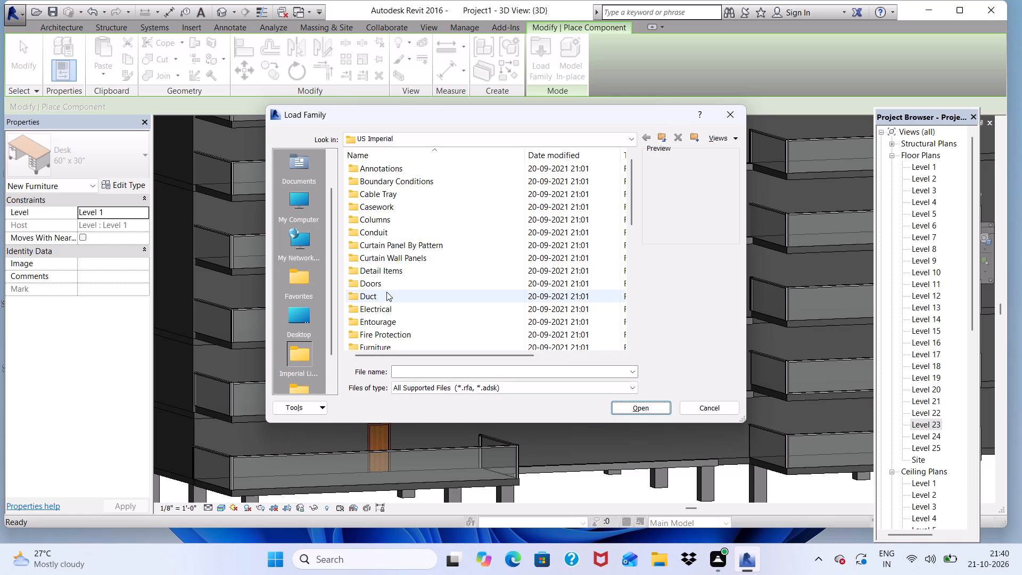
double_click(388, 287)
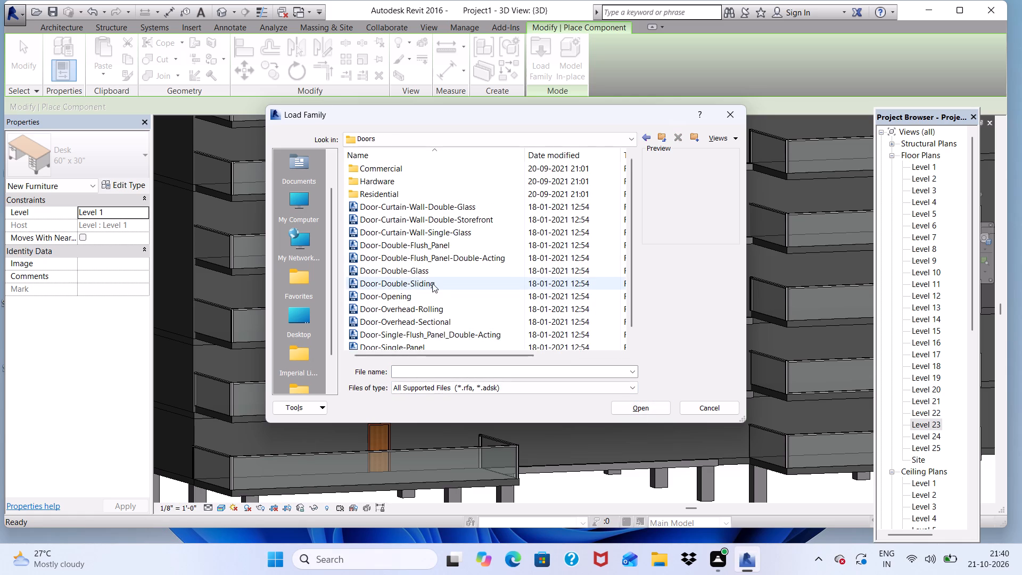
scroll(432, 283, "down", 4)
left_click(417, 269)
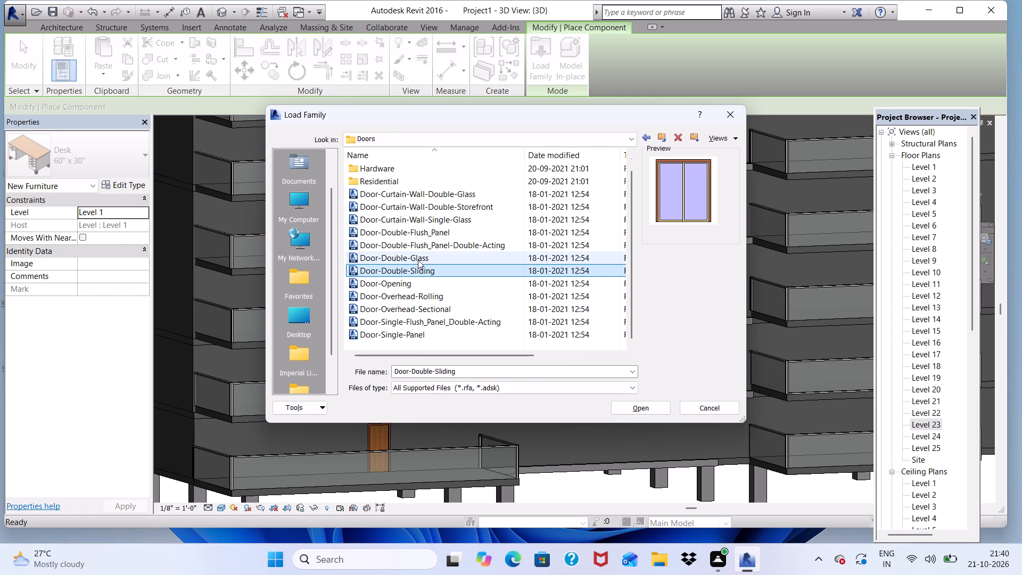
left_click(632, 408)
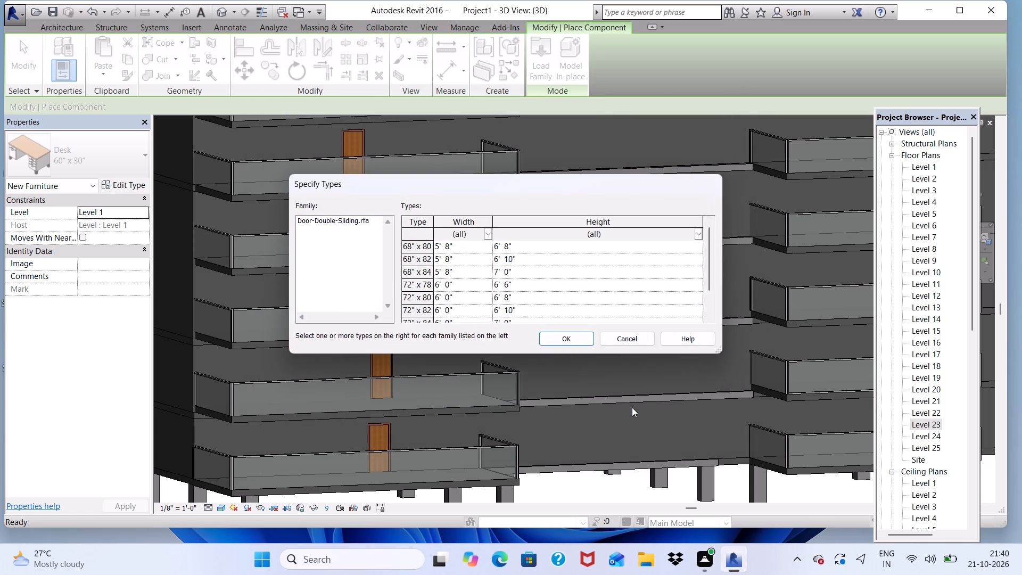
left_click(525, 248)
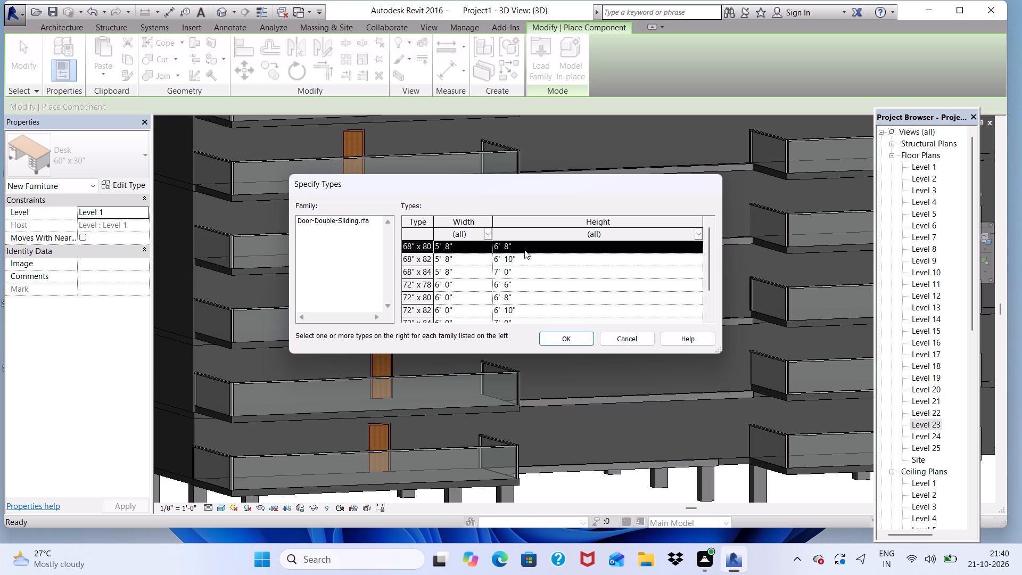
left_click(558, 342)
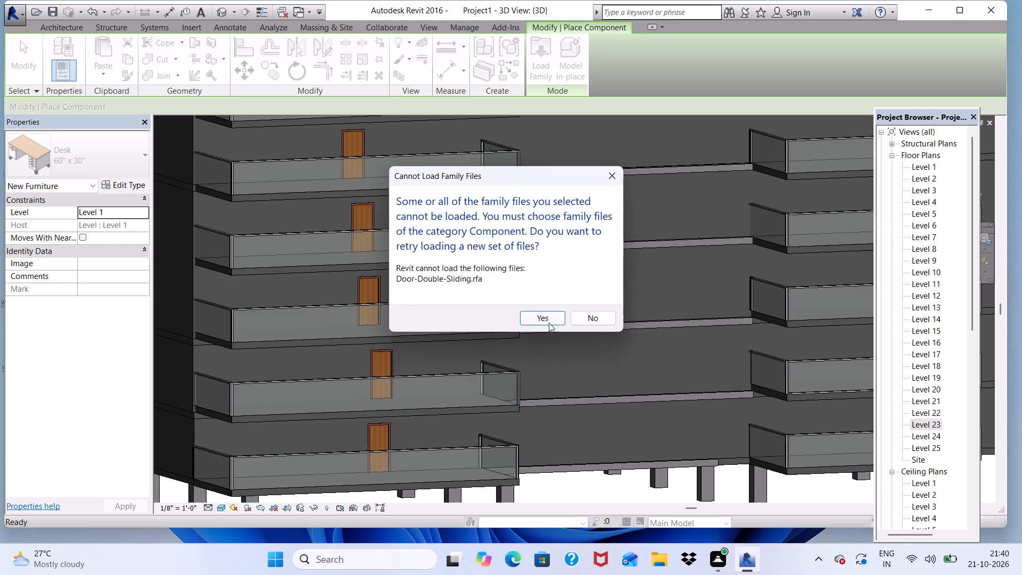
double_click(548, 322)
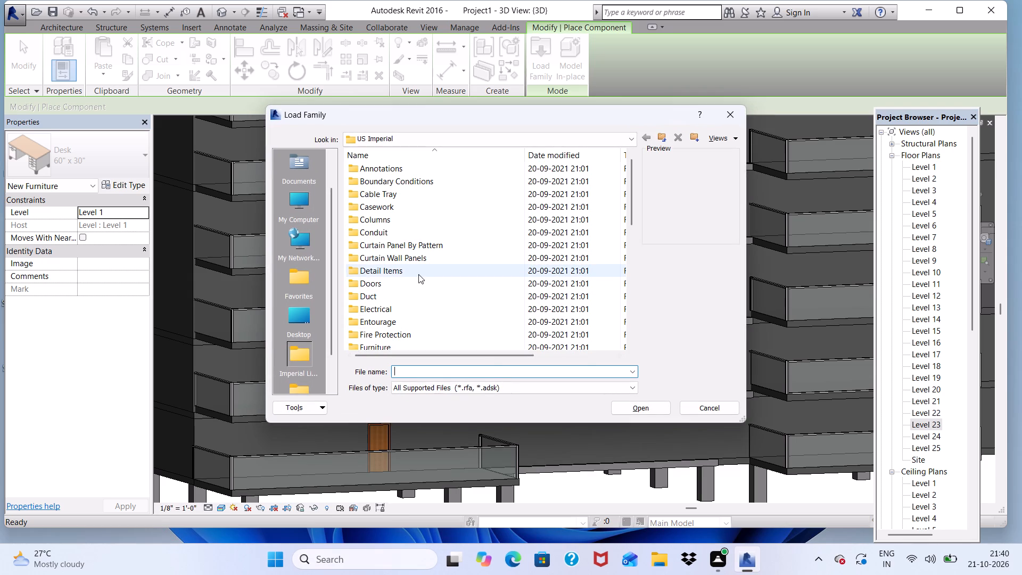
Examine the previews of the sliding, overhead, single-panel, curtain-wall and double-flush families in the Doors folder.
left_click(413, 286)
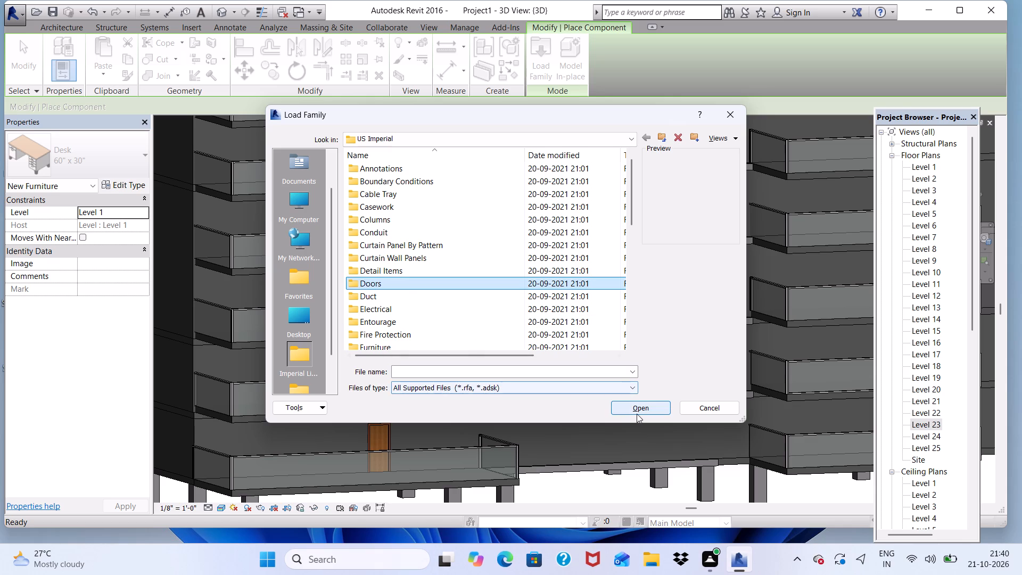
left_click(637, 414)
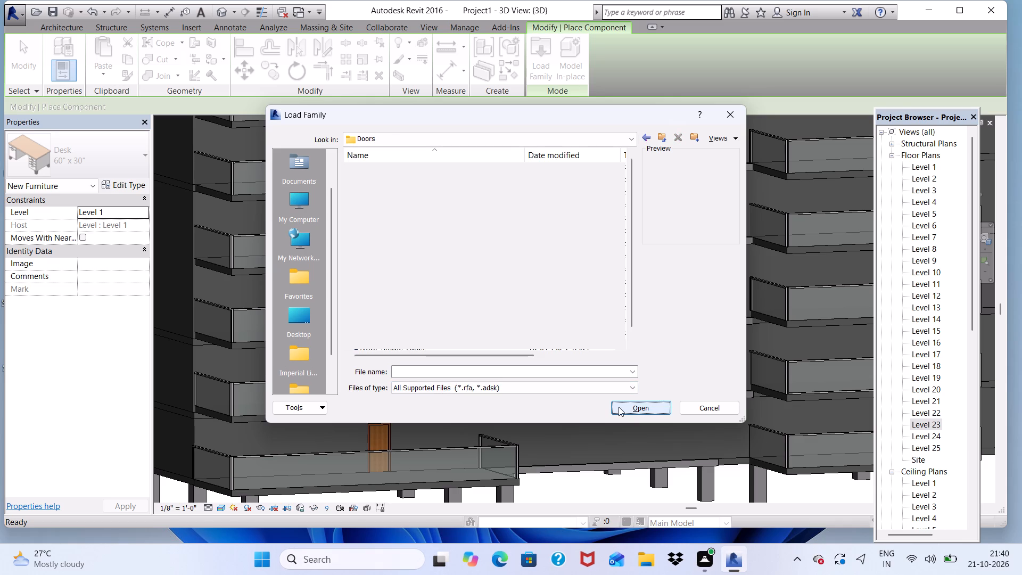
left_click(415, 286)
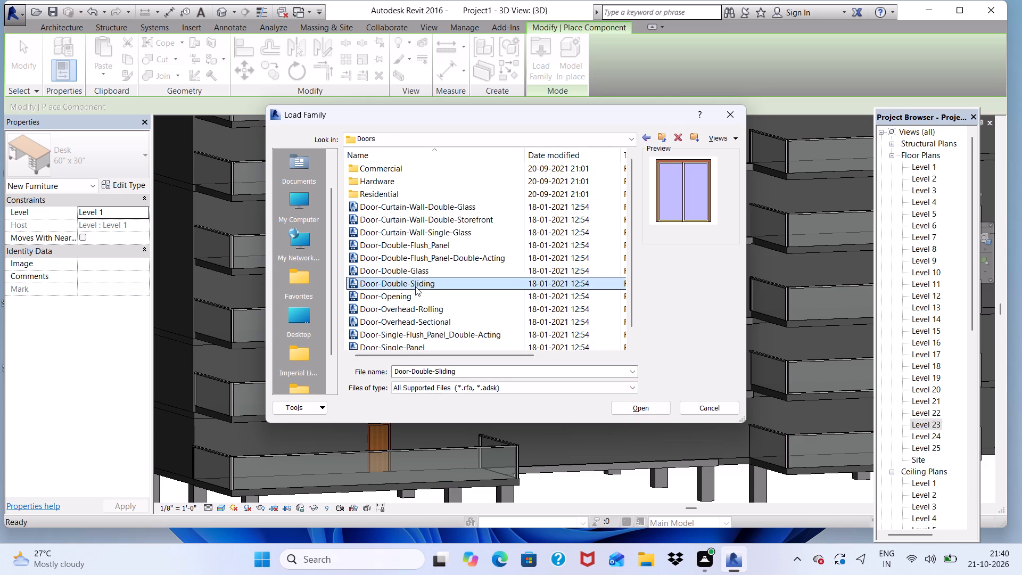
left_click(413, 298)
left_click(414, 316)
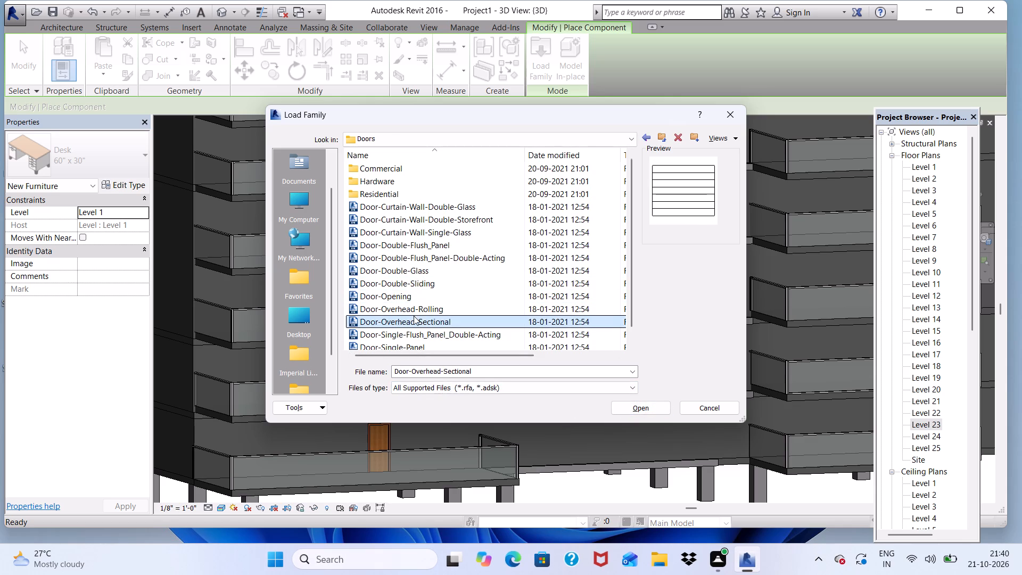
left_click(417, 329)
scroll(425, 342, "down", 2)
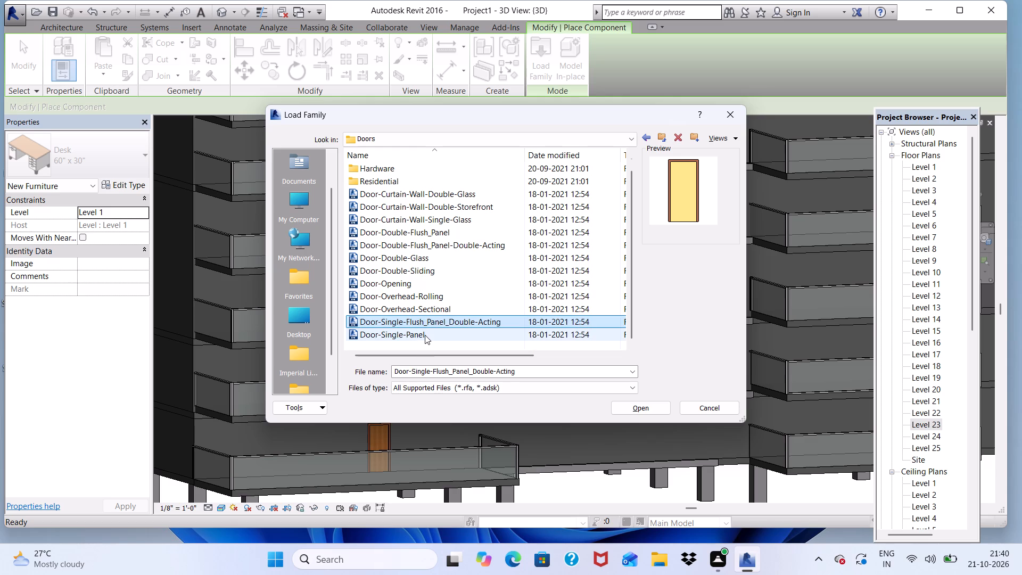
left_click(425, 335)
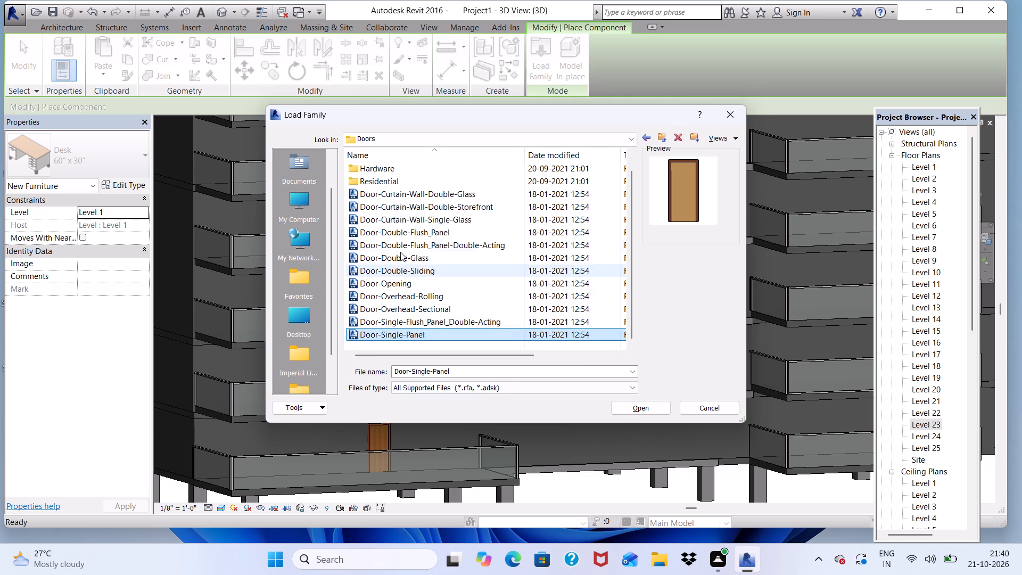
left_click(399, 217)
left_click(408, 210)
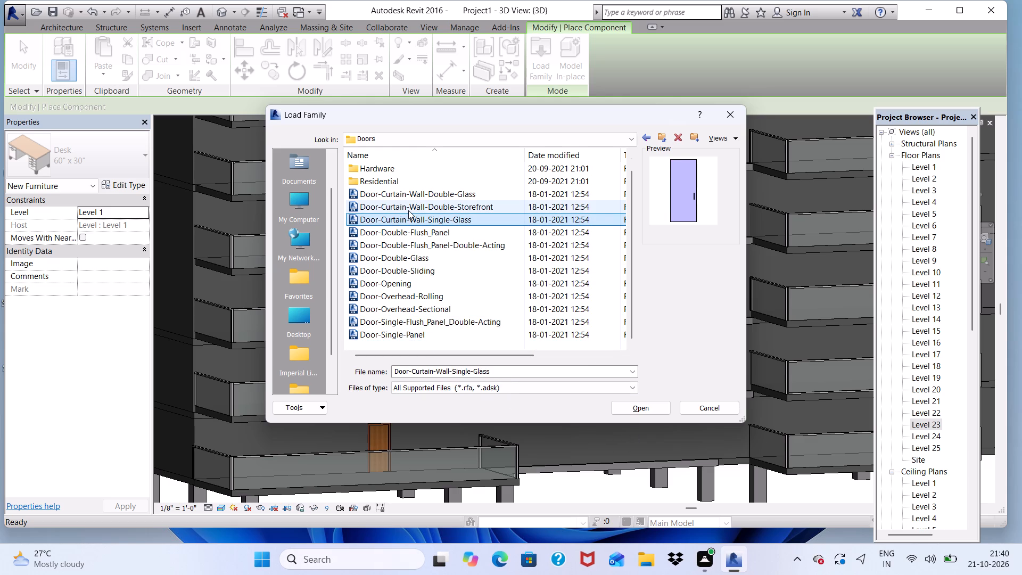
left_click(408, 243)
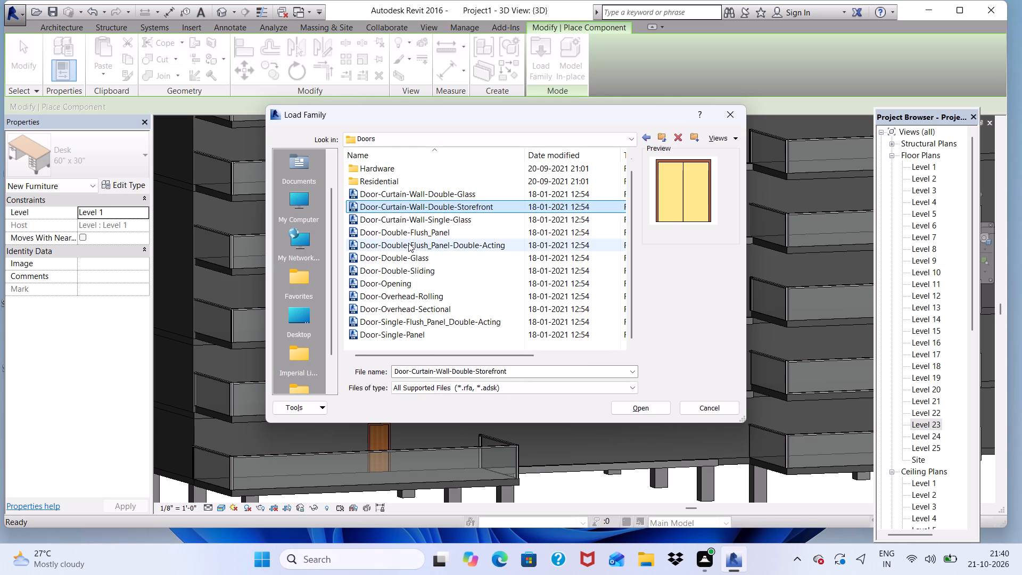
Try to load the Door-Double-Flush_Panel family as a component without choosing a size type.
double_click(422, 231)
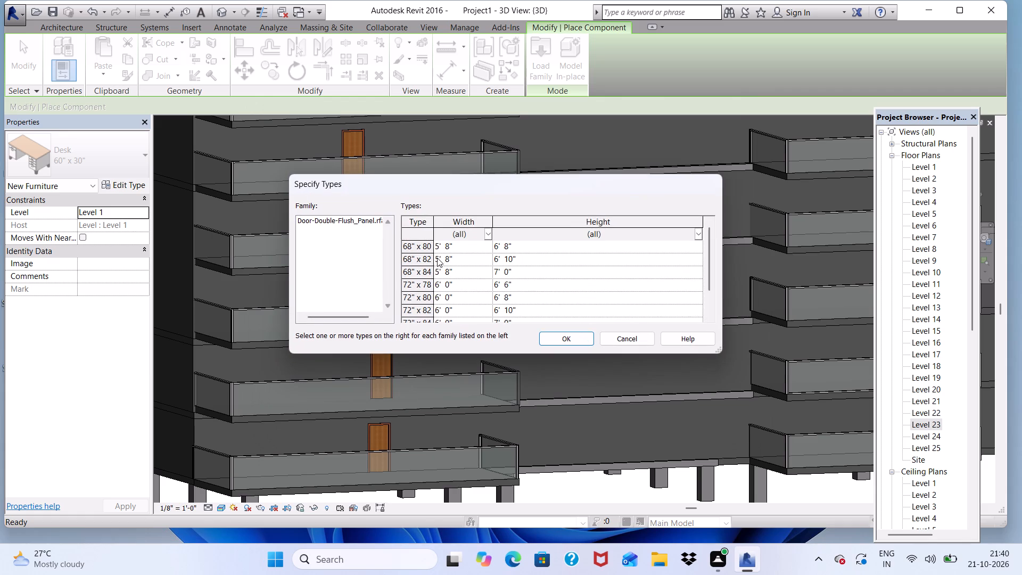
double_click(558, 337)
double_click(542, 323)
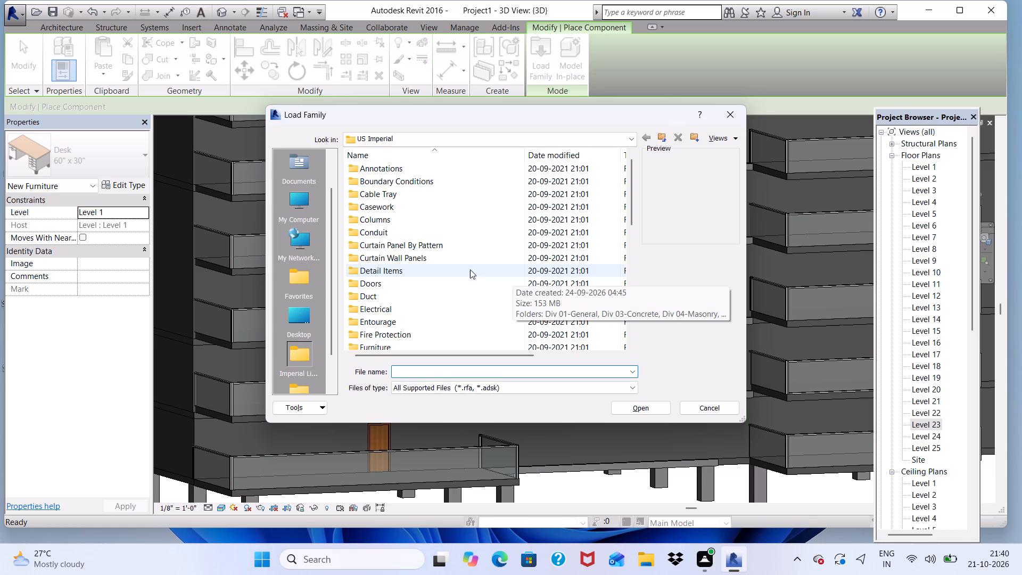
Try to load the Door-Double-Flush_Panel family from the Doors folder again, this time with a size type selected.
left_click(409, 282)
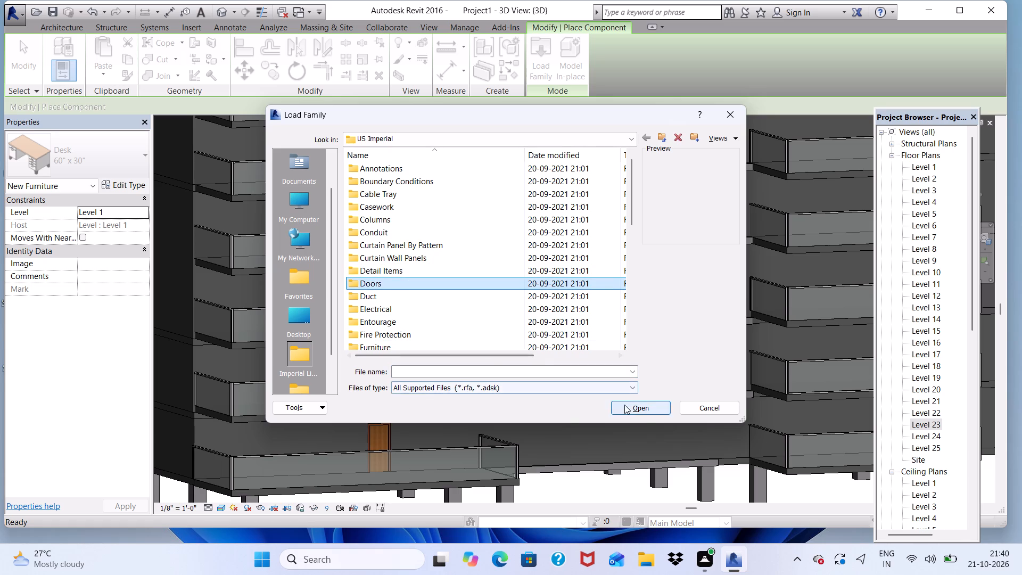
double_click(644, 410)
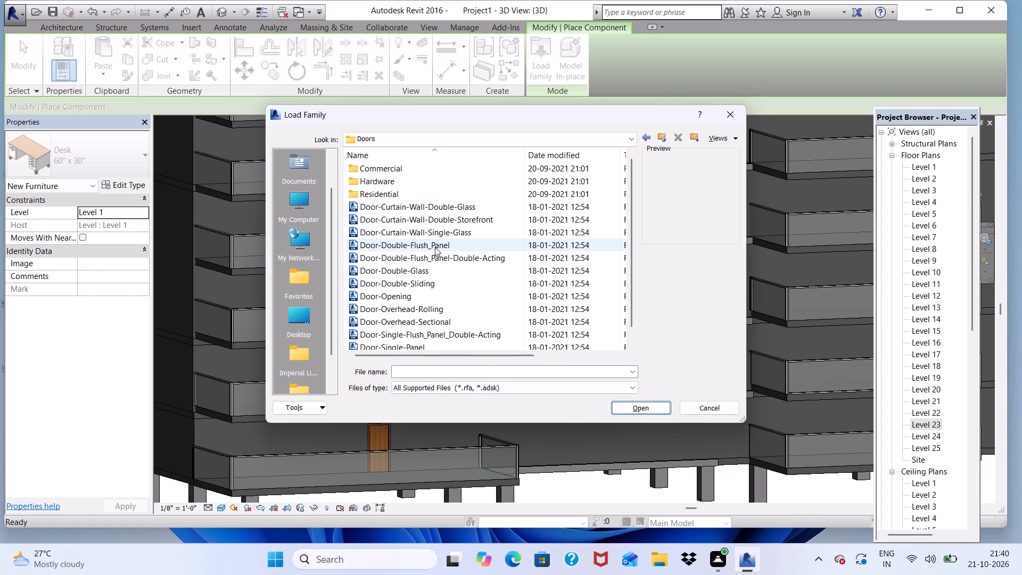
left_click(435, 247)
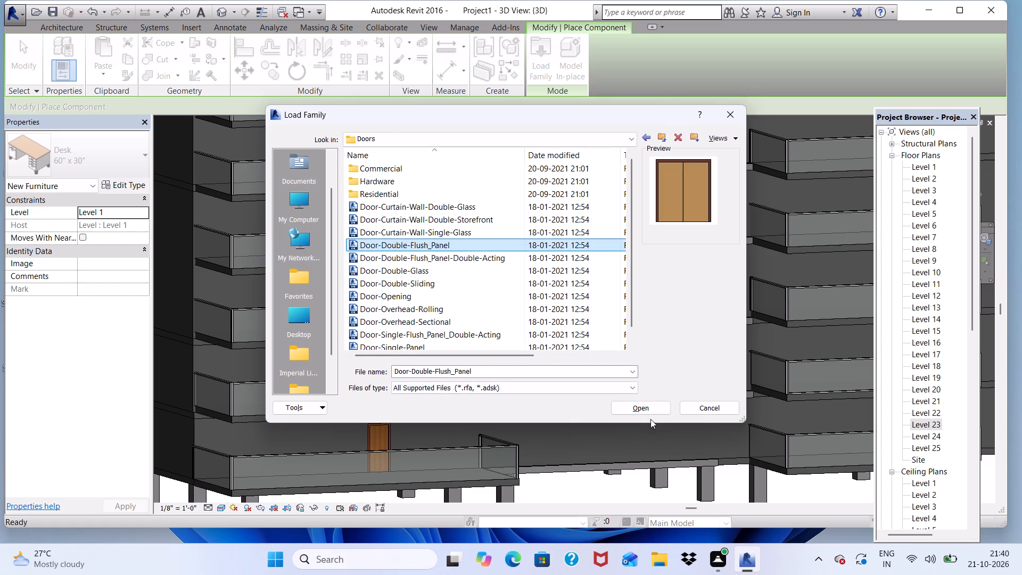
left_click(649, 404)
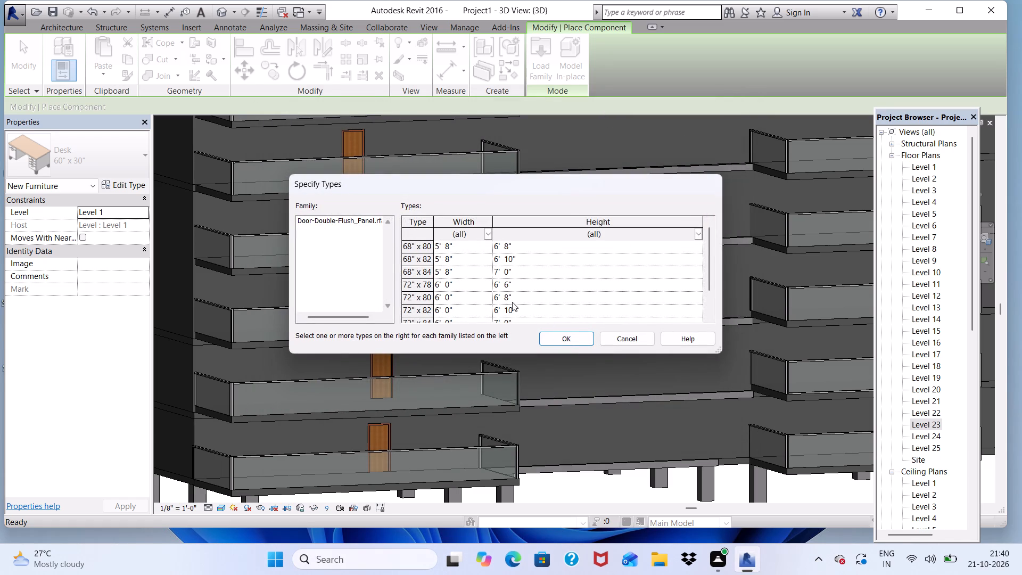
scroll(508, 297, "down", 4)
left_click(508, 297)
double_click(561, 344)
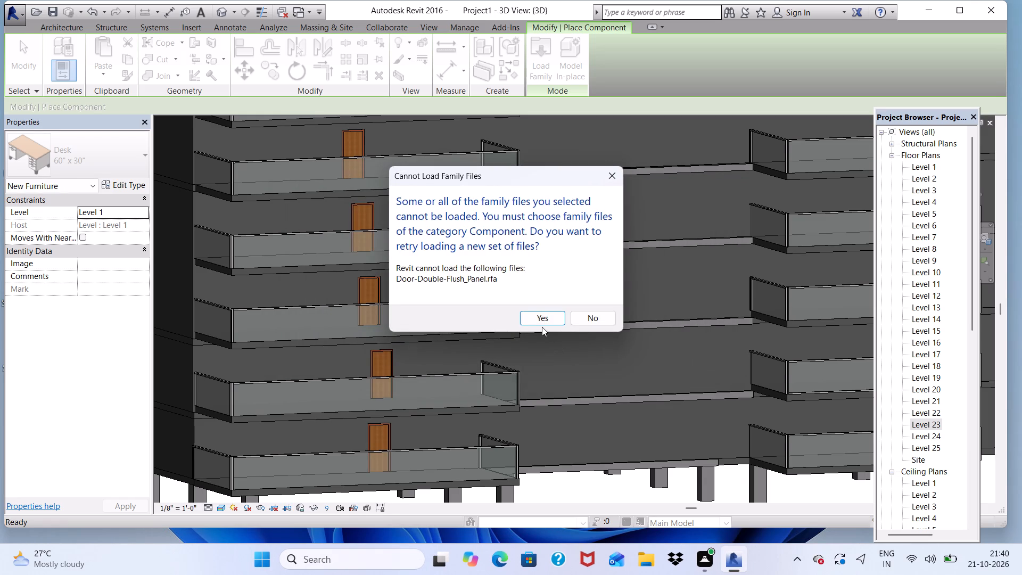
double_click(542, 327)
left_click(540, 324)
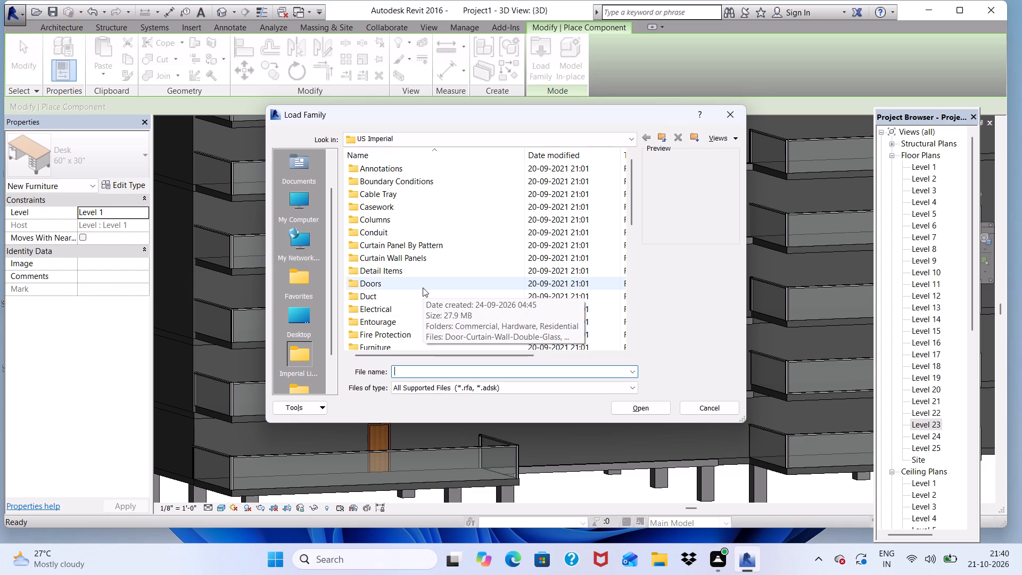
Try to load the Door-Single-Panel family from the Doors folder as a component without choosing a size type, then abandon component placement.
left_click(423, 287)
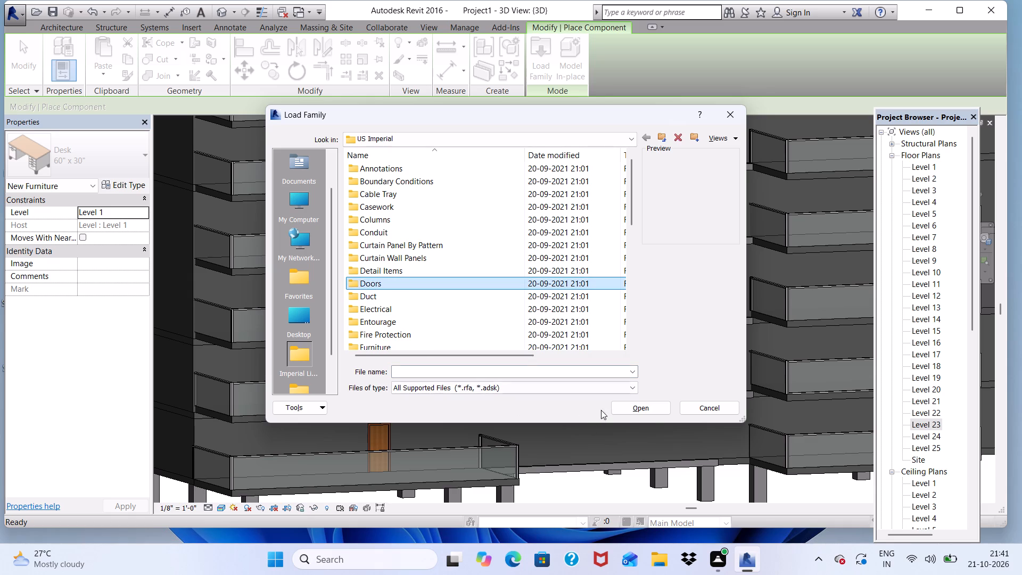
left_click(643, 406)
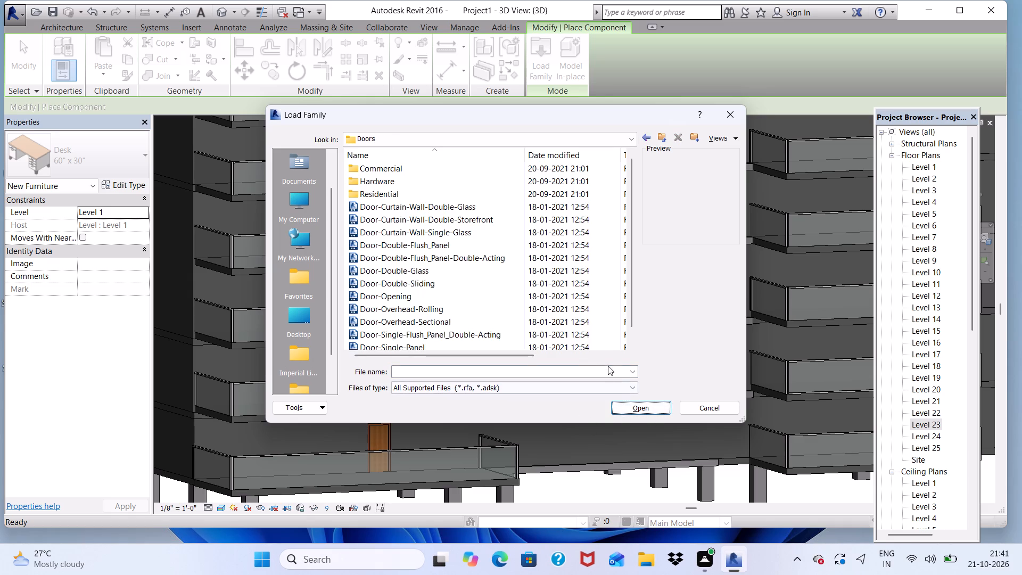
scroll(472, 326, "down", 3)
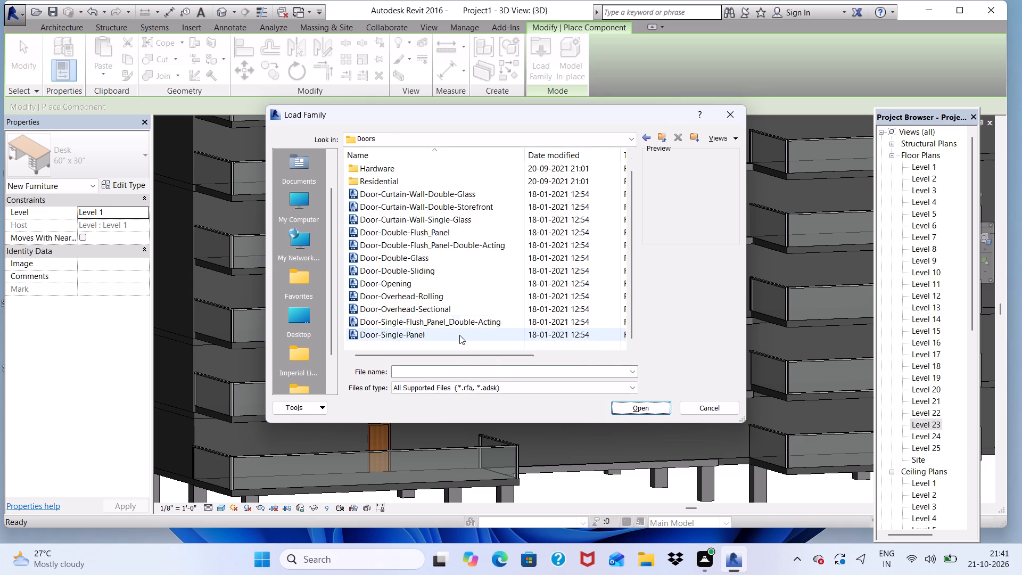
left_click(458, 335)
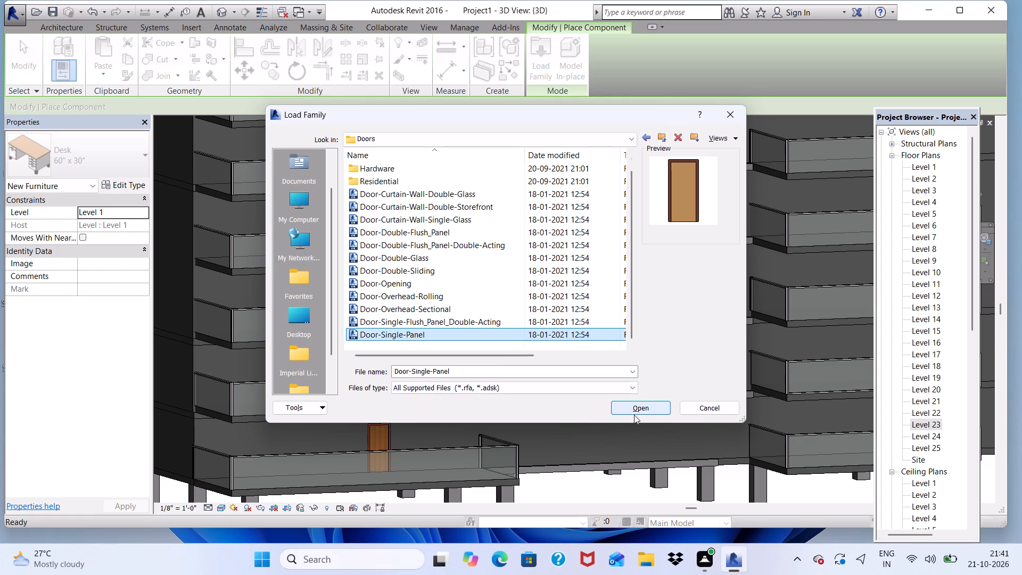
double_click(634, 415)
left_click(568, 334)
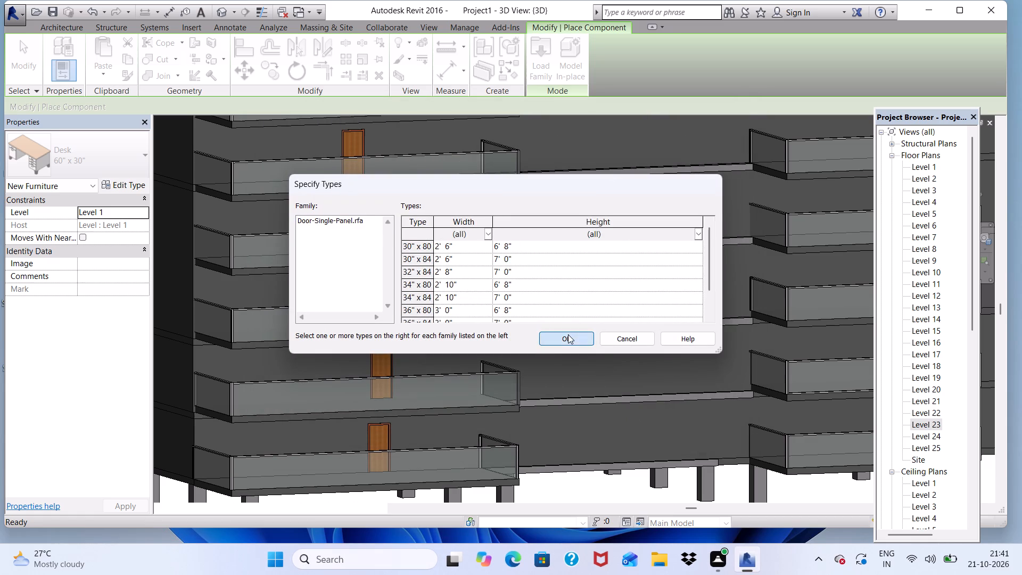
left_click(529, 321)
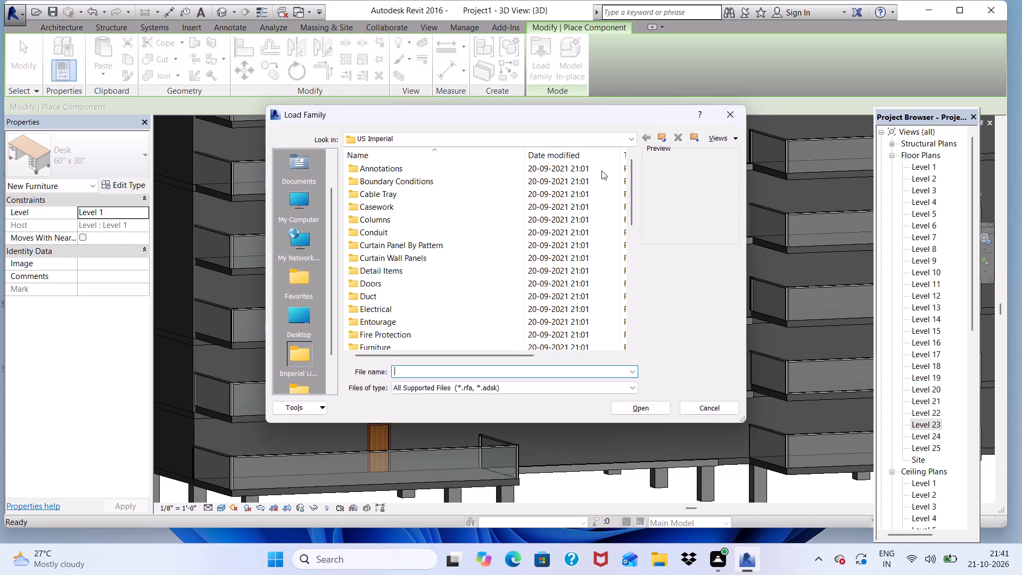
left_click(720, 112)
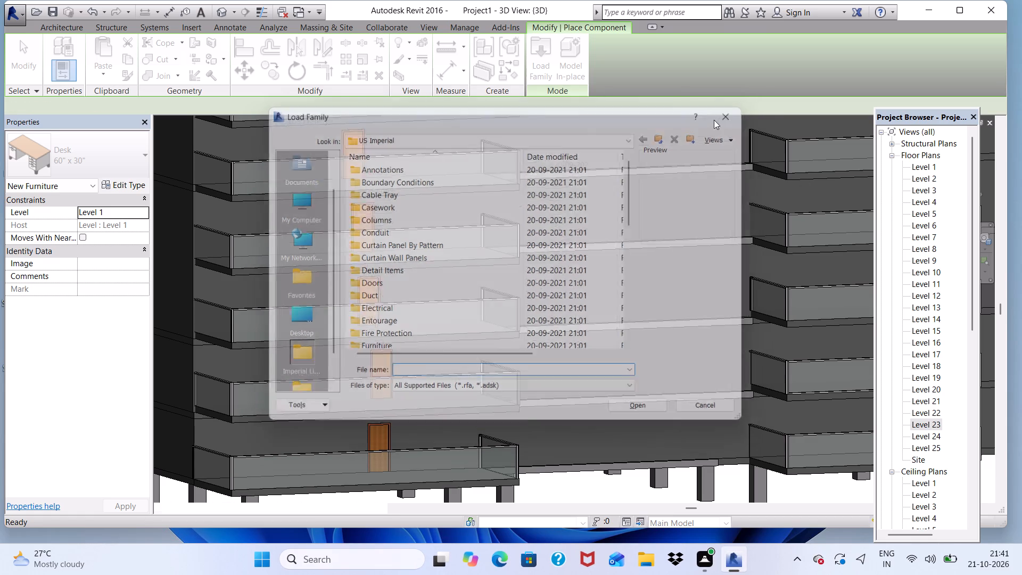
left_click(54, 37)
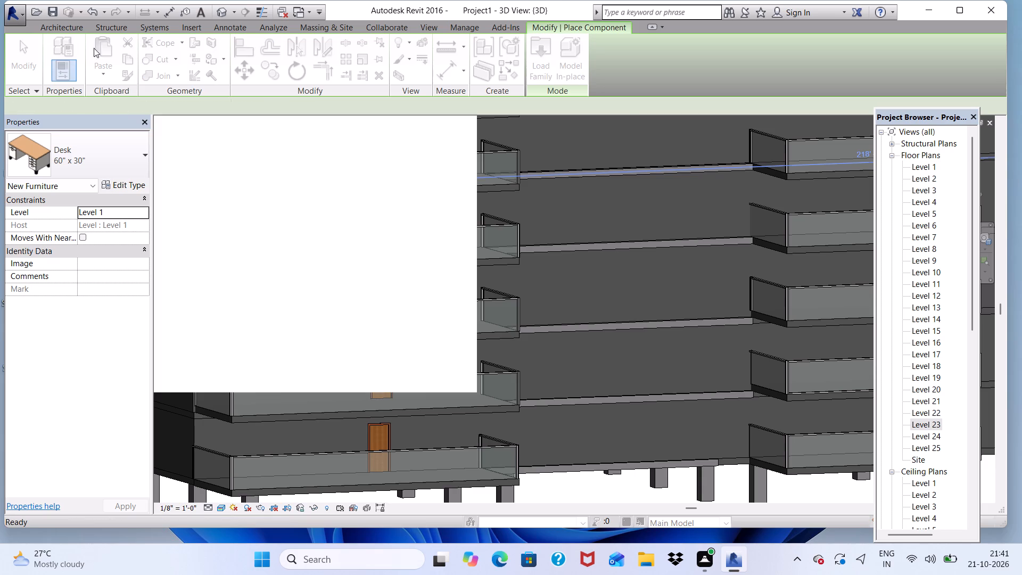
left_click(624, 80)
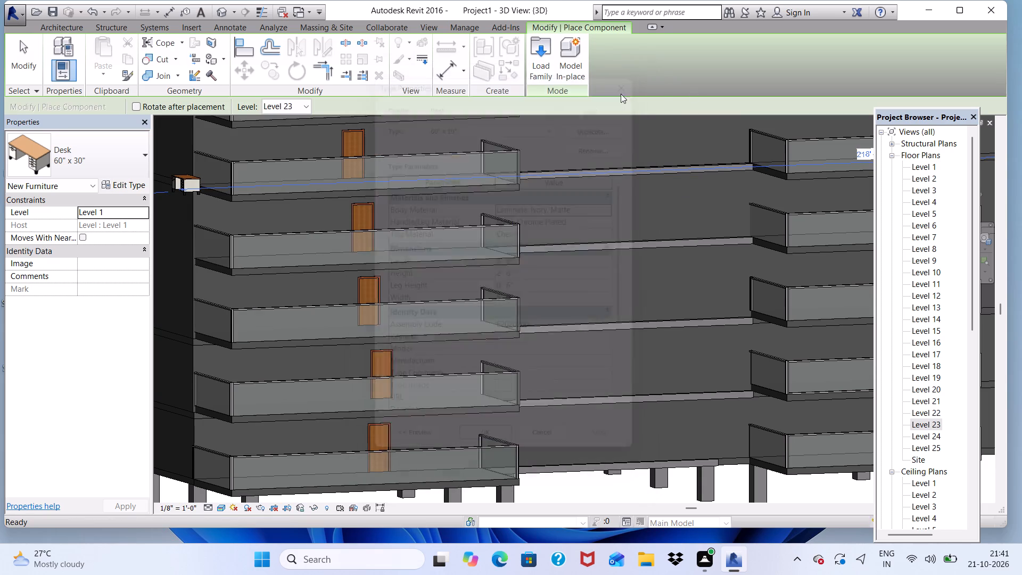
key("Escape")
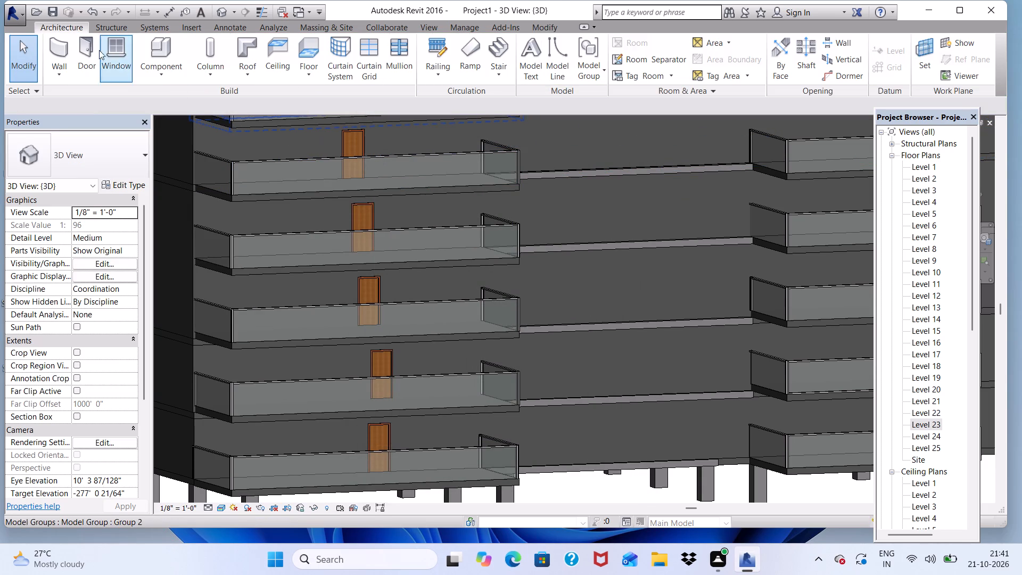
Place Single-Flush 36" x 84" doors behind the top two balconies of the facade's right-hand balcony column, which has no doors yet.
left_click(94, 52)
scroll(48, 210, "down", 3)
scroll(70, 295, "down", 4)
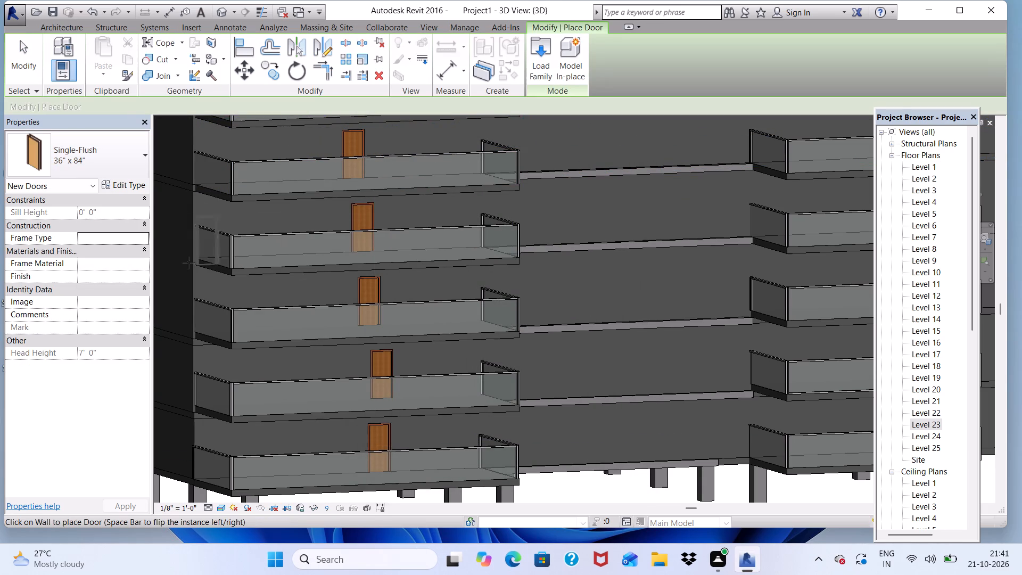
scroll(188, 262, "down", 6)
scroll(649, 204, "up", 1)
scroll(427, 301, "down", 3)
scroll(378, 419, "down", 2)
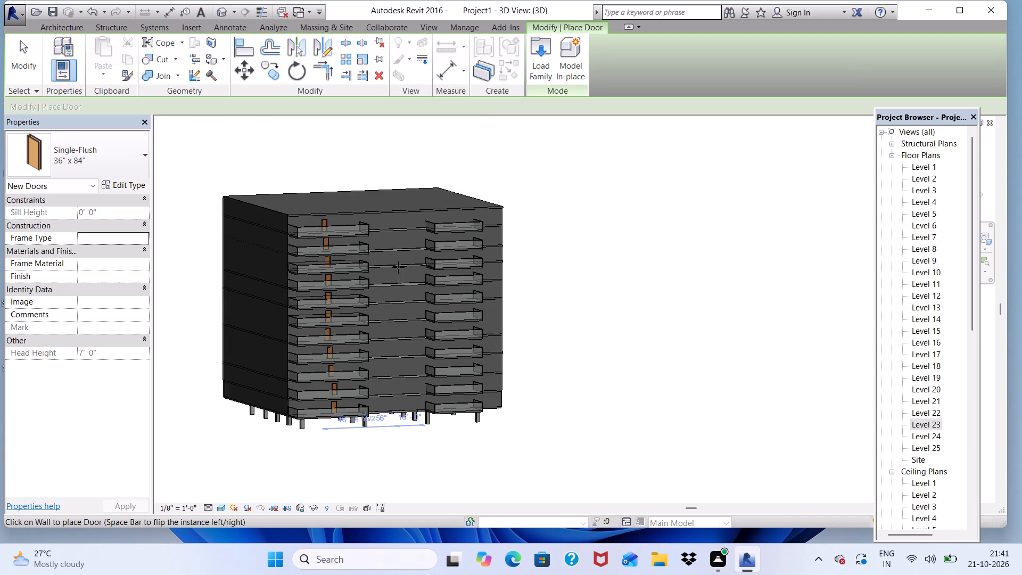
scroll(398, 265, "up", 3)
scroll(530, 196, "up", 4)
scroll(443, 206, "up", 3)
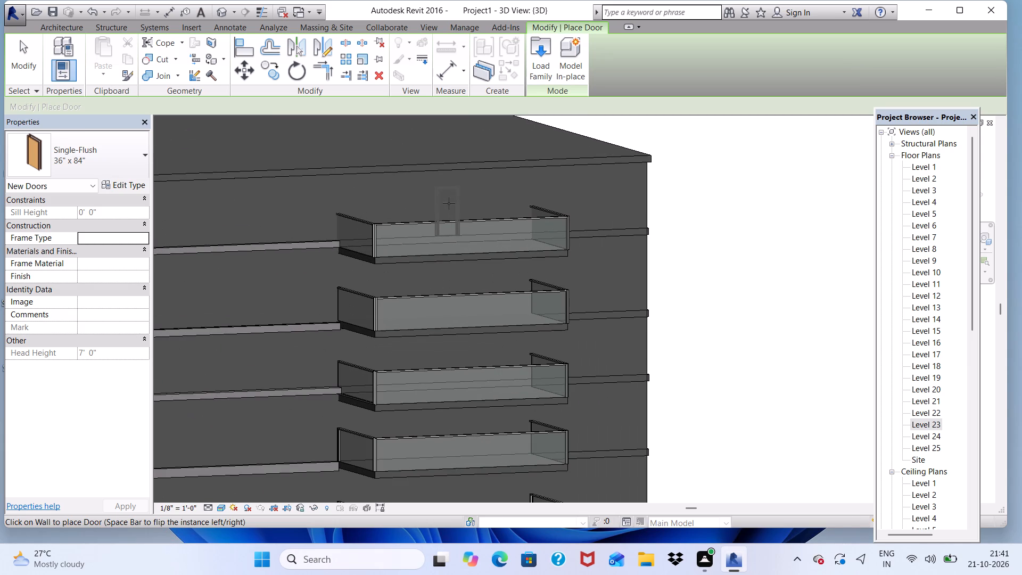
left_click(467, 204)
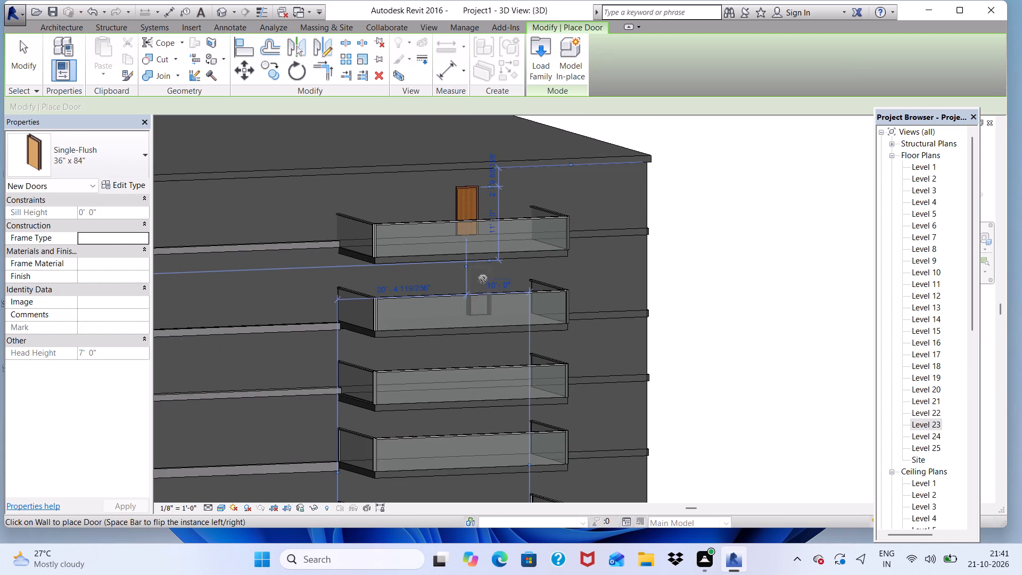
left_click(478, 276)
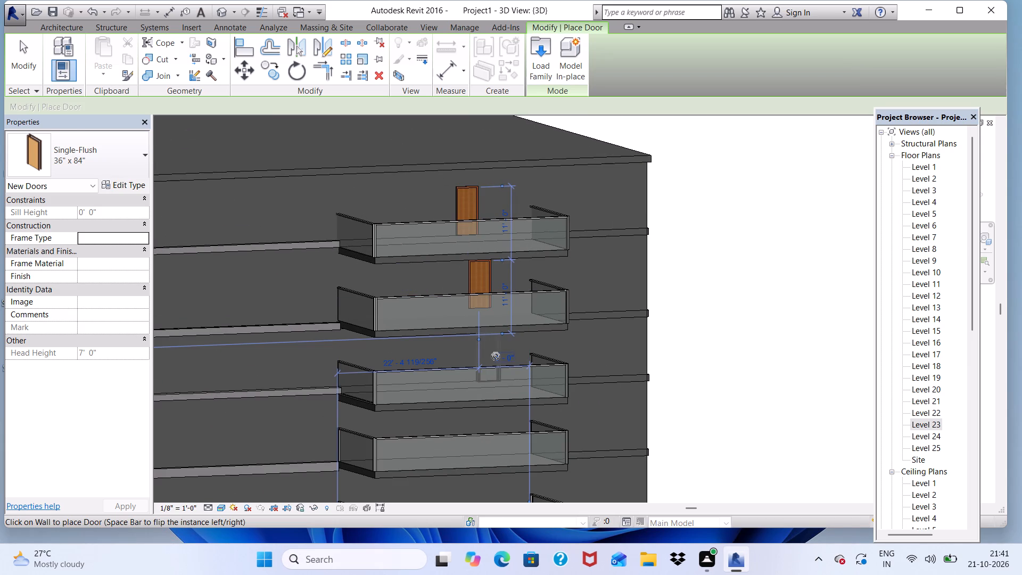
Place Single-Flush 36" x 84" doors behind the third and fourth balconies from the top of the right-hand column.
left_click(496, 356)
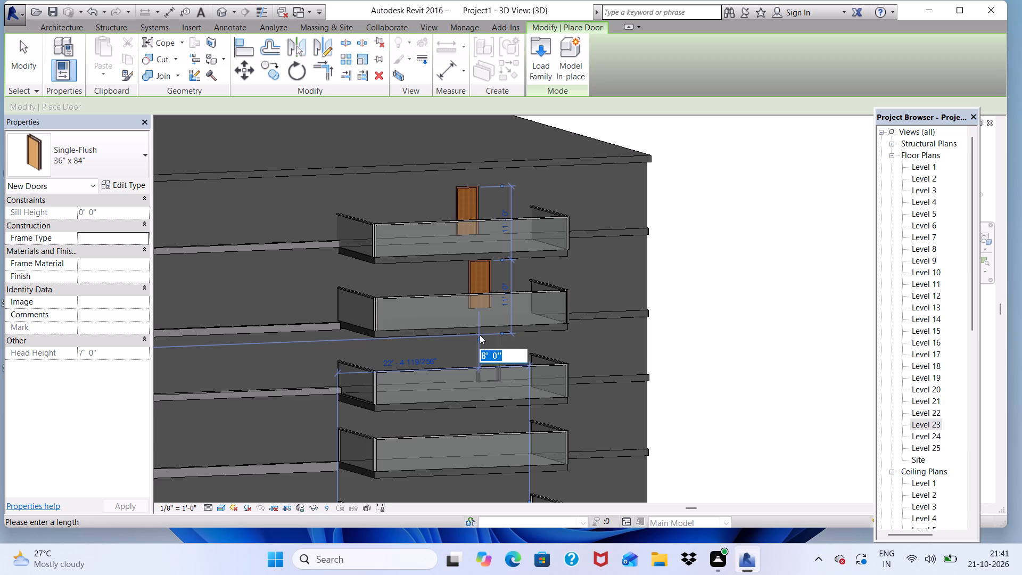
left_click(480, 340)
scroll(503, 335, "up", 4)
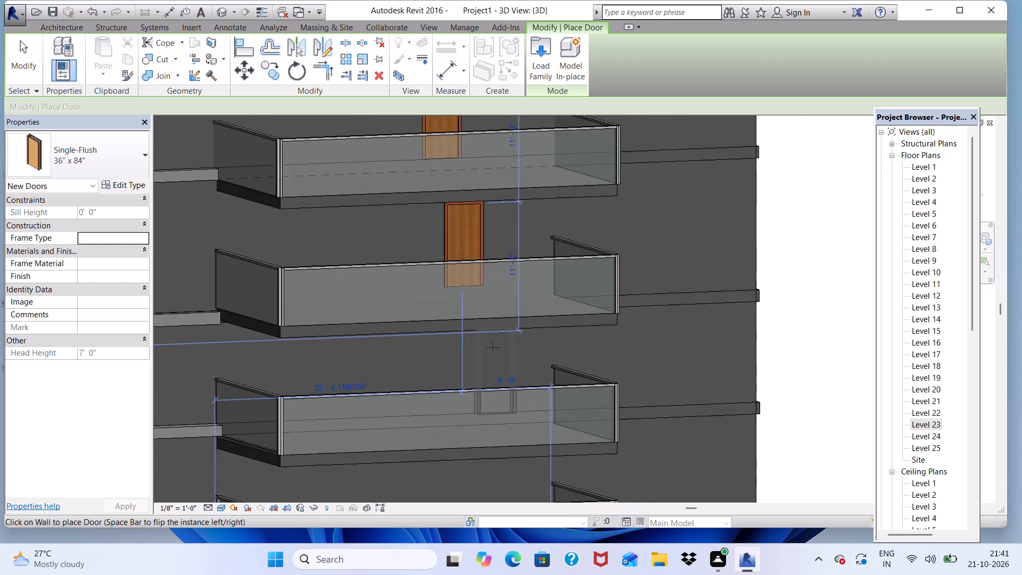
scroll(492, 347, "up", 1)
left_click(480, 352)
scroll(477, 311, "down", 5)
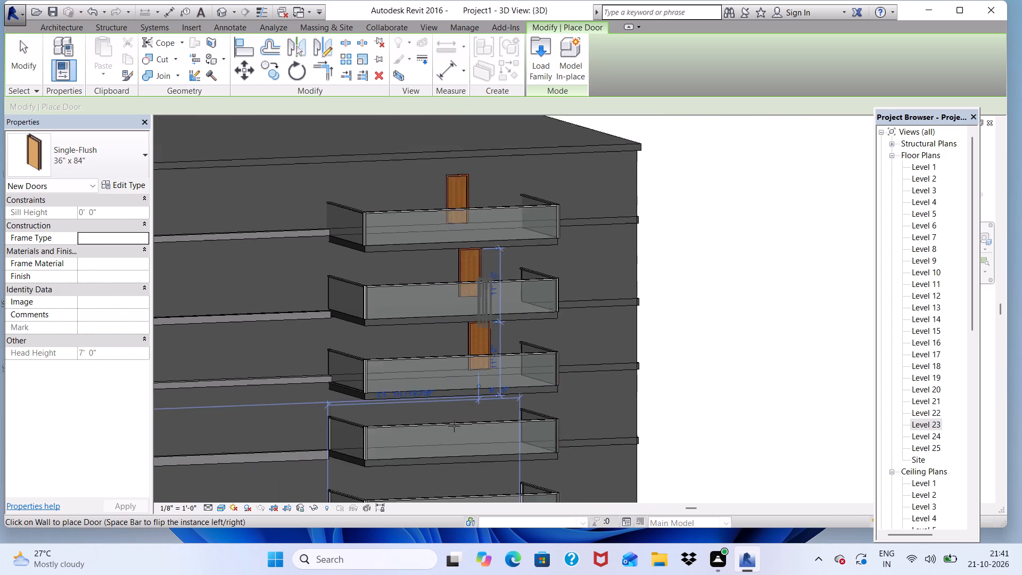
scroll(454, 426, "down", 1)
scroll(452, 429, "up", 3)
left_click(498, 395)
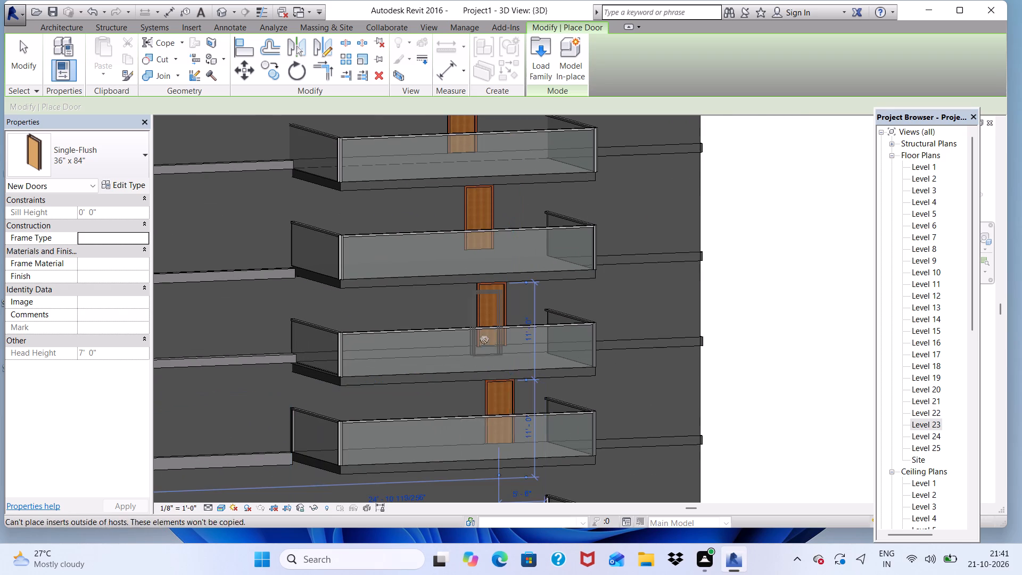
Place Single-Flush 36" x 84" doors behind the fifth and sixth balconies from the top of the right-hand column.
scroll(477, 331, "down", 4)
scroll(494, 456, "up", 3)
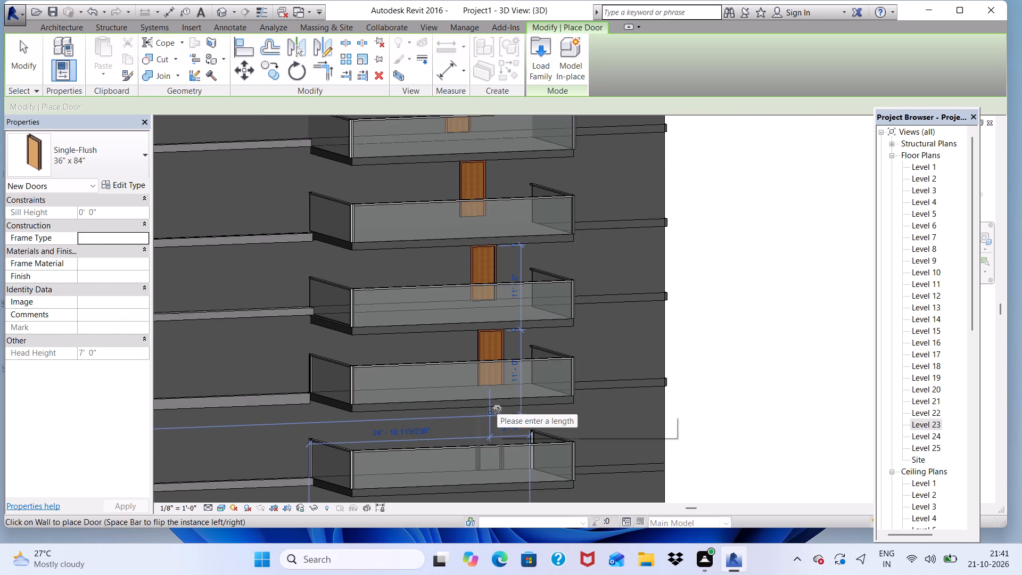
left_click(497, 409)
scroll(488, 320, "down", 5)
scroll(483, 451, "up", 5)
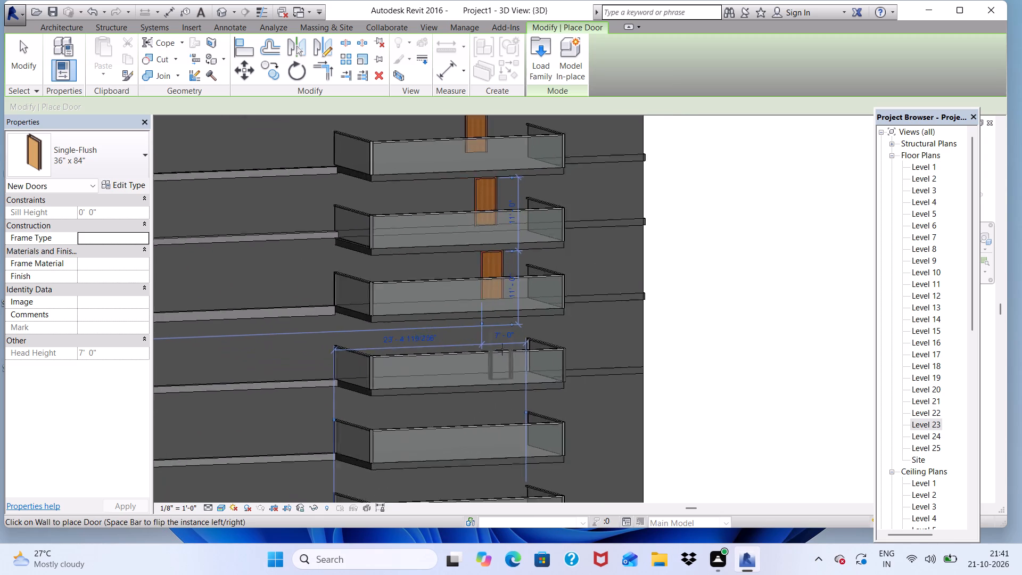
scroll(502, 349, "up", 2)
left_click(489, 338)
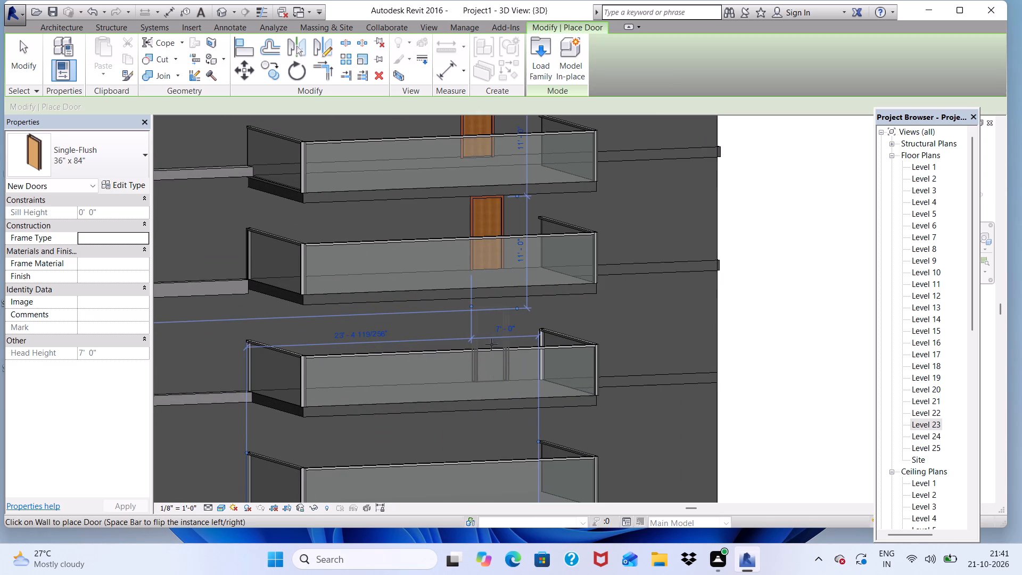
left_click(501, 438)
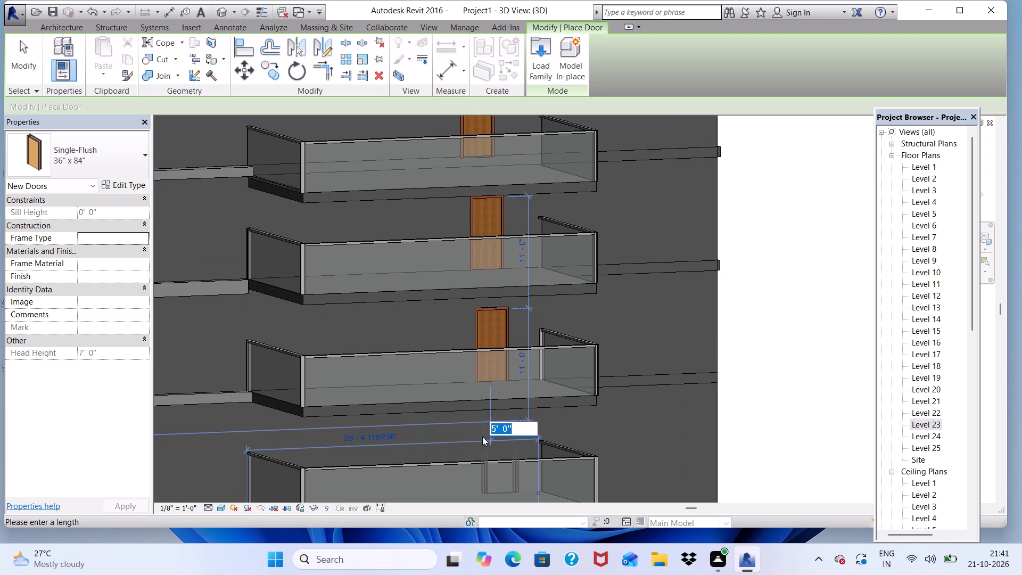
scroll(500, 436, "up", 3)
scroll(414, 378, "down", 5)
scroll(443, 409, "down", 1)
scroll(455, 413, "up", 2)
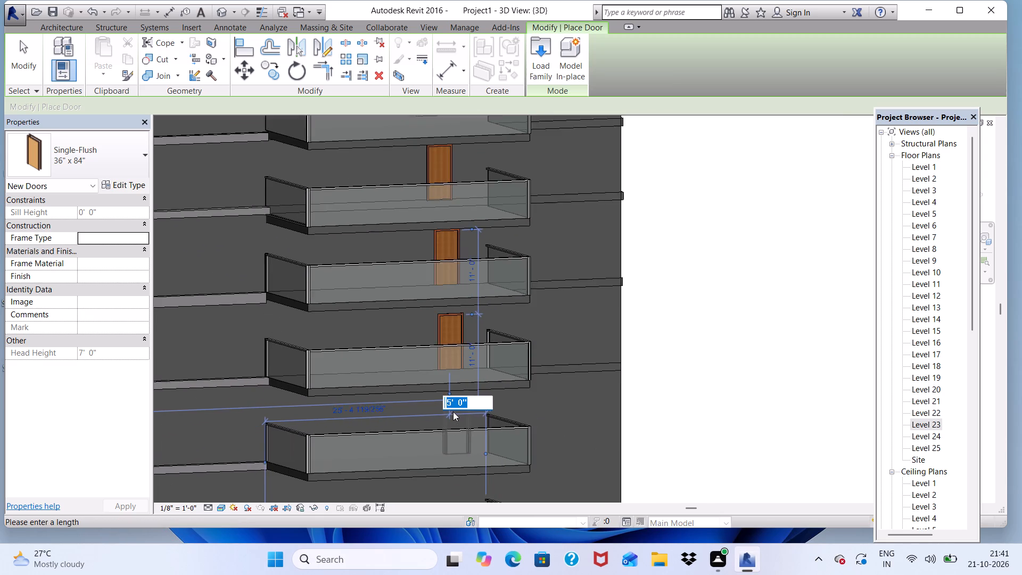
left_click(438, 423)
left_click(453, 422)
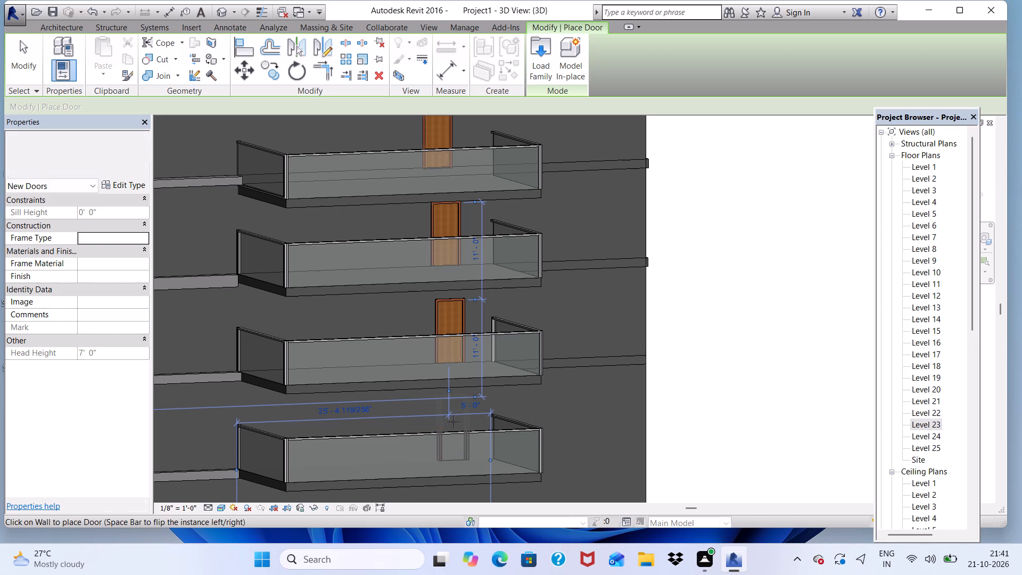
Place Single-Flush 36" x 84" doors behind the seventh and eighth balconies from the top of the right-hand column.
scroll(461, 403, "down", 5)
scroll(463, 459, "up", 4)
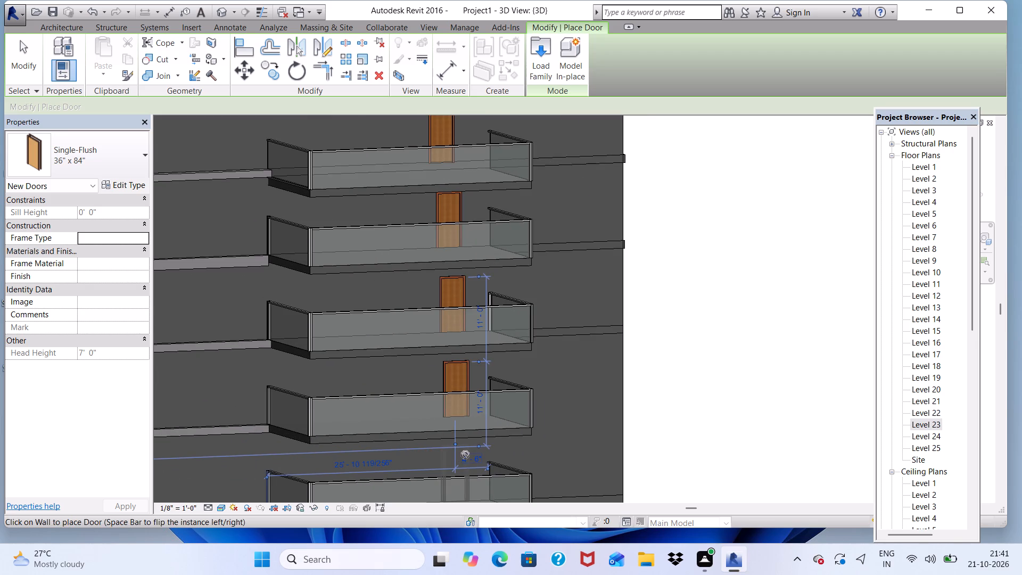
left_click(465, 455)
left_click(401, 465)
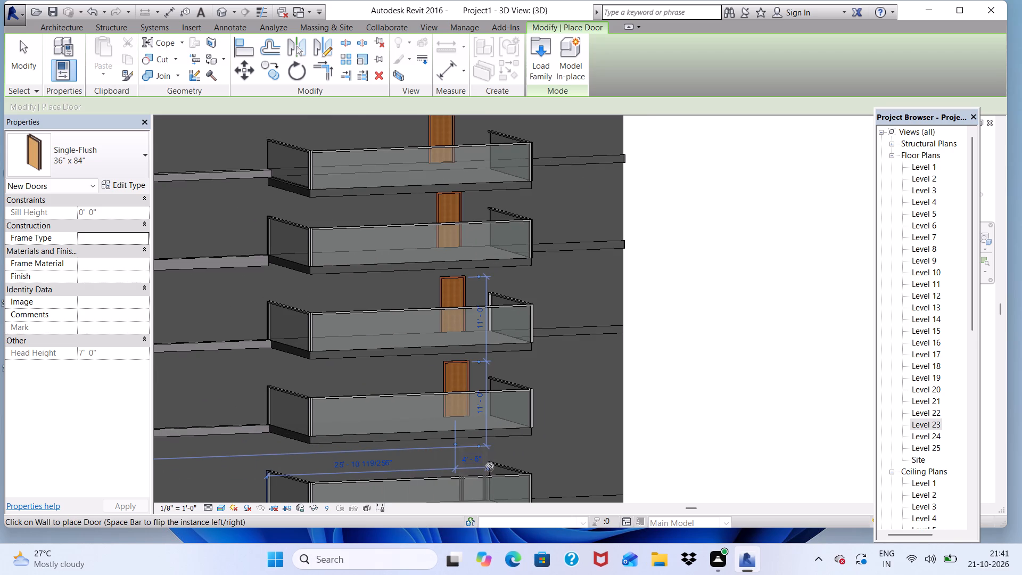
left_click(456, 462)
scroll(434, 427, "down", 8)
scroll(451, 495, "up", 4)
scroll(446, 450, "up", 6)
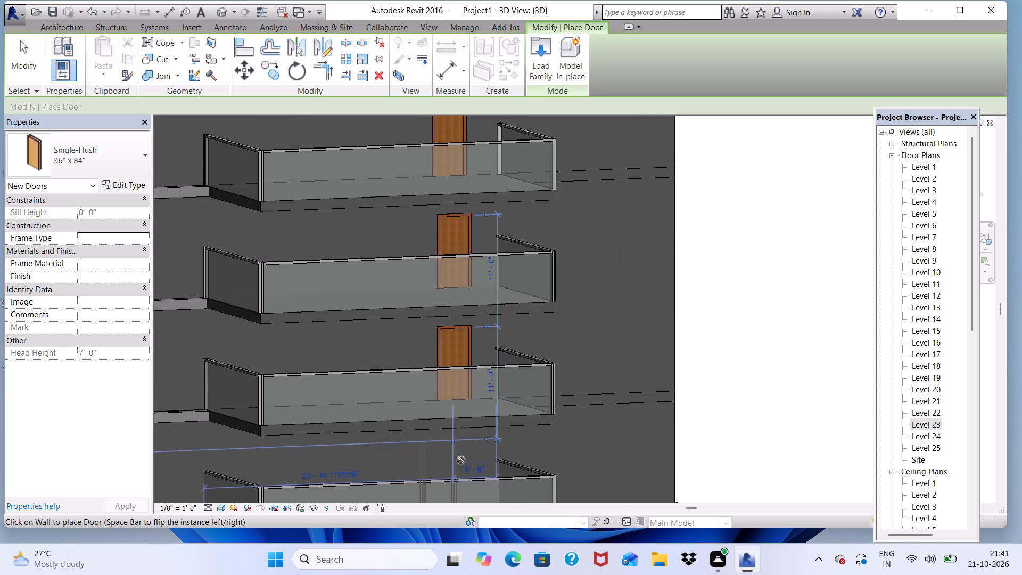
left_click(464, 462)
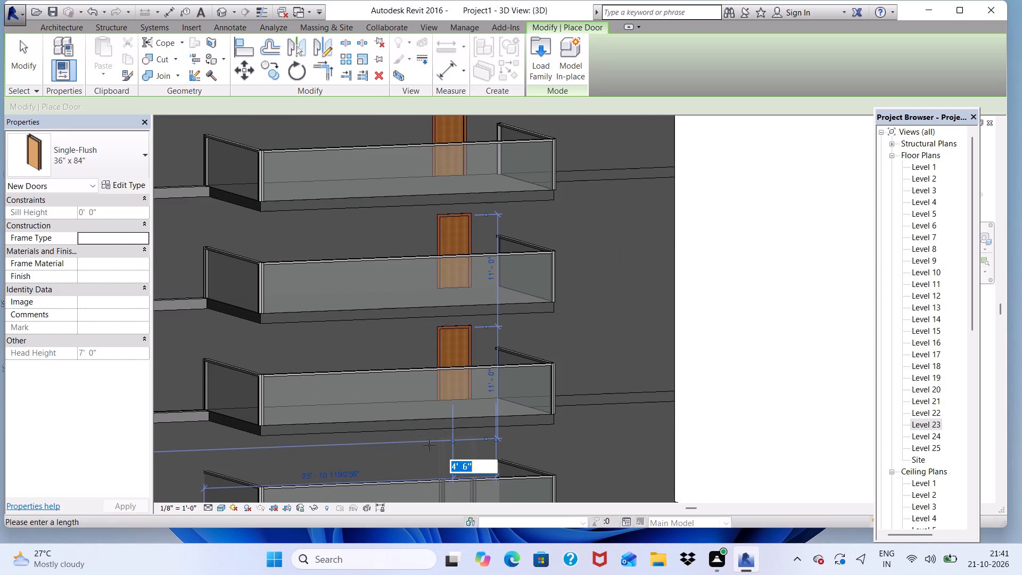
left_click(429, 445)
left_click(454, 454)
Place Single-Flush 36" x 84" doors behind the three lowest balconies of the right-hand column, working upward from the bottom one.
scroll(453, 446, "down", 4)
scroll(472, 344, "down", 4)
scroll(453, 242, "down", 4)
scroll(435, 353, "up", 2)
scroll(452, 436, "up", 6)
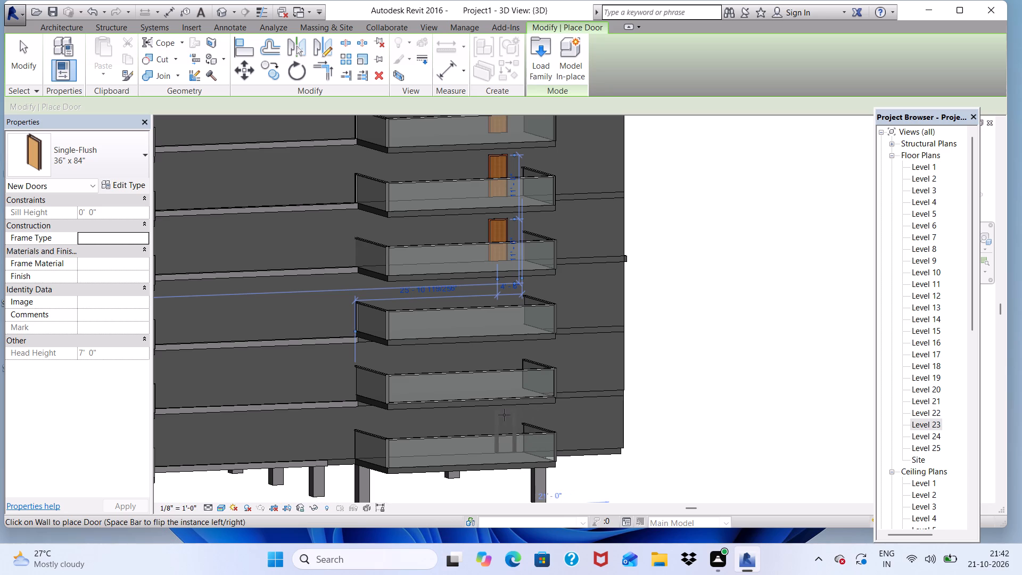
left_click(497, 418)
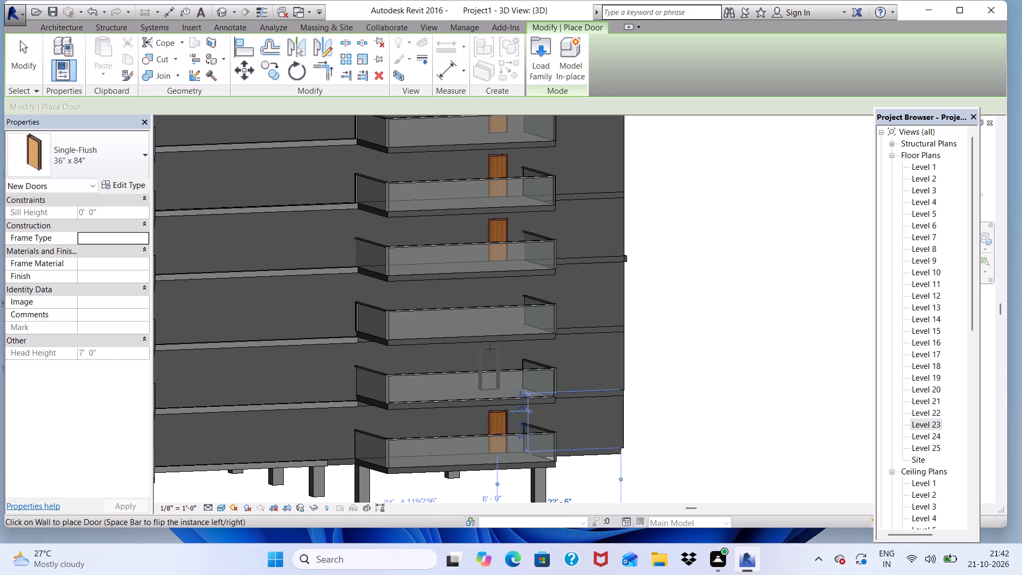
left_click(501, 354)
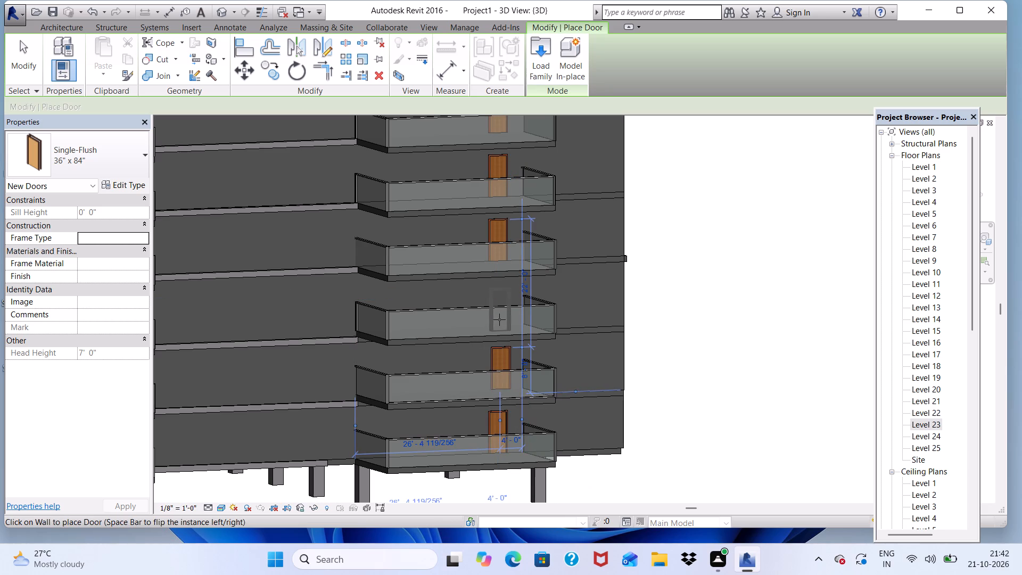
left_click(502, 310)
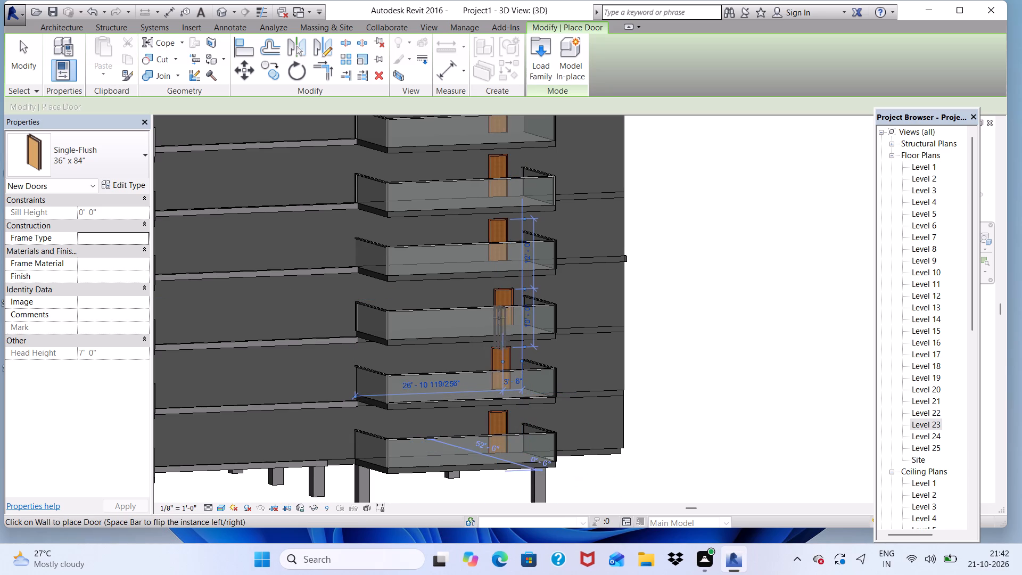
key("space")
Place Single-Flush 36" x 84" doors behind the top four long balconies of the adjacent facade, which has no doors yet.
scroll(483, 355, "down", 3)
scroll(596, 367, "down", 5)
scroll(598, 395, "up", 1)
scroll(575, 421, "down", 2)
middle_click_drag(574, 420, 460, 409, "shift")
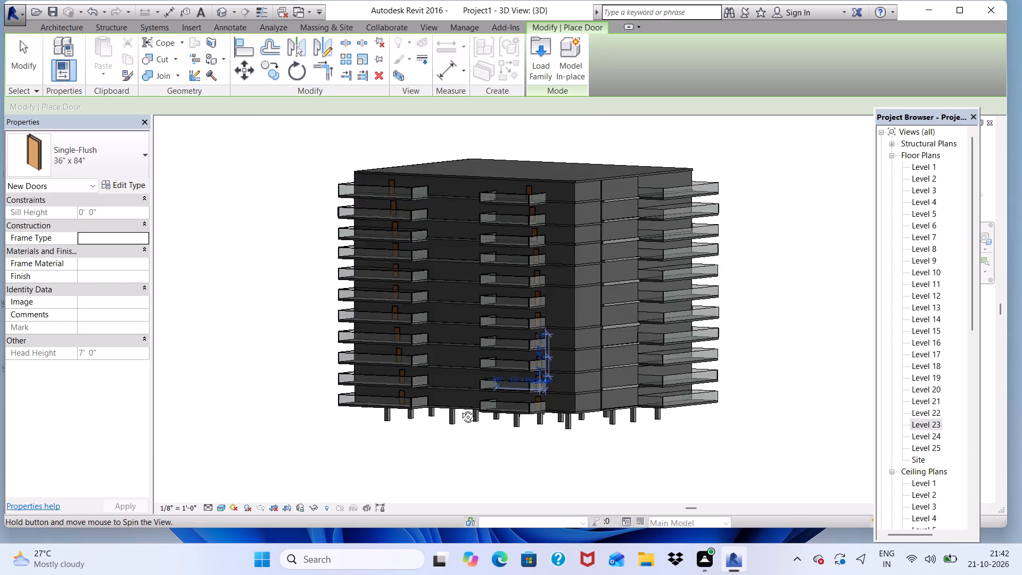
middle_click_drag(460, 409, 369, 457, "shift")
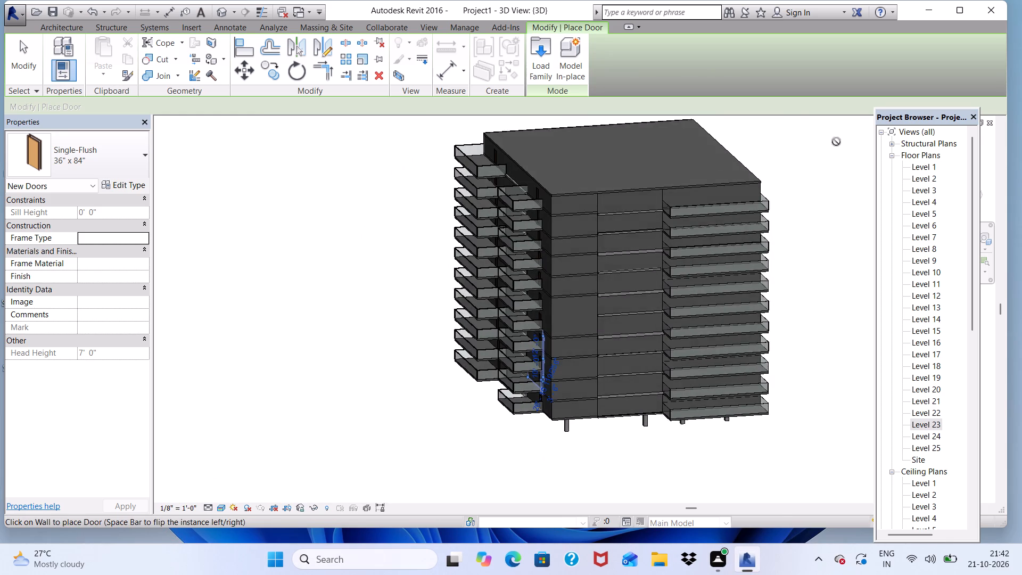
scroll(760, 149, "up", 3)
scroll(733, 233, "up", 4)
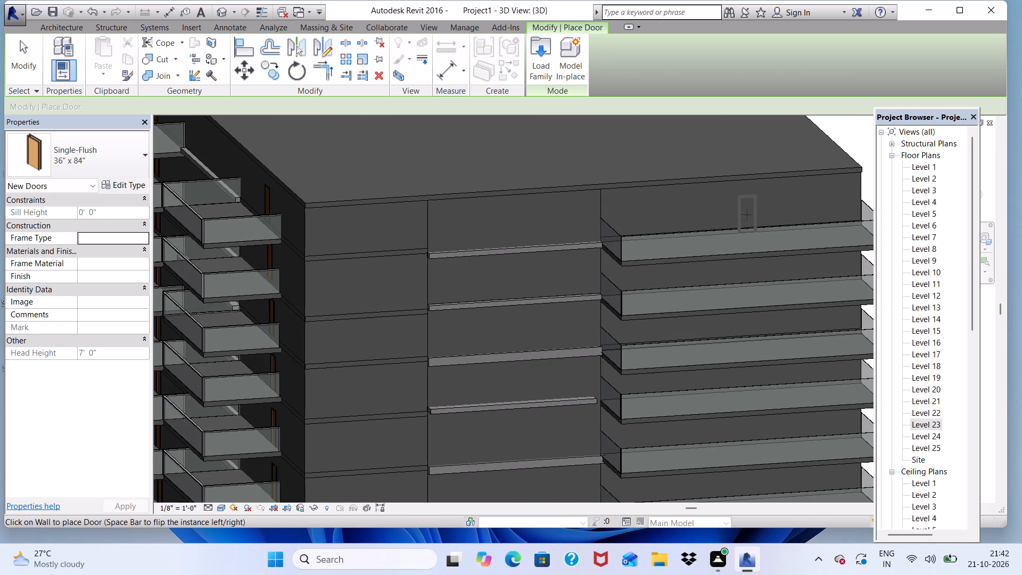
left_click(746, 215)
left_click(746, 280)
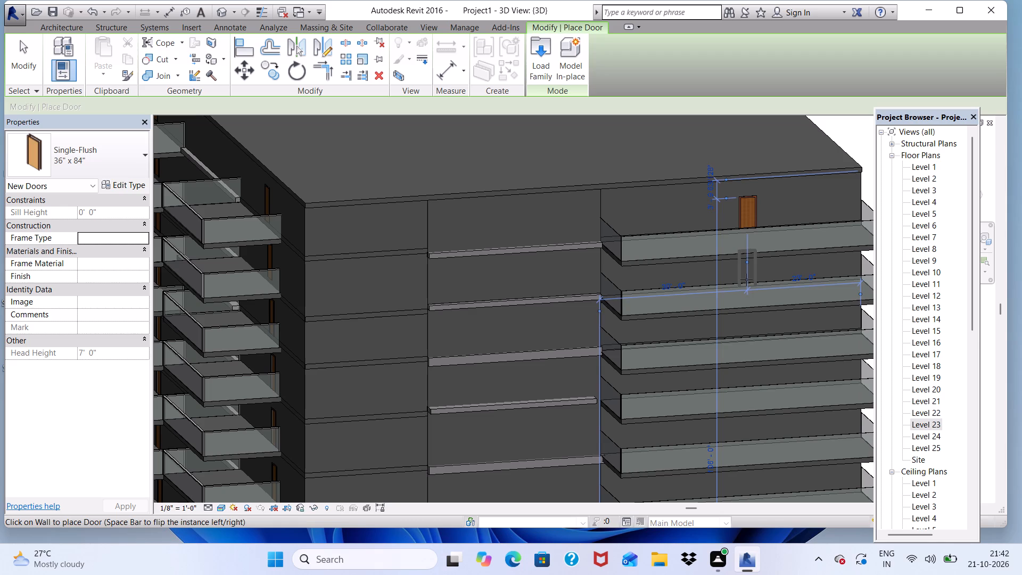
left_click(755, 323)
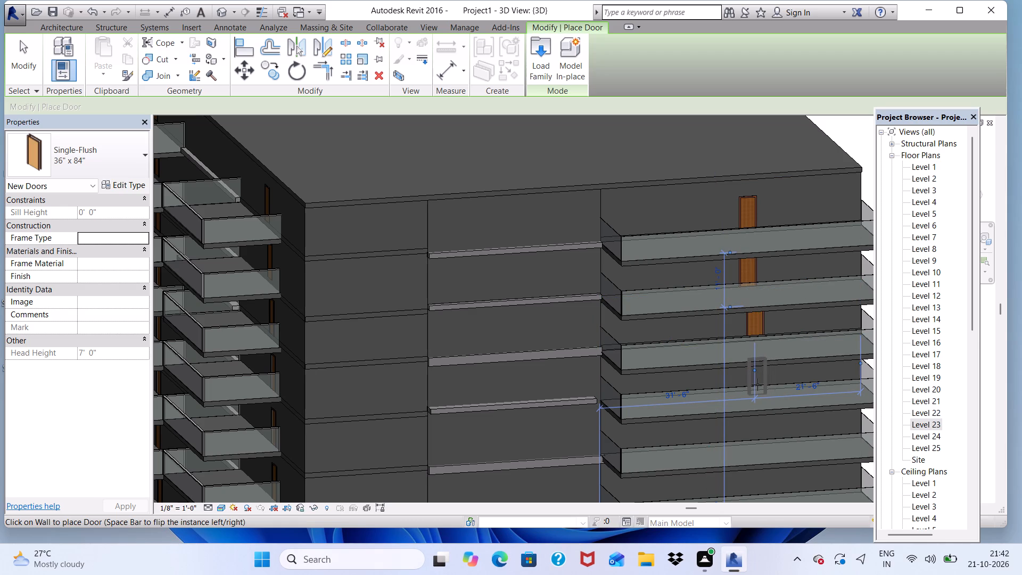
left_click(757, 385)
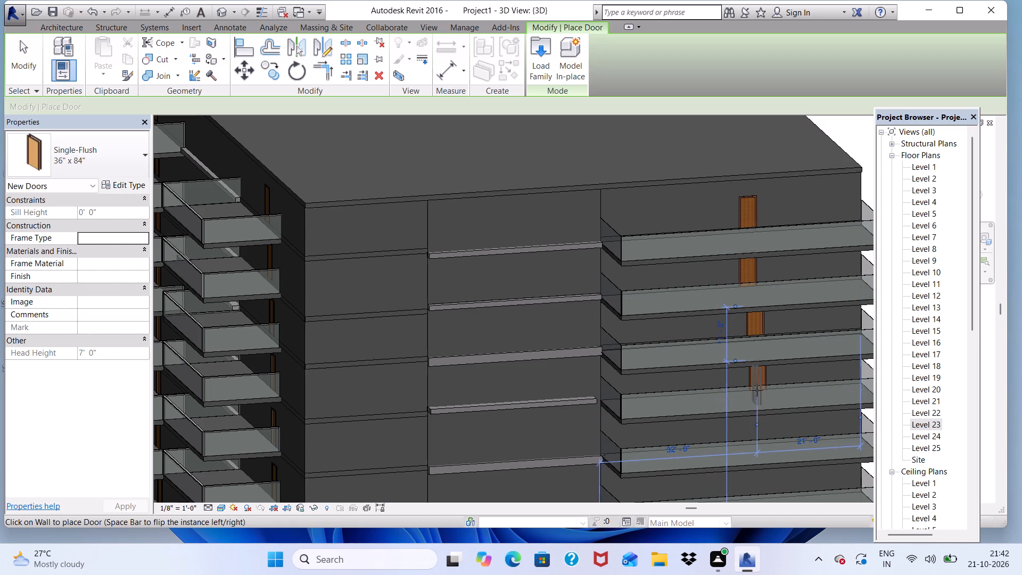
Place Single-Flush 36" x 84" doors behind the fifth and sixth balconies from the top of the adjacent facade's column.
left_click(759, 425)
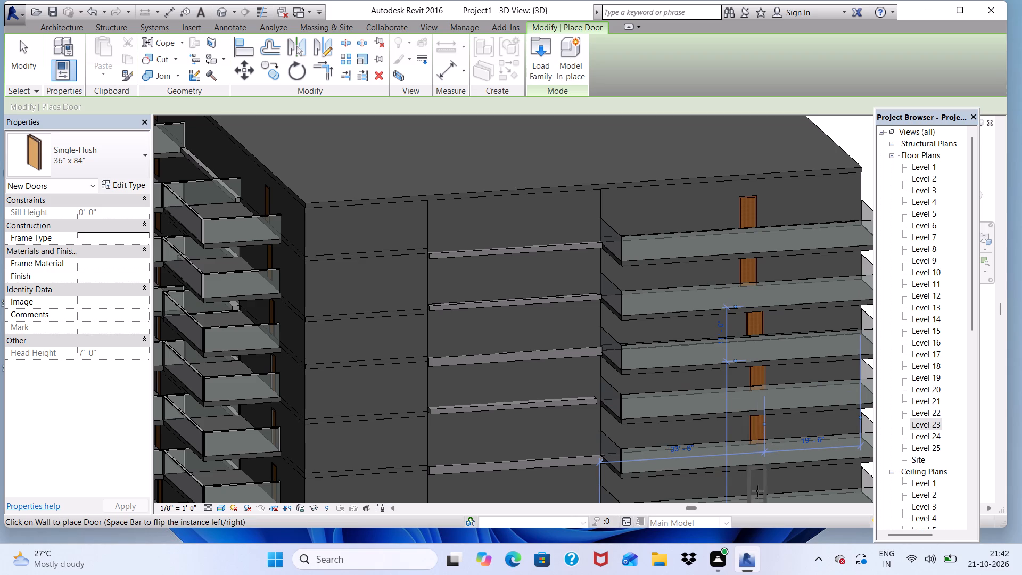
double_click(758, 489)
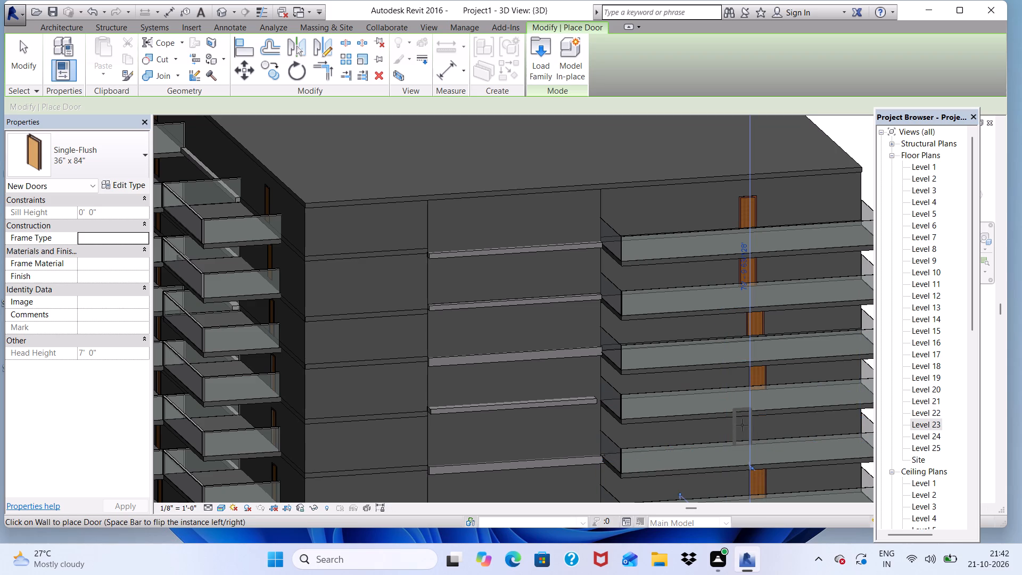
scroll(757, 448, "down", 3)
scroll(764, 486, "up", 3)
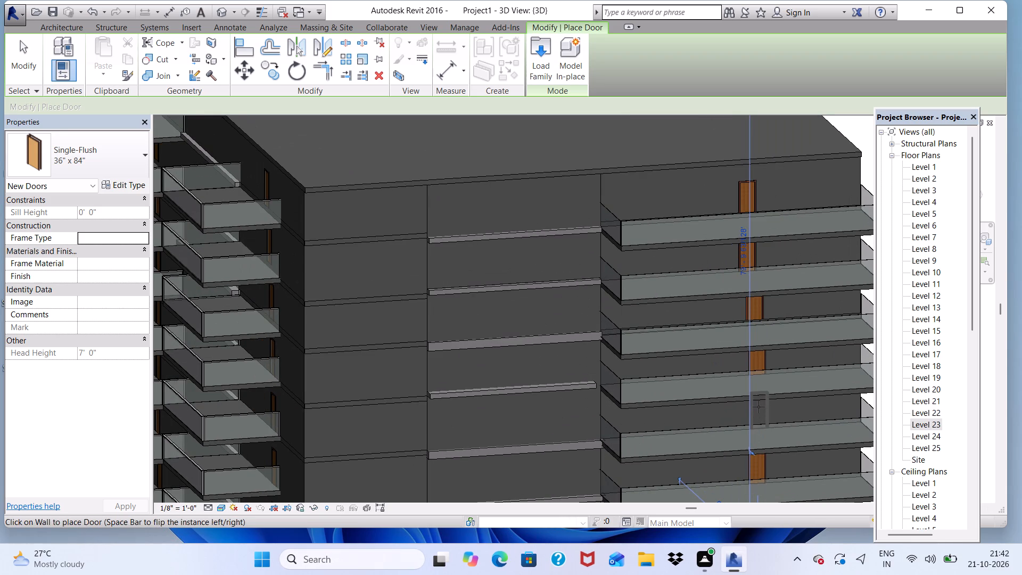
left_click(759, 407)
Place Single-Flush 36" x 84" doors behind the seventh and eighth balconies from the top of the same column.
scroll(741, 352, "down", 4)
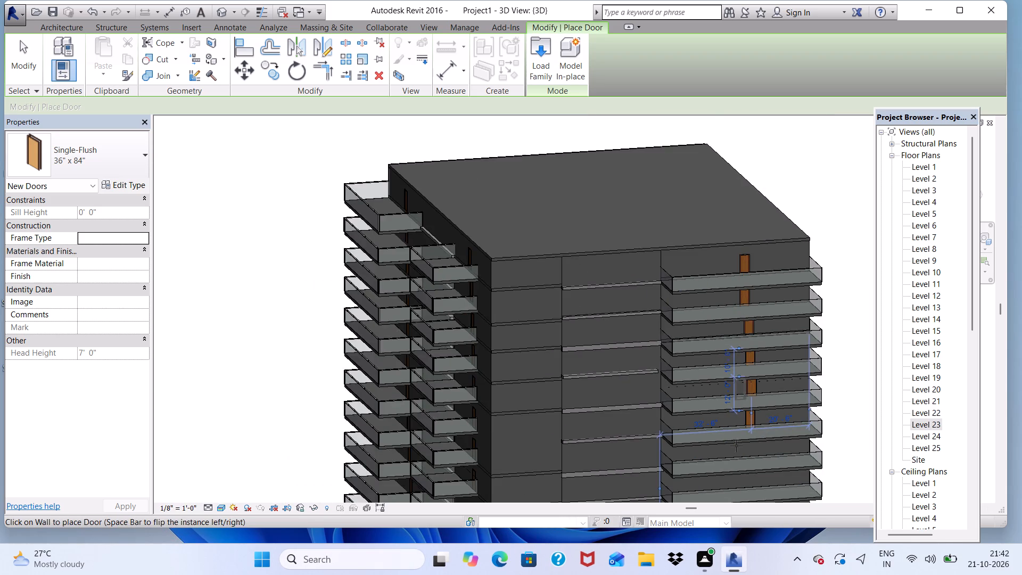
scroll(736, 448, "up", 6)
left_click(761, 443)
scroll(723, 350, "down", 4)
scroll(761, 483, "up", 4)
scroll(744, 437, "up", 1)
left_click(750, 443)
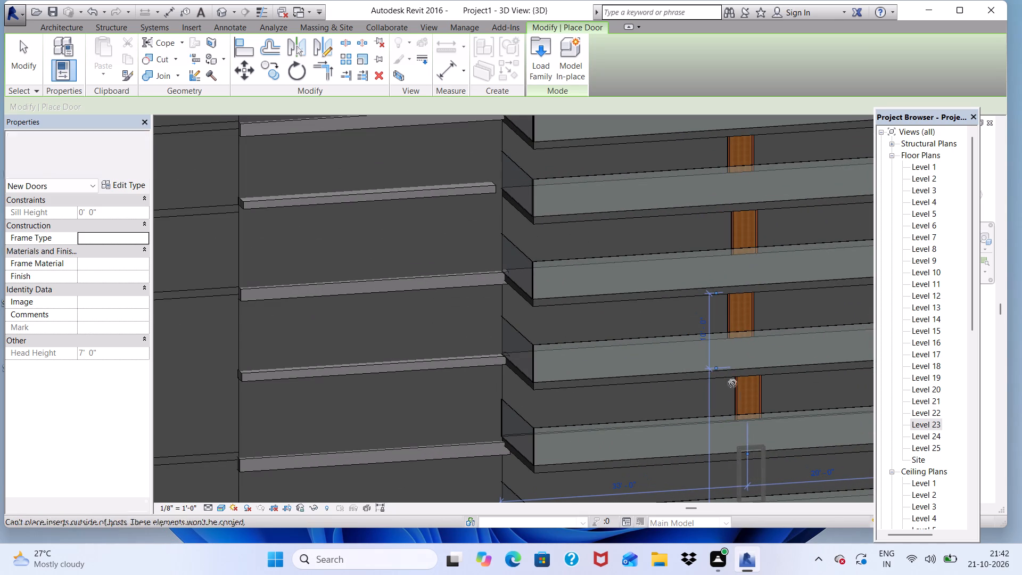
scroll(720, 360, "down", 4)
scroll(733, 471, "up", 4)
scroll(738, 440, "down", 1)
scroll(746, 466, "up", 2)
left_click(746, 466)
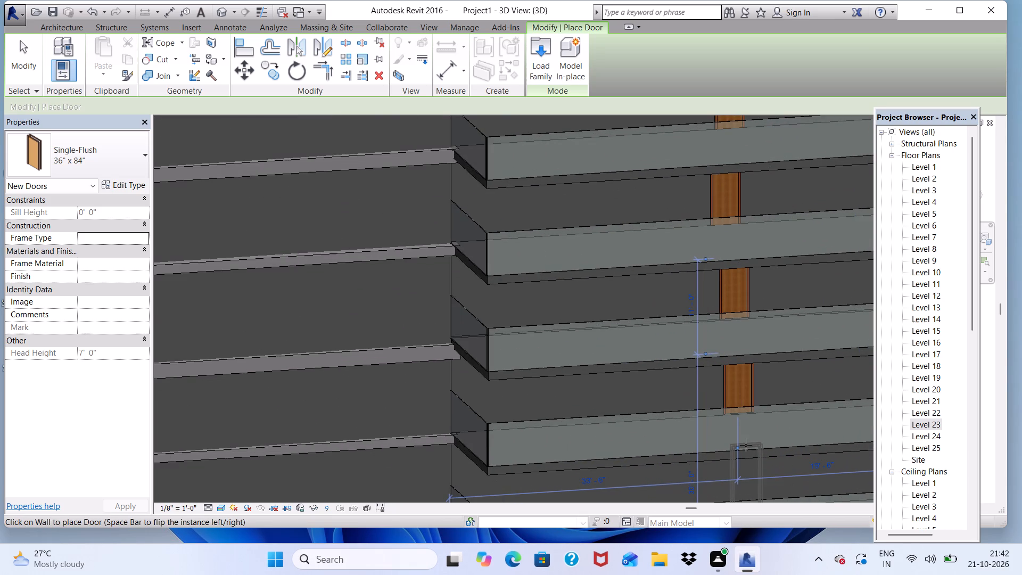
Place Single-Flush 36" x 84" doors behind the three lowest balconies of the same column, working downward.
scroll(735, 368, "down", 4)
scroll(745, 464, "up", 4)
scroll(740, 391, "down", 5)
scroll(742, 439, "up", 2)
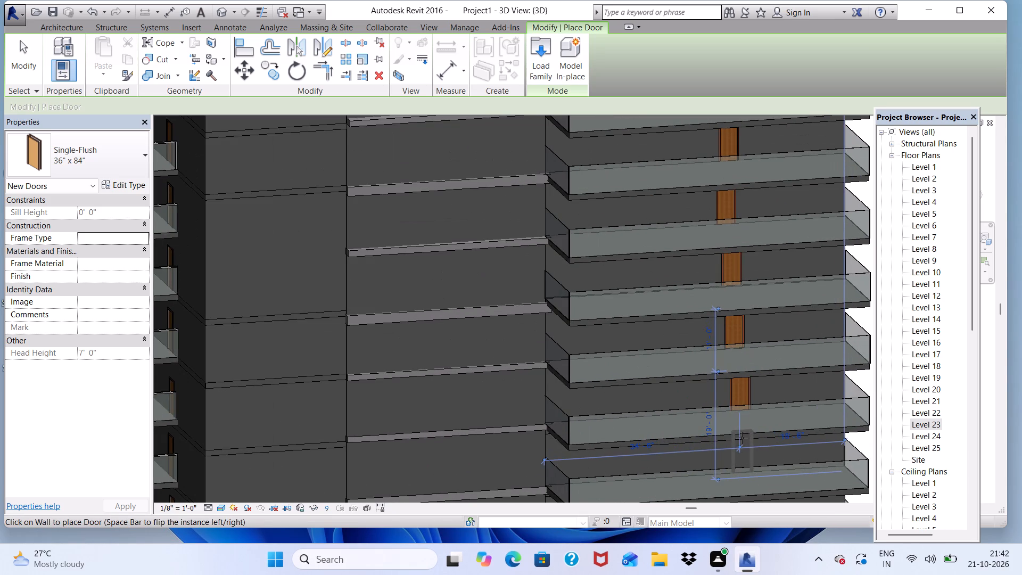
left_click(742, 438)
scroll(736, 375, "down", 4)
scroll(740, 474, "up", 4)
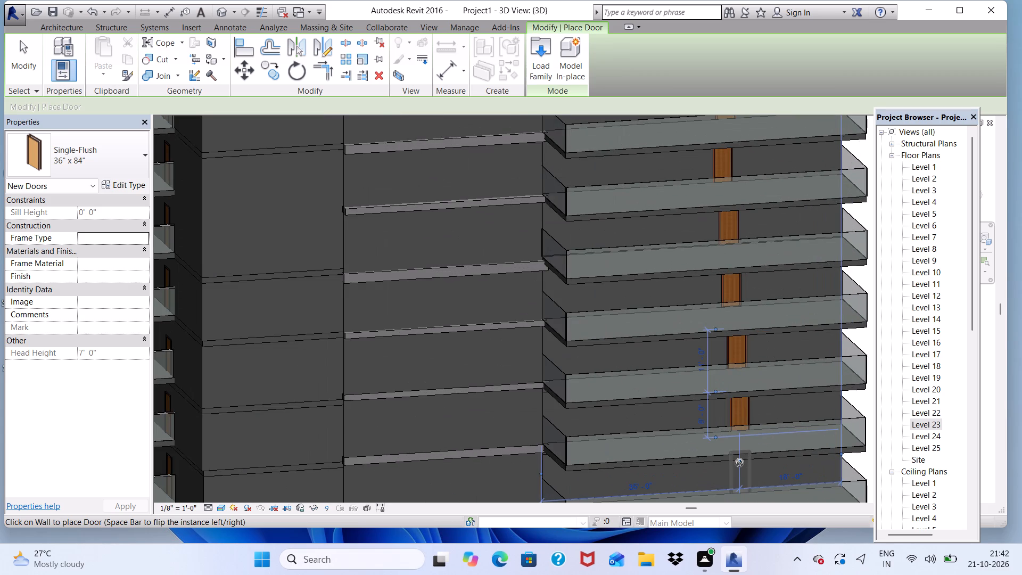
left_click(739, 464)
scroll(743, 424, "down", 4)
scroll(743, 462, "up", 3)
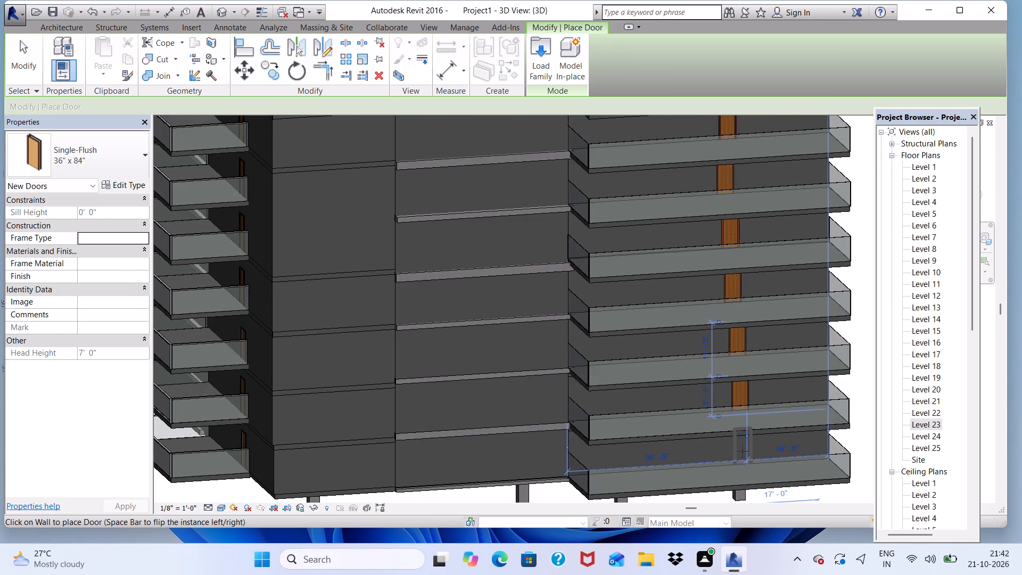
left_click(743, 451)
key("space")
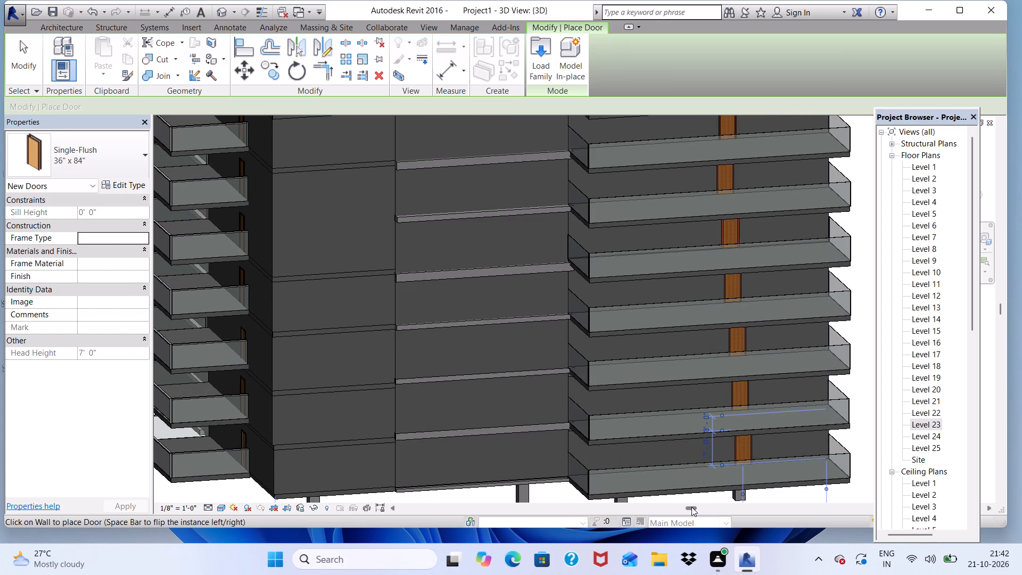
key("Escape")
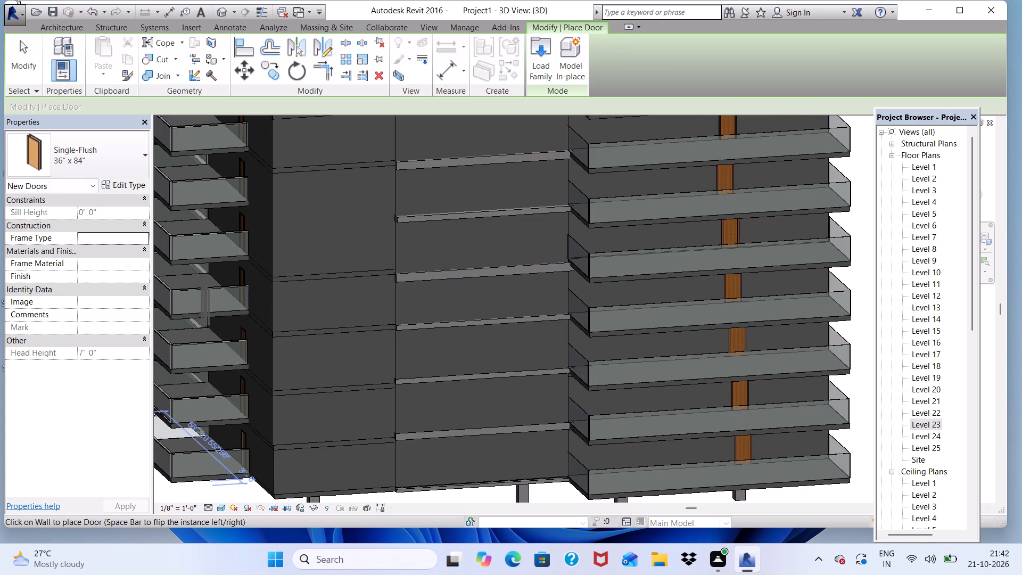
Start window placement without saving the project and load the Double Hung family from the US Imperial library's Windows folder.
left_click(48, 31)
left_click(124, 58)
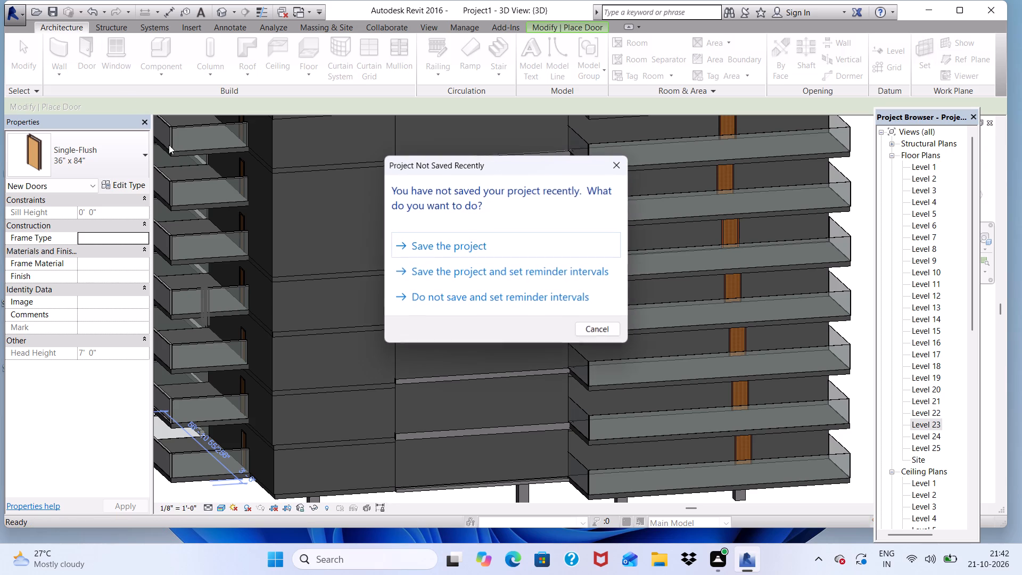
left_click(591, 328)
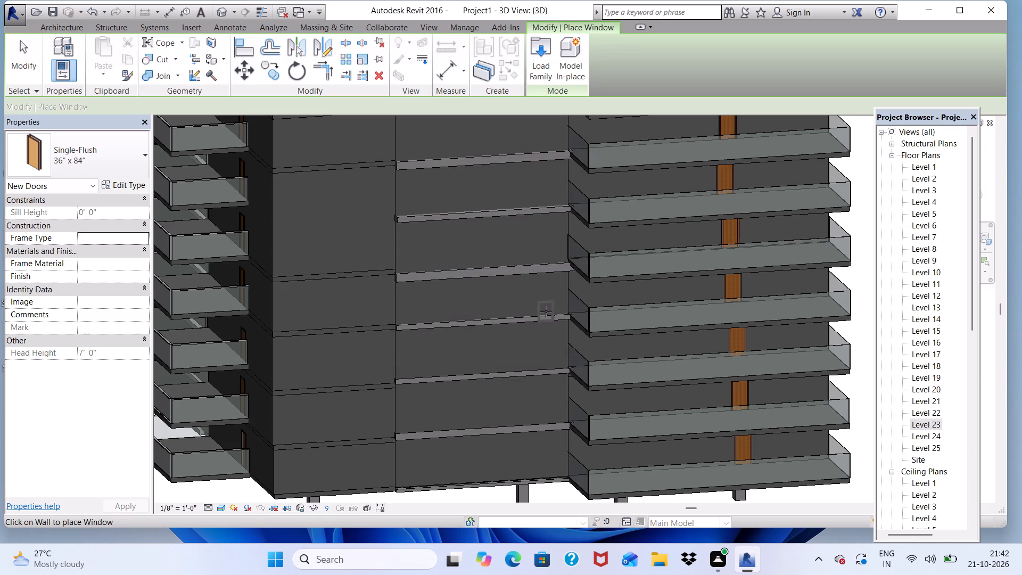
left_click(537, 64)
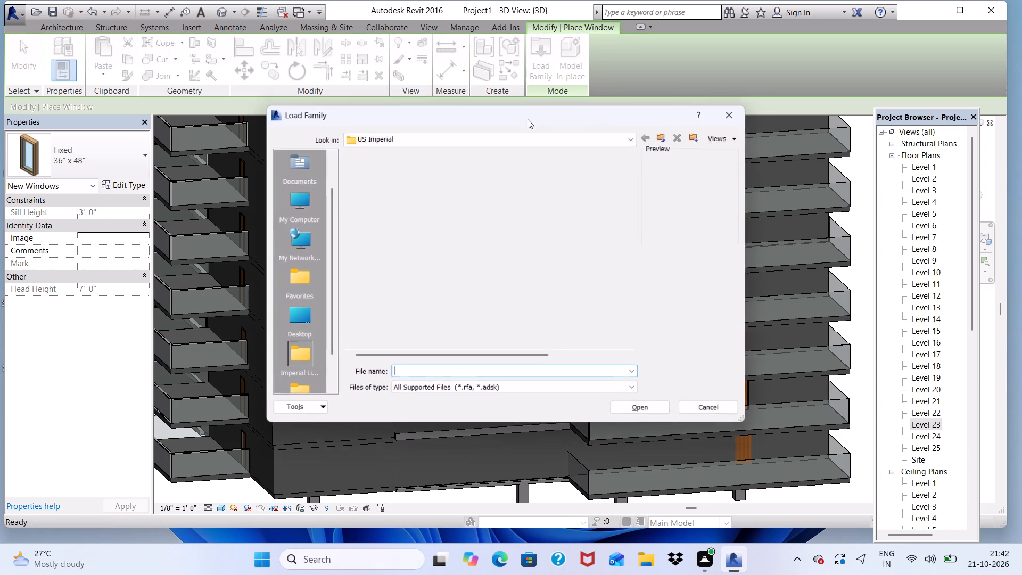
scroll(424, 265, "down", 8)
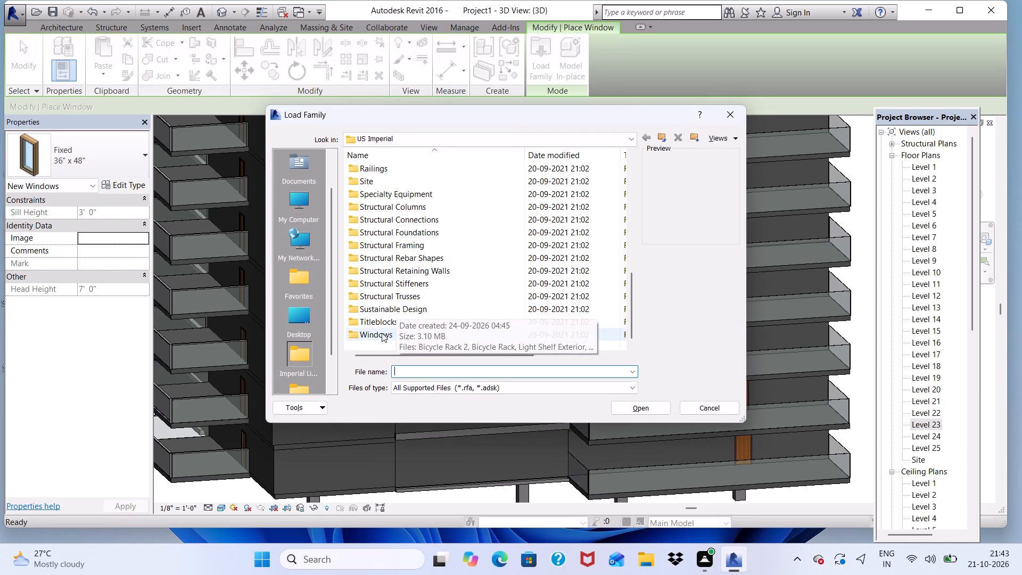
left_click(381, 334)
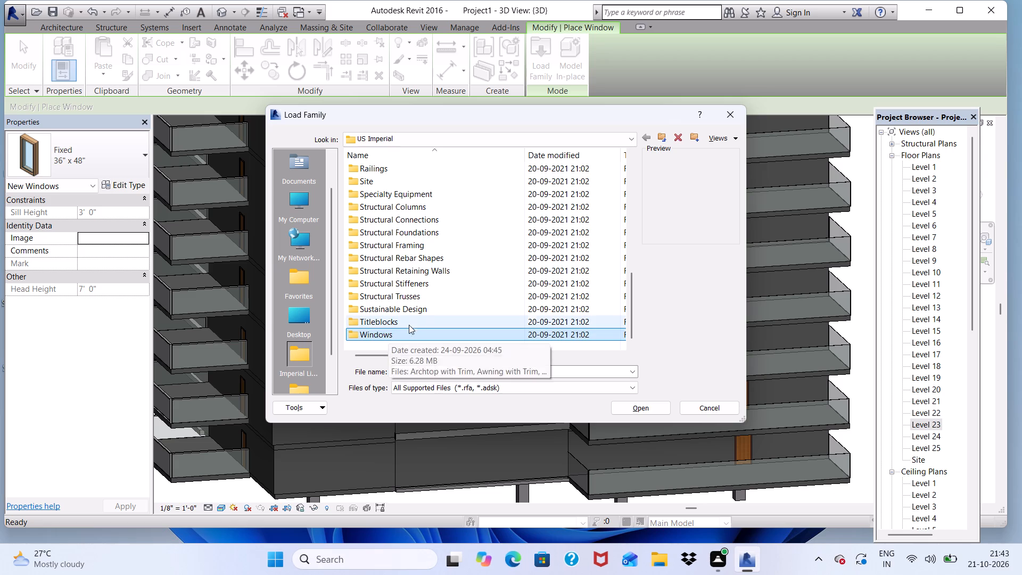
left_click(642, 404)
left_click(399, 253)
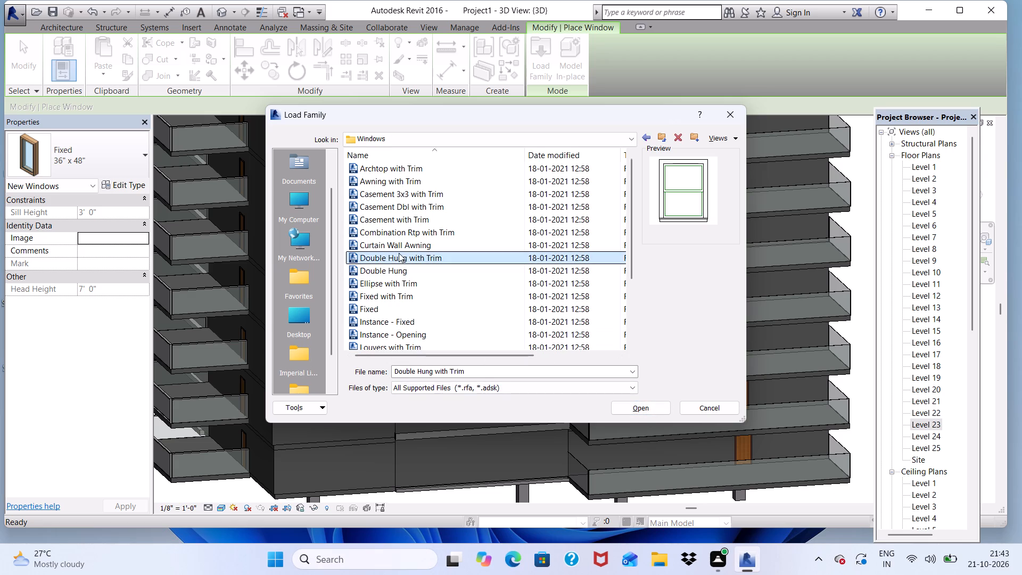
left_click(401, 267)
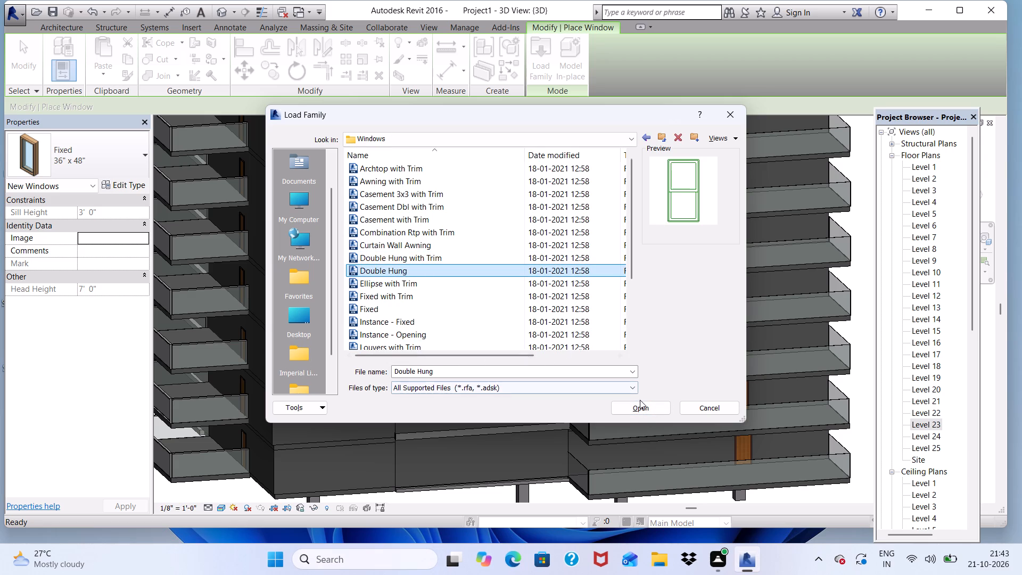
left_click(640, 408)
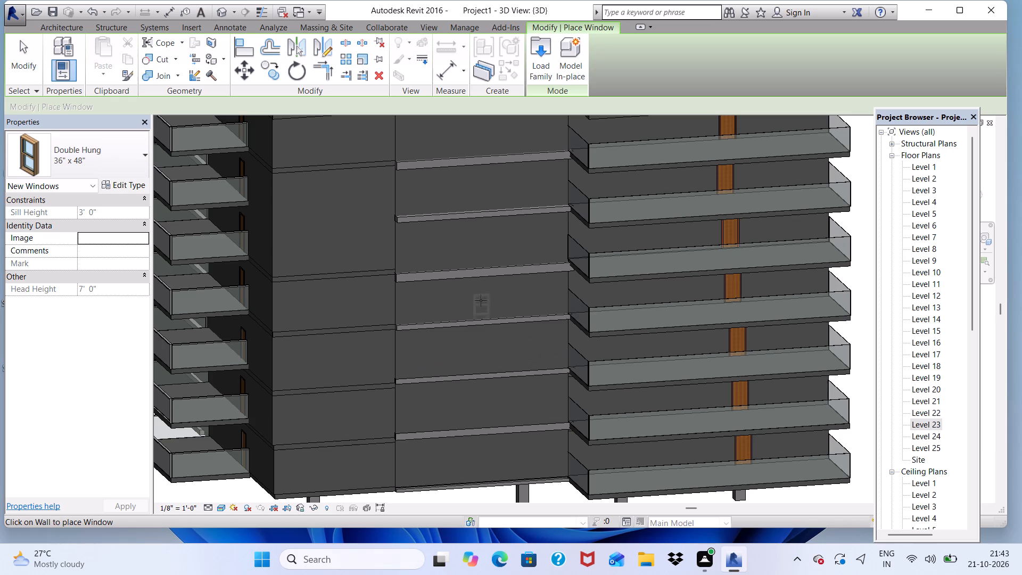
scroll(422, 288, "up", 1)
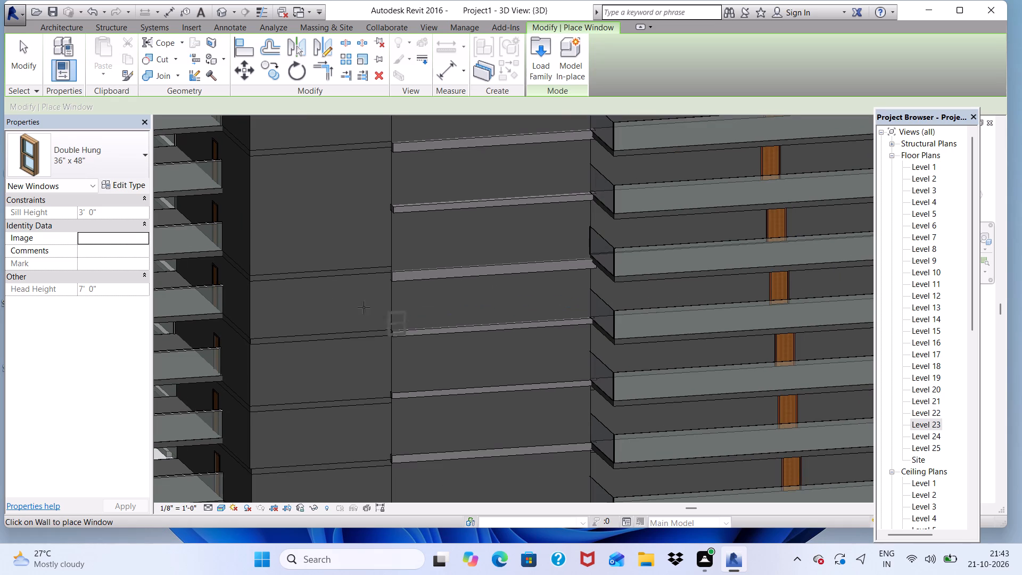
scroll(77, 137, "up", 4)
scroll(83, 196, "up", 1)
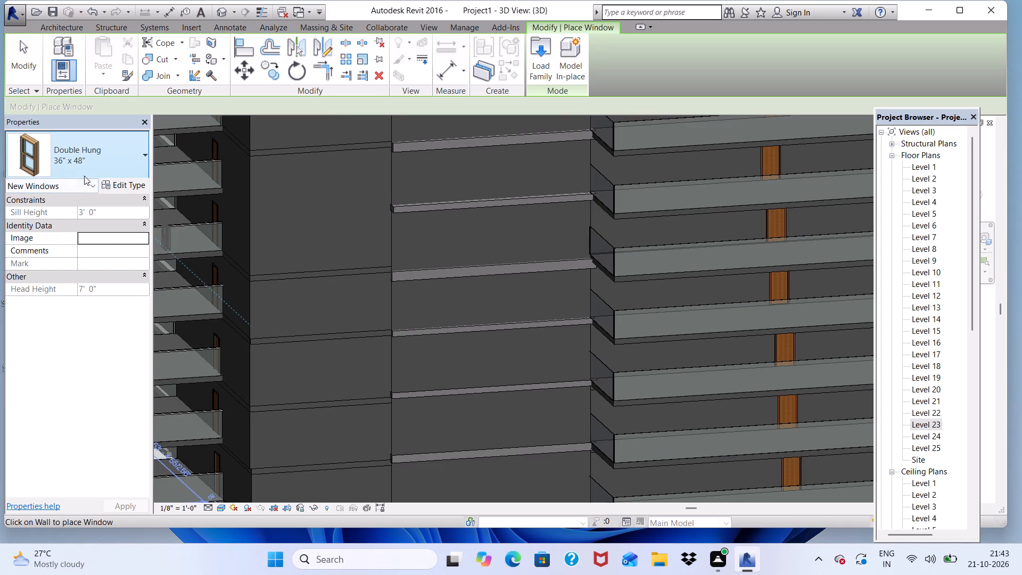
Place Double Hung 36" x 72" windows on the top three levels of the ledged wall bay beside the balcony doors.
left_click(141, 151)
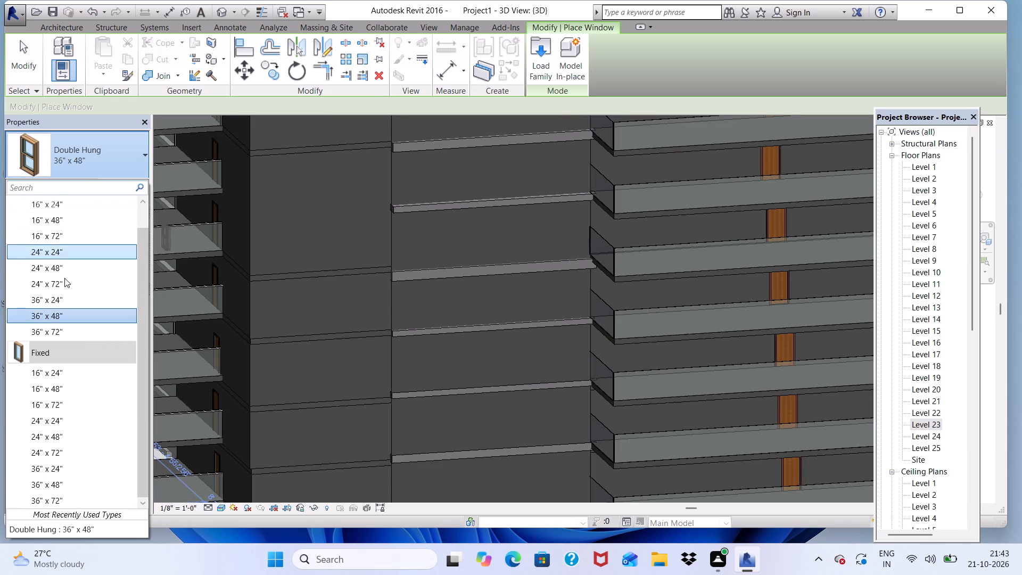
left_click(45, 329)
scroll(457, 184, "down", 3)
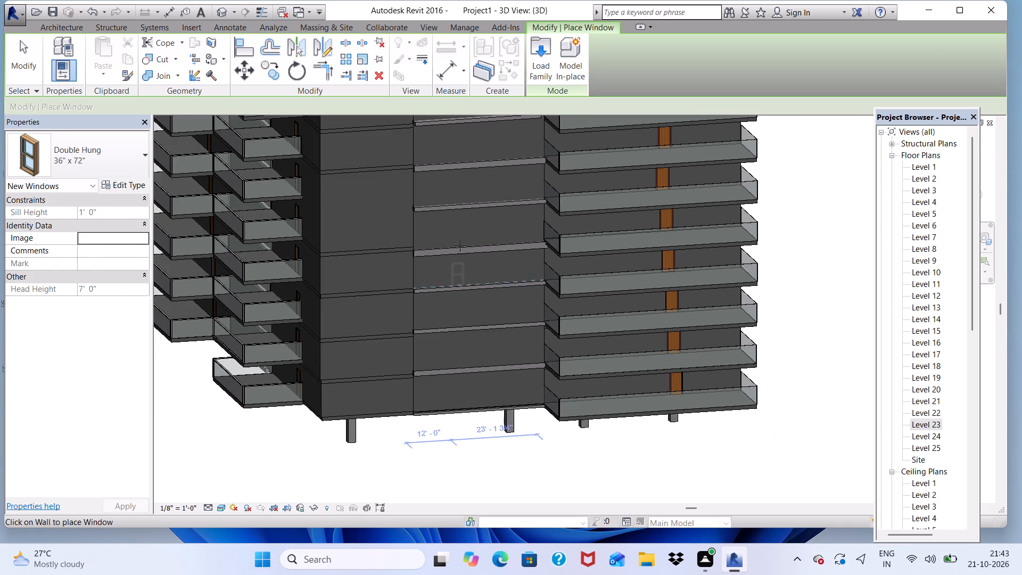
scroll(454, 209, "down", 9)
scroll(461, 276, "up", 5)
scroll(470, 143, "down", 1)
scroll(470, 143, "up", 1)
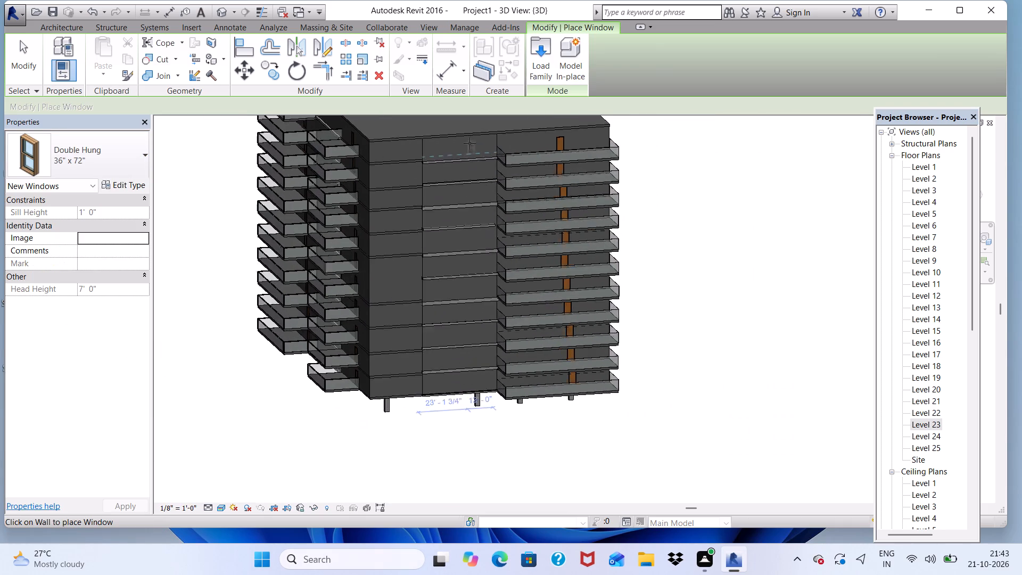
scroll(469, 143, "up", 8)
left_click(457, 145)
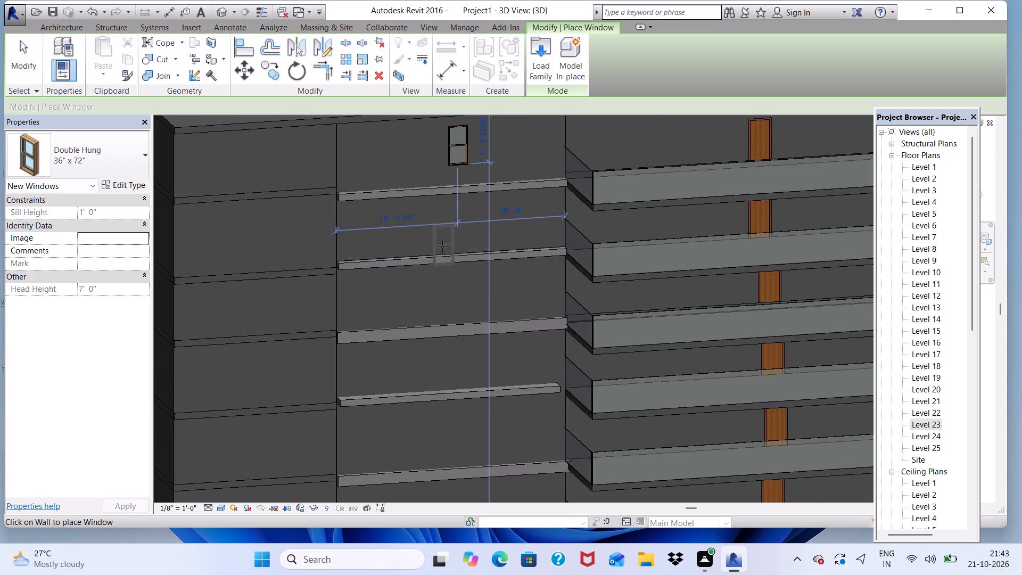
left_click(467, 224)
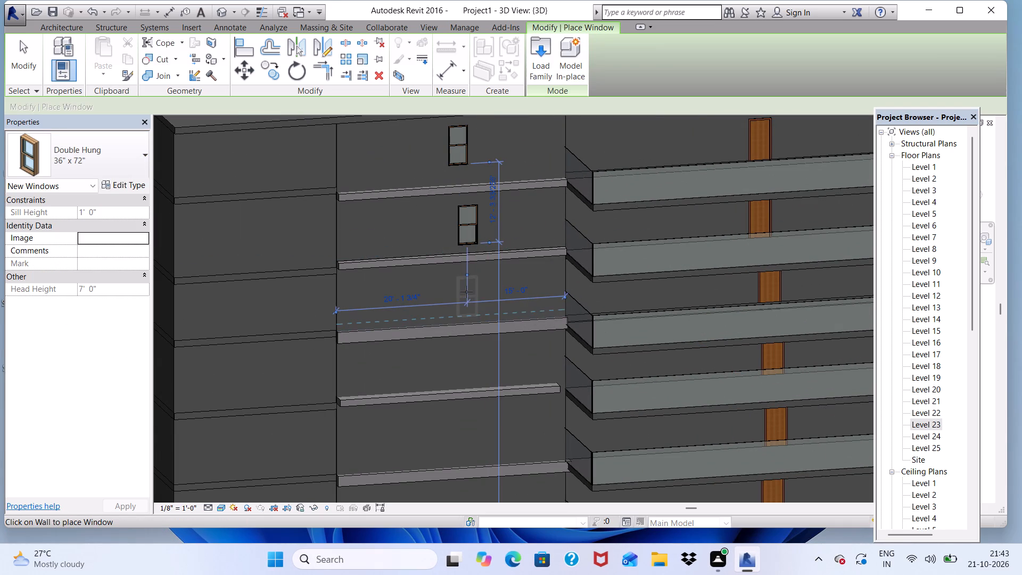
left_click(466, 292)
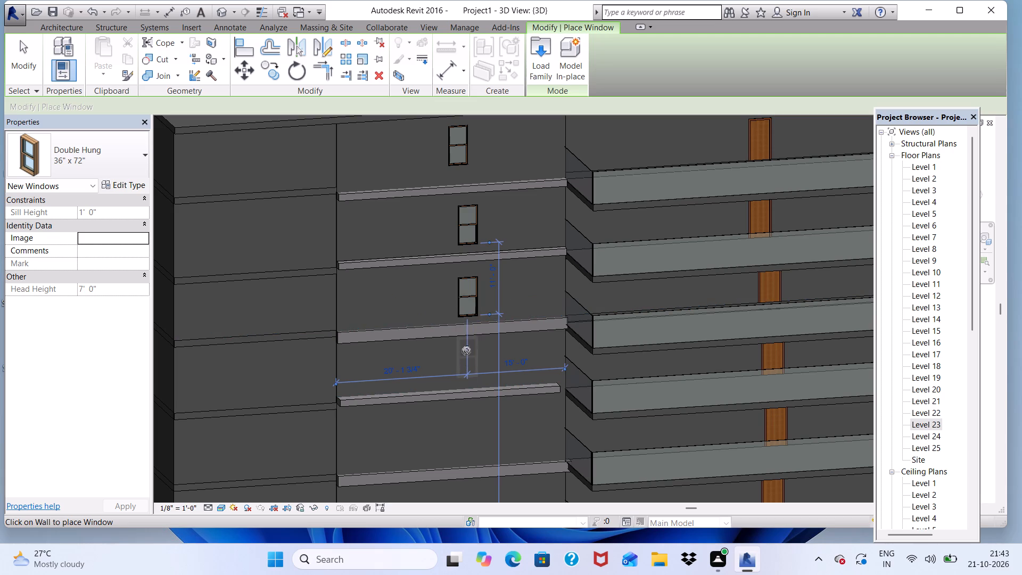
Place Double Hung 36" x 72" windows on the fourth to seventh levels from the top of the ledged bay.
left_click(466, 351)
left_click(468, 418)
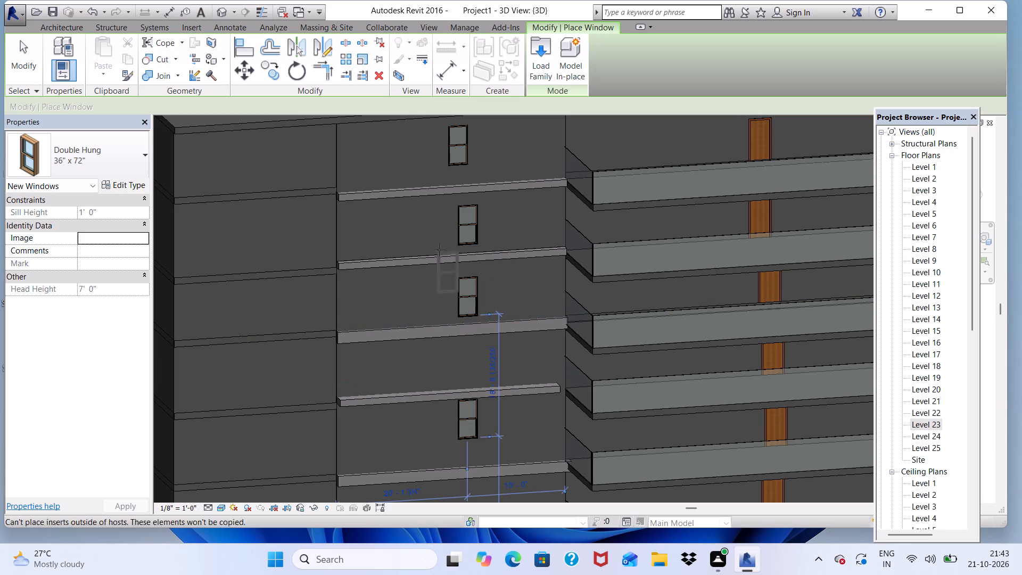
scroll(439, 250, "down", 4)
scroll(460, 333, "up", 7)
left_click(453, 299)
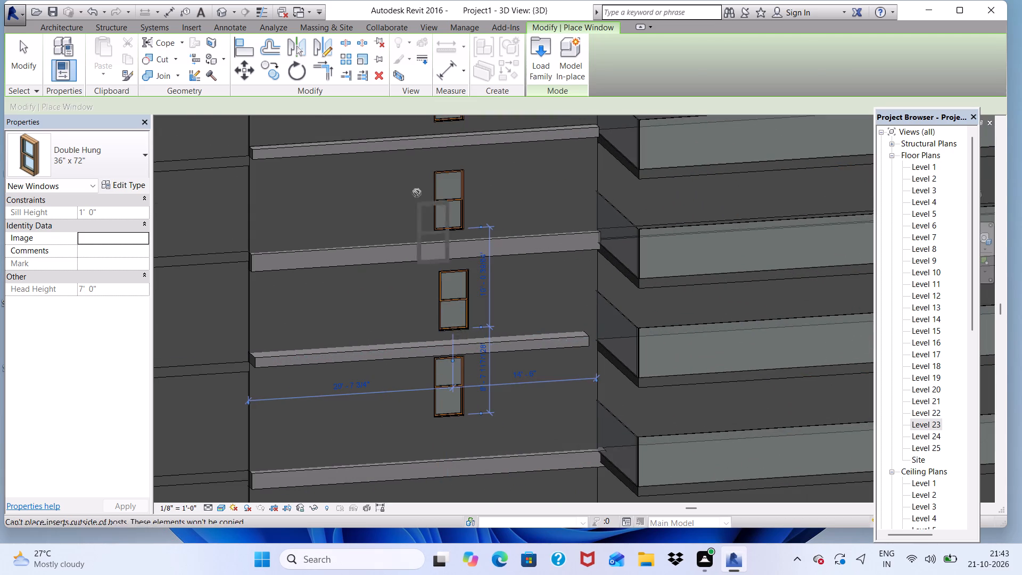
scroll(417, 193, "down", 5)
scroll(455, 358, "up", 4)
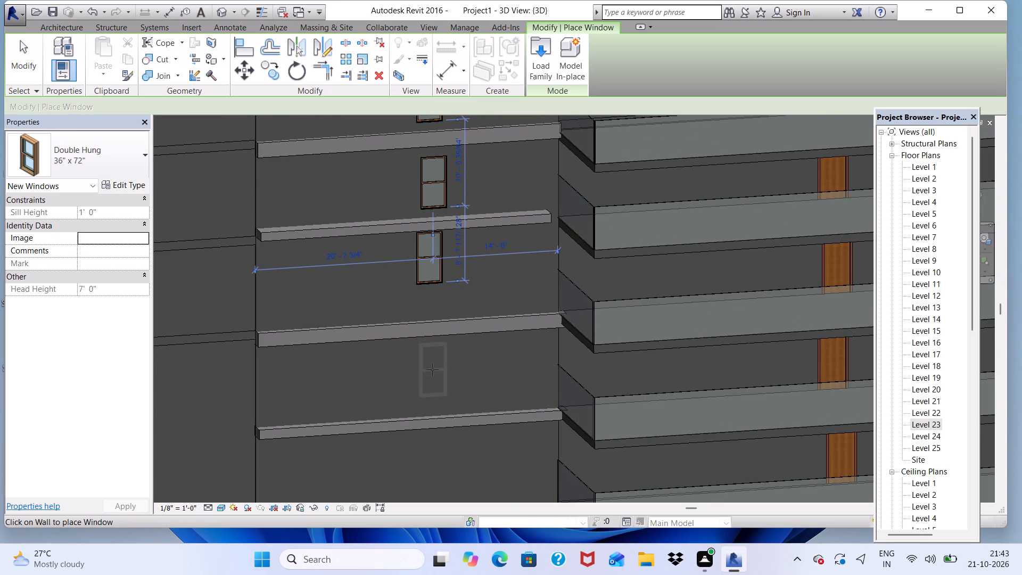
left_click(432, 369)
scroll(433, 318, "down", 2)
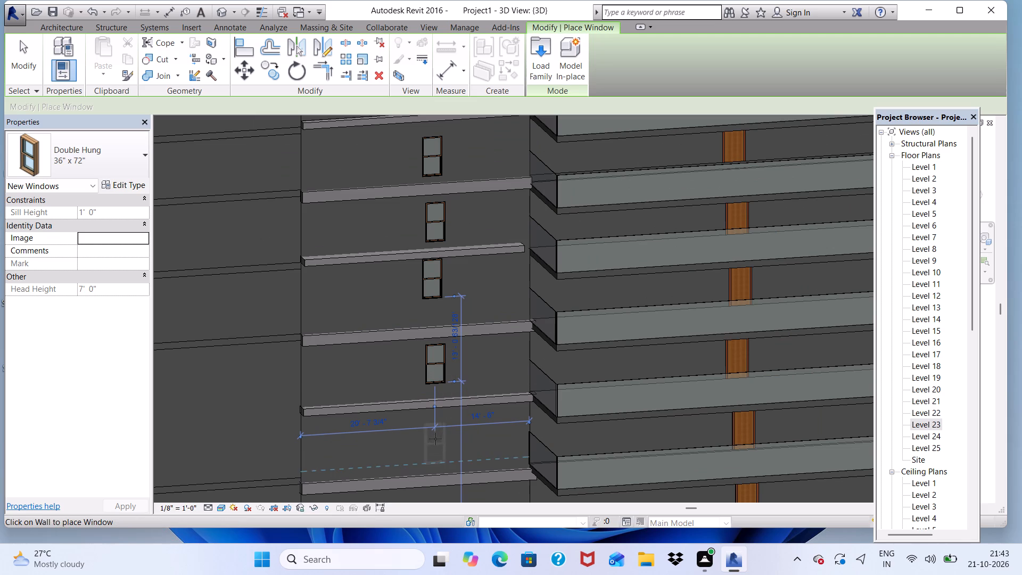
left_click(438, 437)
Place Double Hung 36" x 72" windows on the four lowest levels of the ledged bay, working downward.
scroll(436, 330, "down", 9)
scroll(459, 414, "up", 12)
left_click(443, 316)
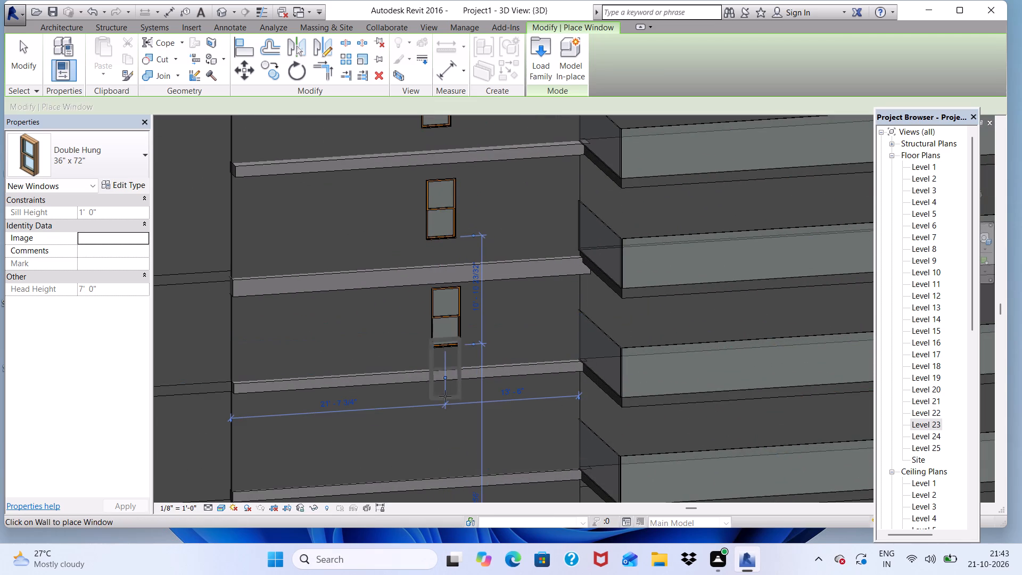
left_click(444, 429)
scroll(451, 322, "down", 4)
scroll(456, 466, "up", 3)
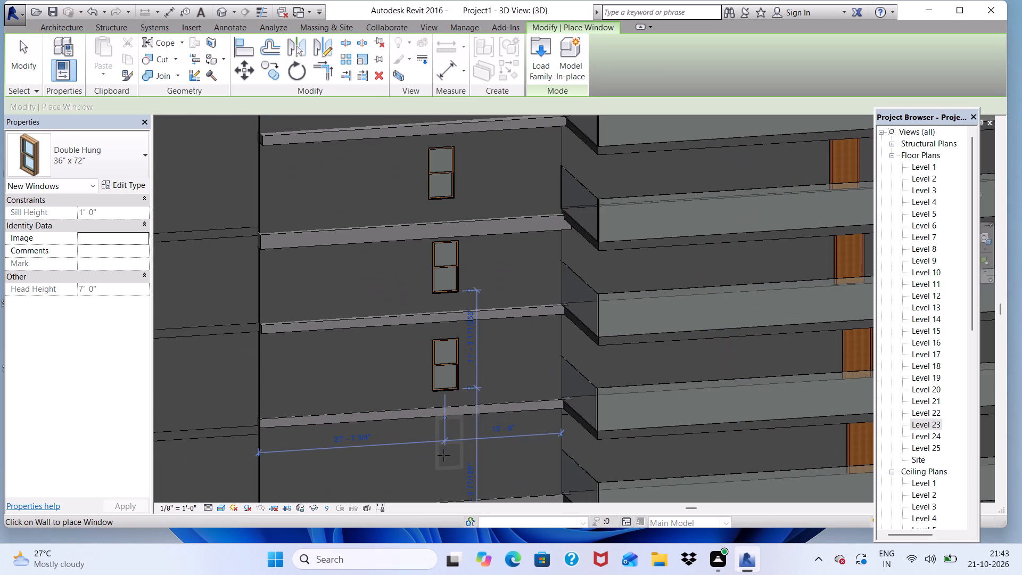
left_click(446, 458)
scroll(457, 323, "down", 5)
scroll(464, 456, "up", 2)
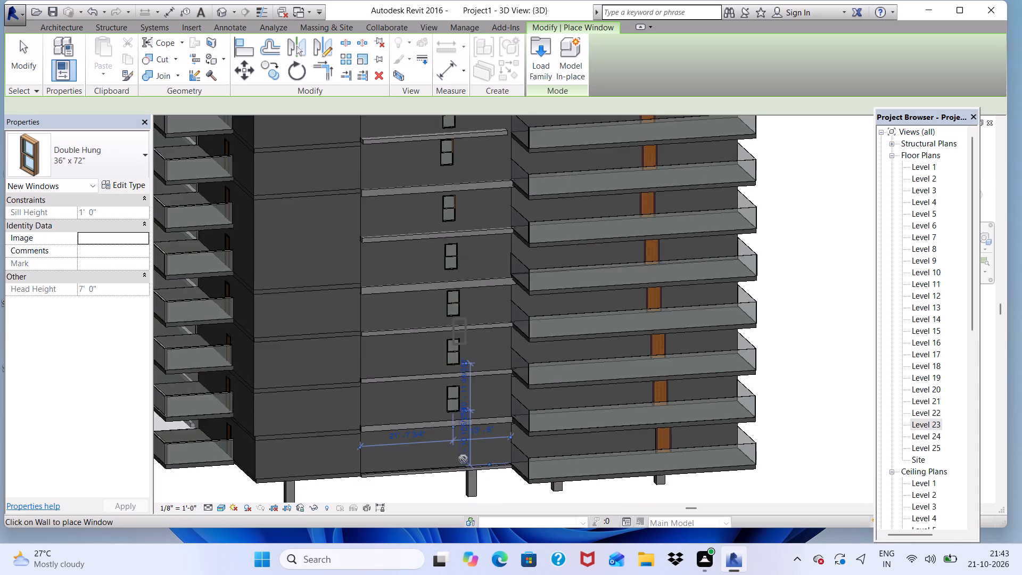
scroll(463, 459, "up", 2)
left_click(451, 436)
scroll(428, 434, "down", 8)
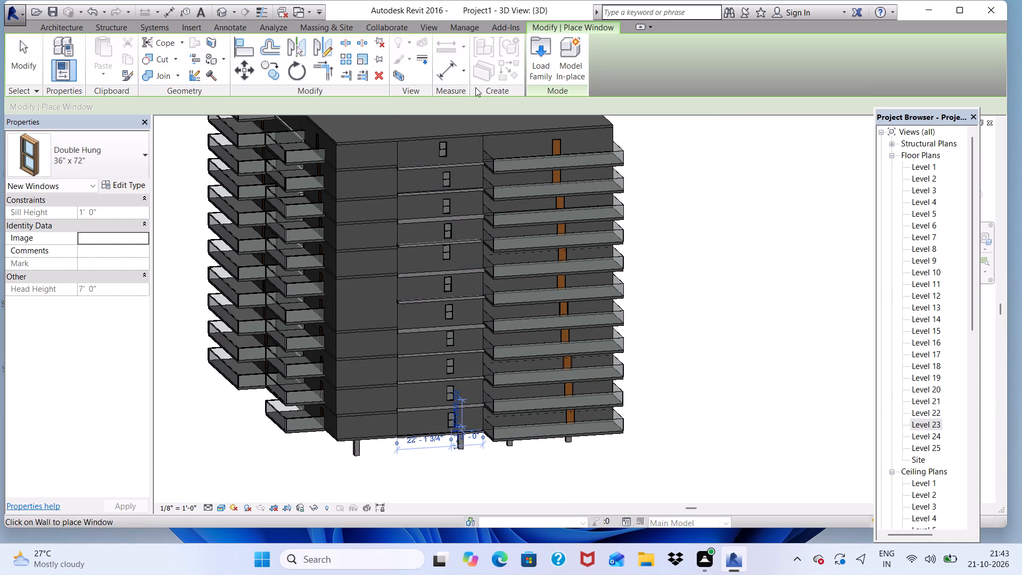
Load the Instance - Fixed window family from the US Imperial library's Windows folder.
left_click(534, 69)
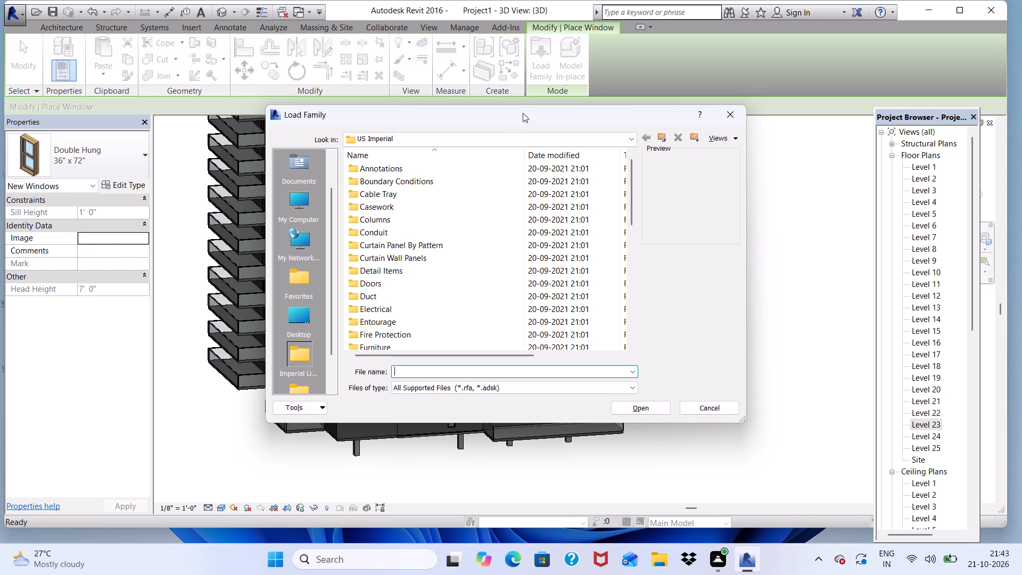
scroll(391, 300, "down", 1)
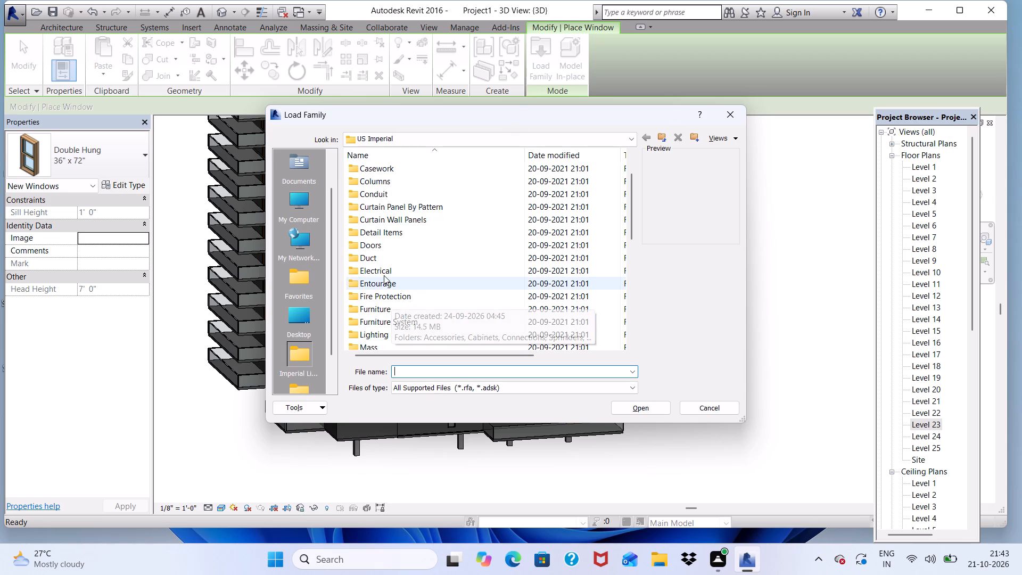
left_click(384, 275)
left_click(384, 275)
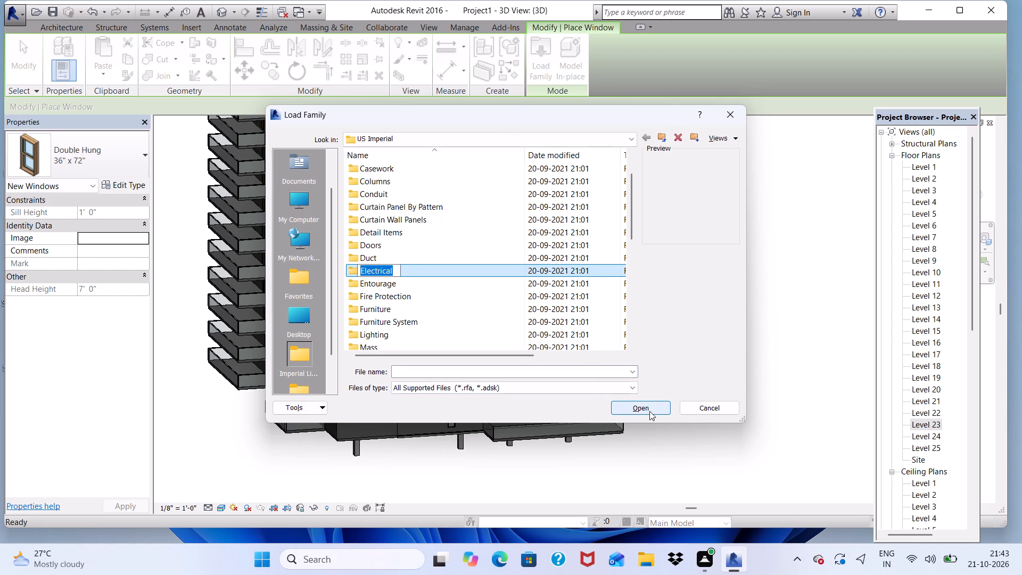
scroll(416, 268, "down", 6)
scroll(397, 308, "up", 4)
scroll(399, 262, "up", 3)
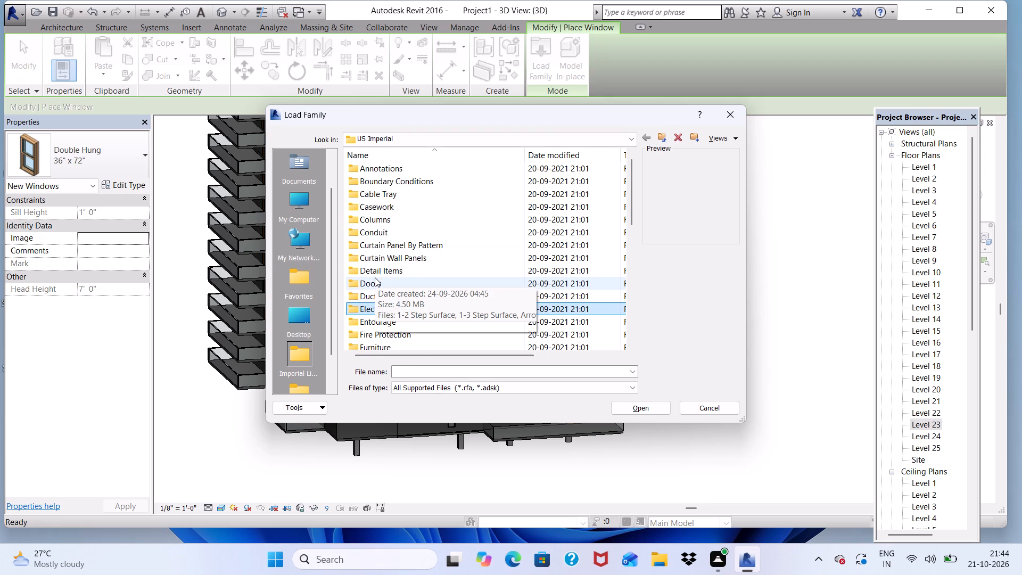
left_click(374, 283)
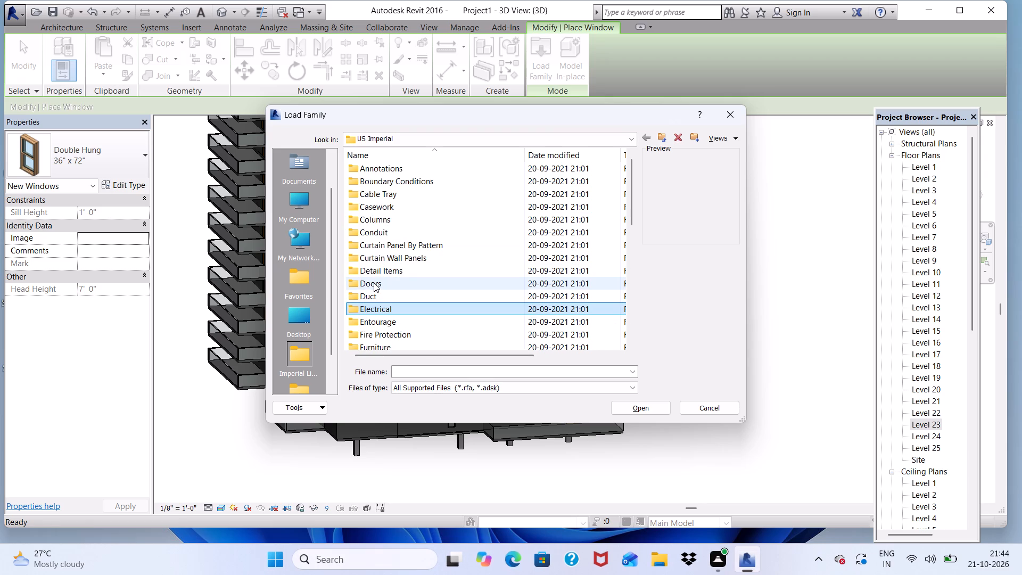
scroll(374, 283, "down", 9)
left_click(375, 334)
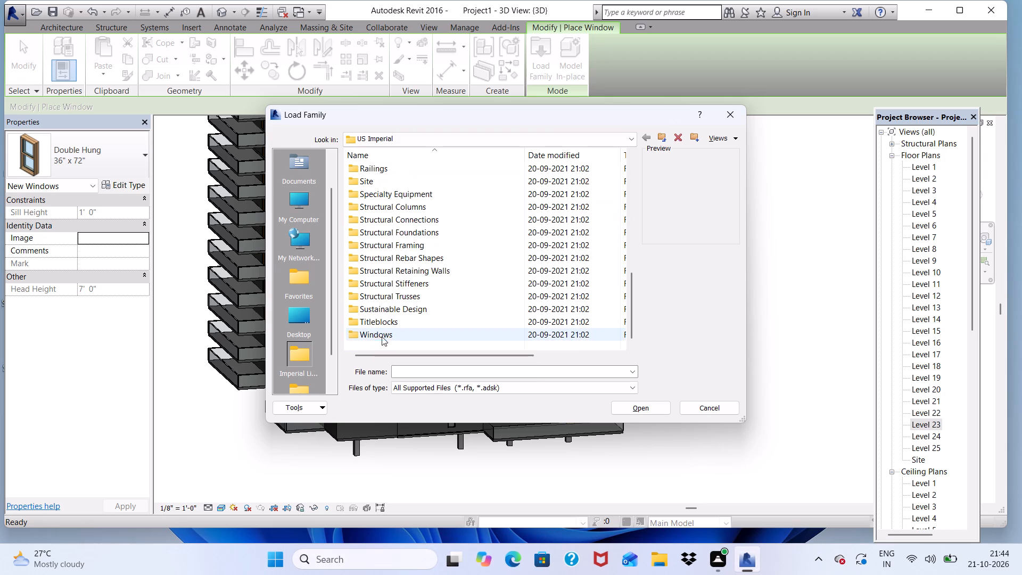
left_click(633, 413)
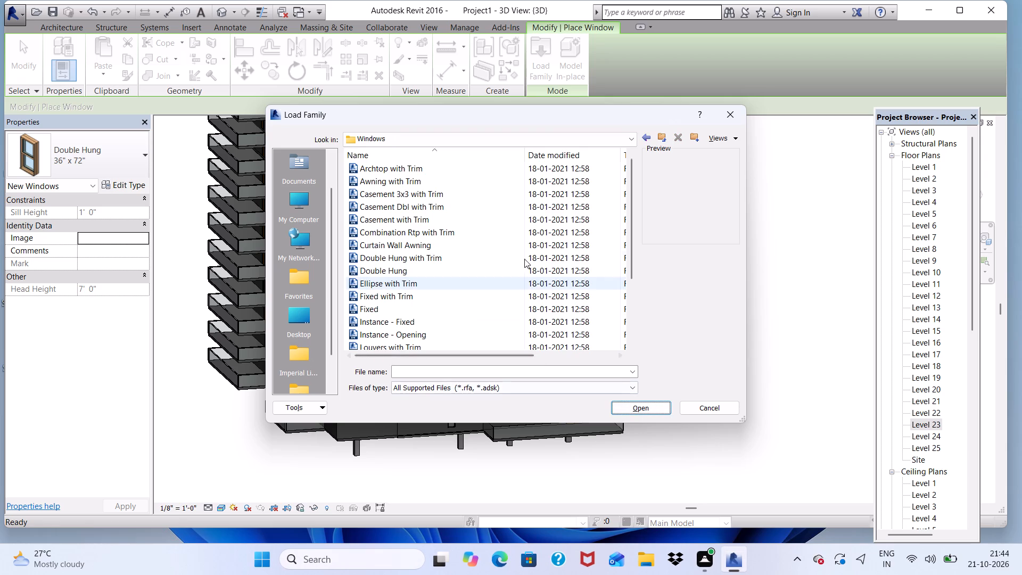
scroll(414, 291, "down", 1)
left_click(413, 291)
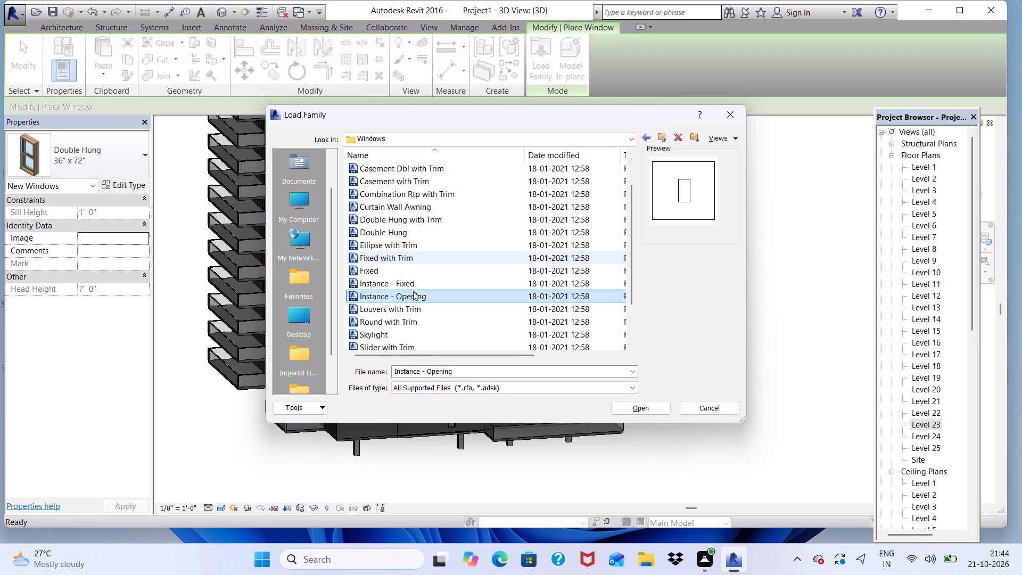
left_click(411, 285)
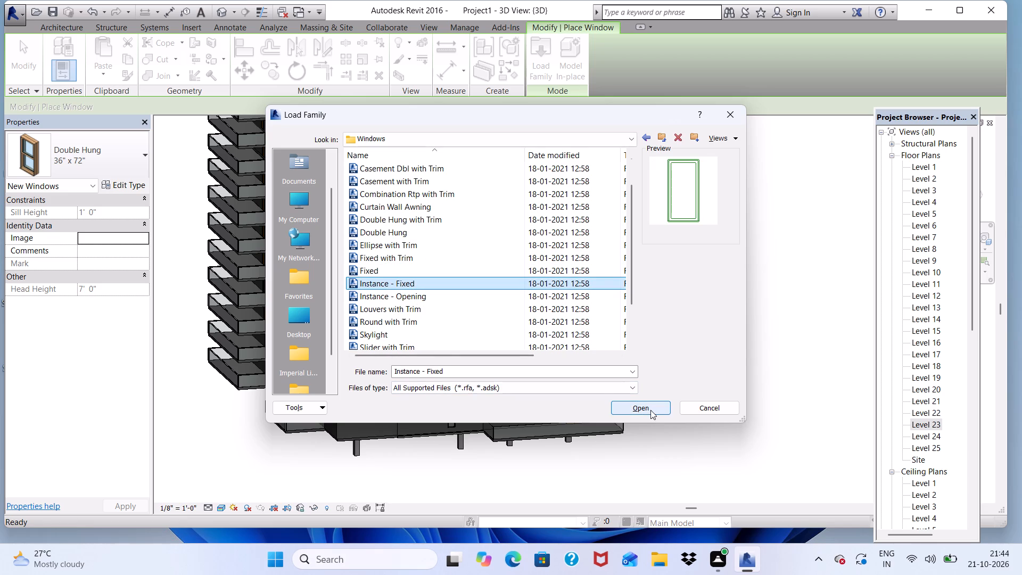
left_click(650, 410)
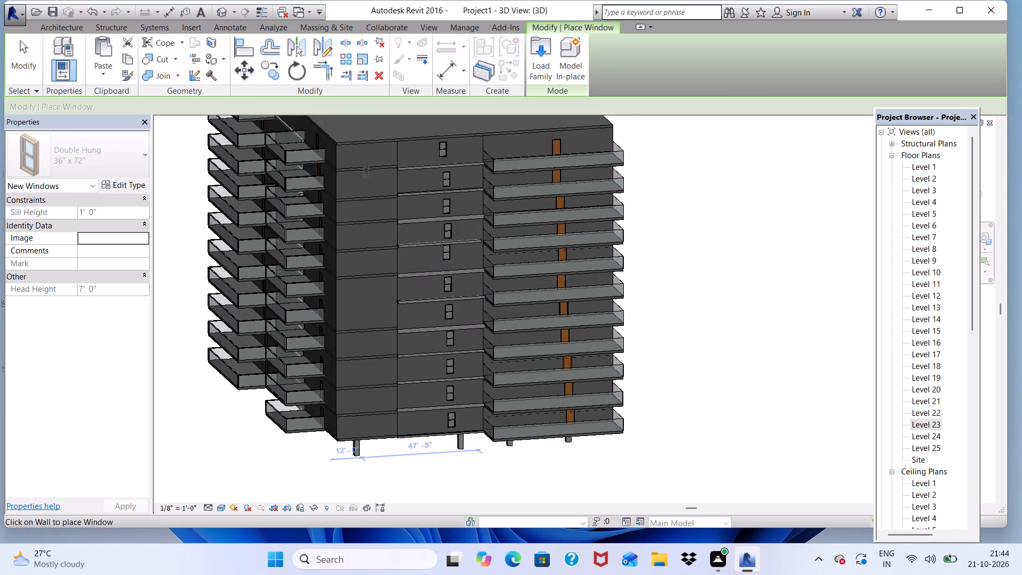
Place Instance - Fixed 24" x 48" windows on the top four levels of the plain corner bay beside the ledged bay.
scroll(356, 148, "up", 5)
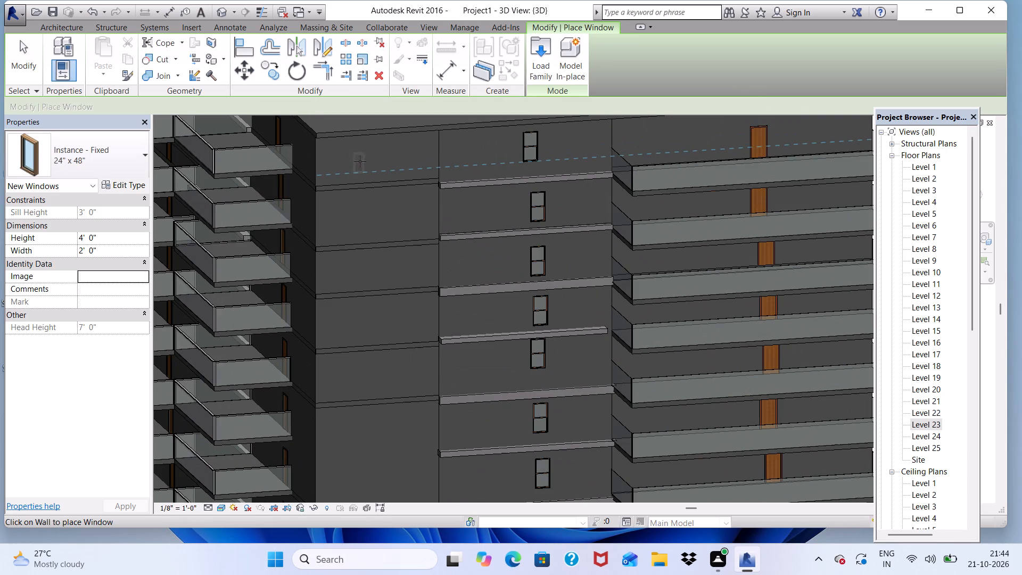
left_click(362, 161)
left_click(367, 218)
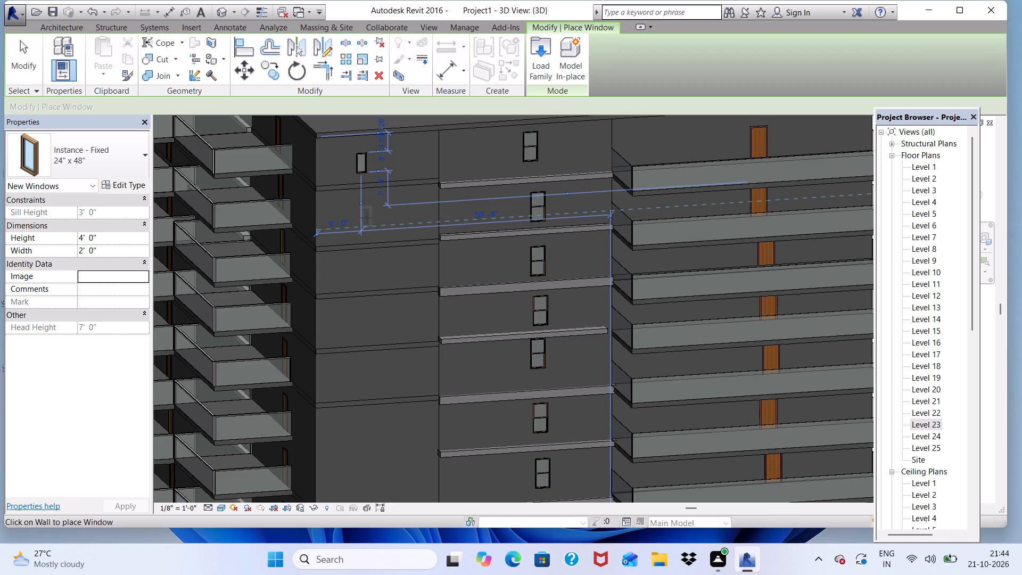
left_click(370, 271)
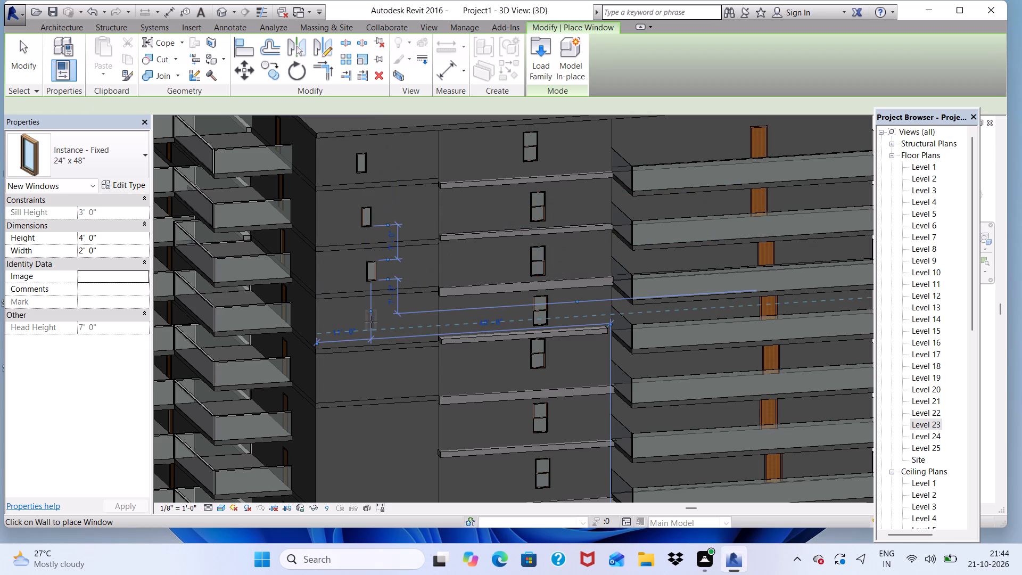
left_click(371, 322)
Place Instance - Fixed 24" x 48" windows on the fifth, sixth and seventh levels from the top of the corner bay.
left_click(372, 366)
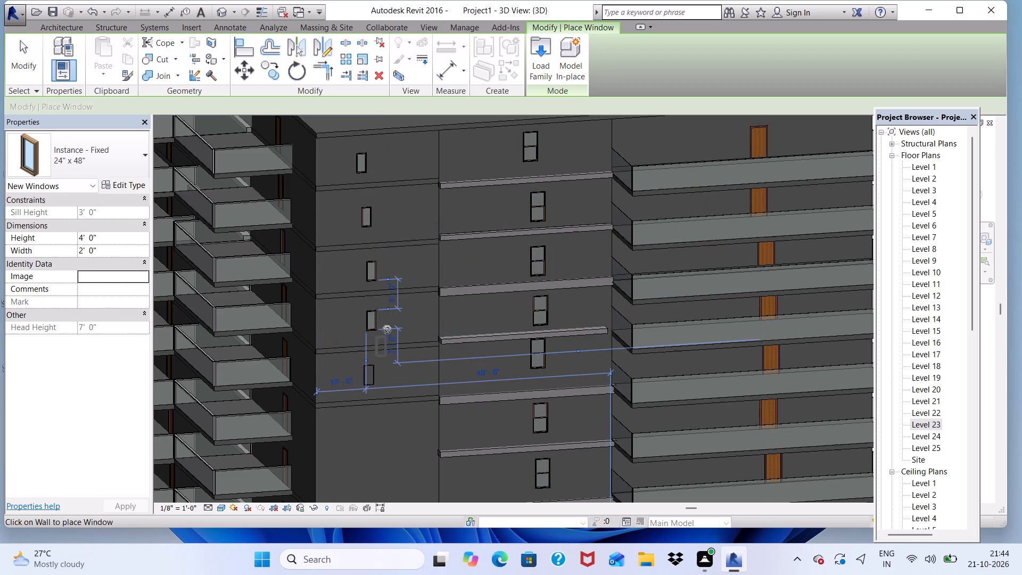
scroll(389, 396, "down", 3)
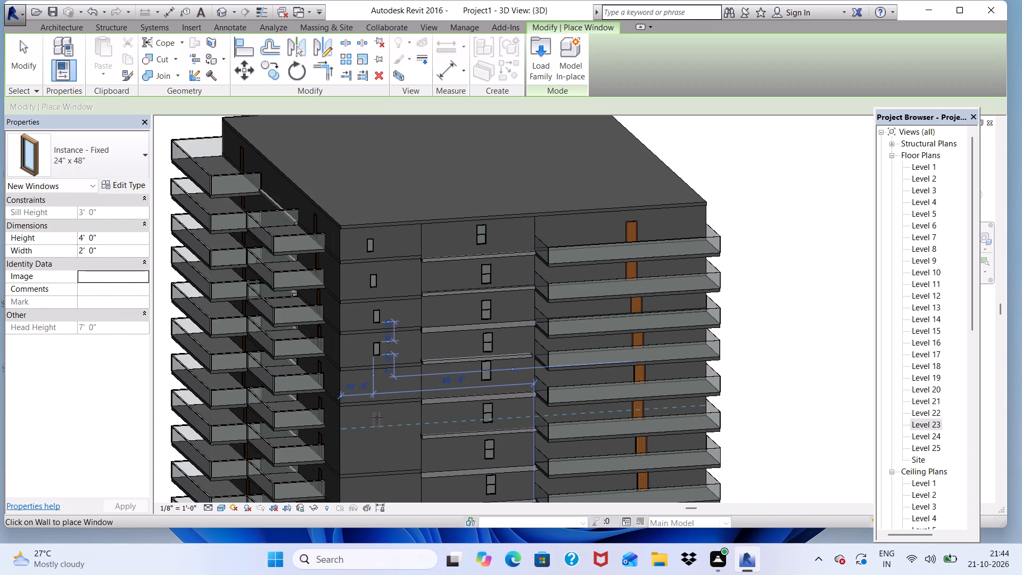
left_click(377, 417)
scroll(376, 452, "up", 4)
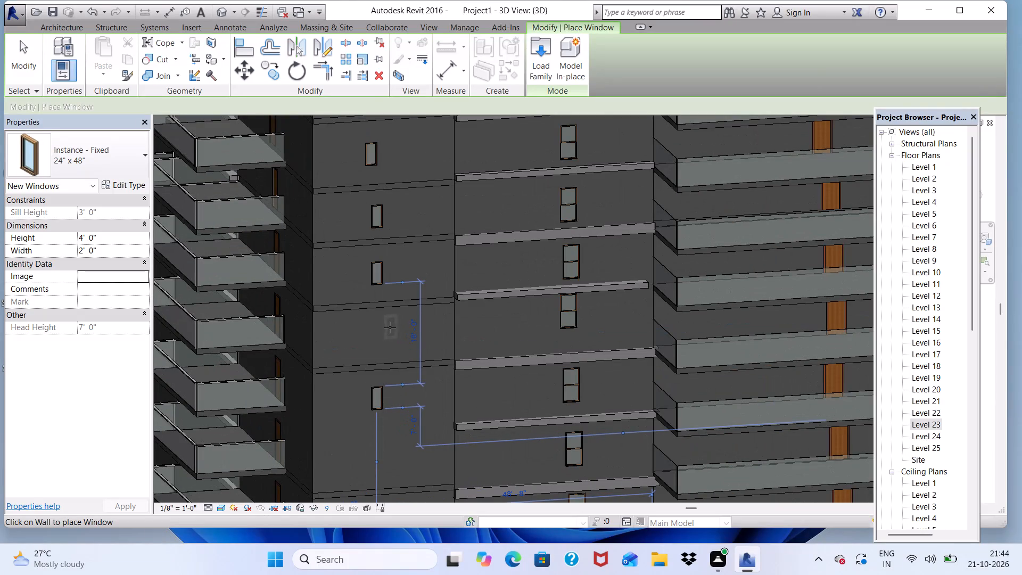
left_click(384, 334)
scroll(388, 297, "down", 4)
scroll(399, 435, "up", 4)
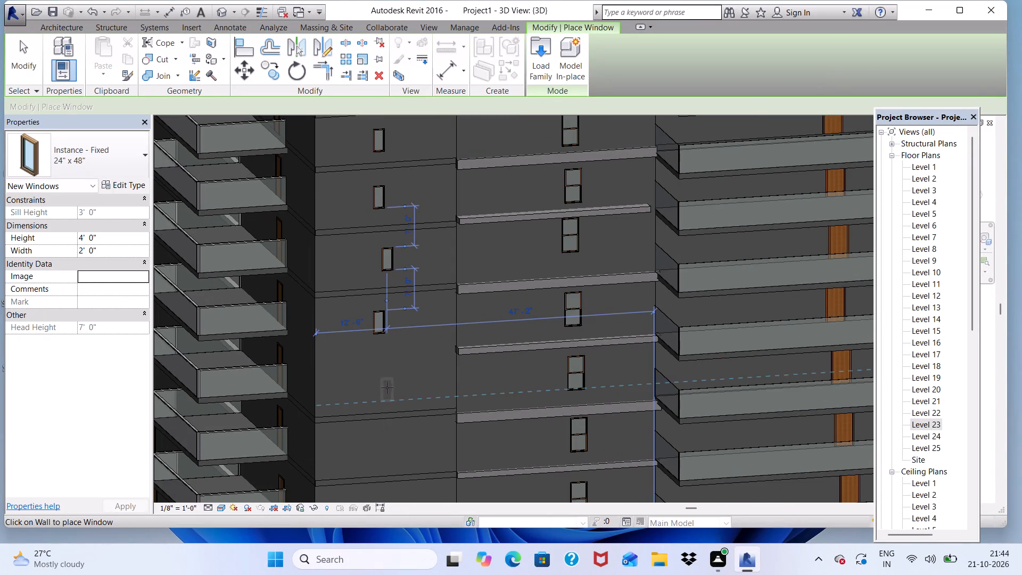
left_click(385, 384)
Place Instance - Fixed 24" x 48" windows on the eighth, ninth and tenth levels from the top of the corner bay.
scroll(397, 315, "down", 5)
scroll(411, 437, "up", 5)
scroll(390, 339, "up", 1)
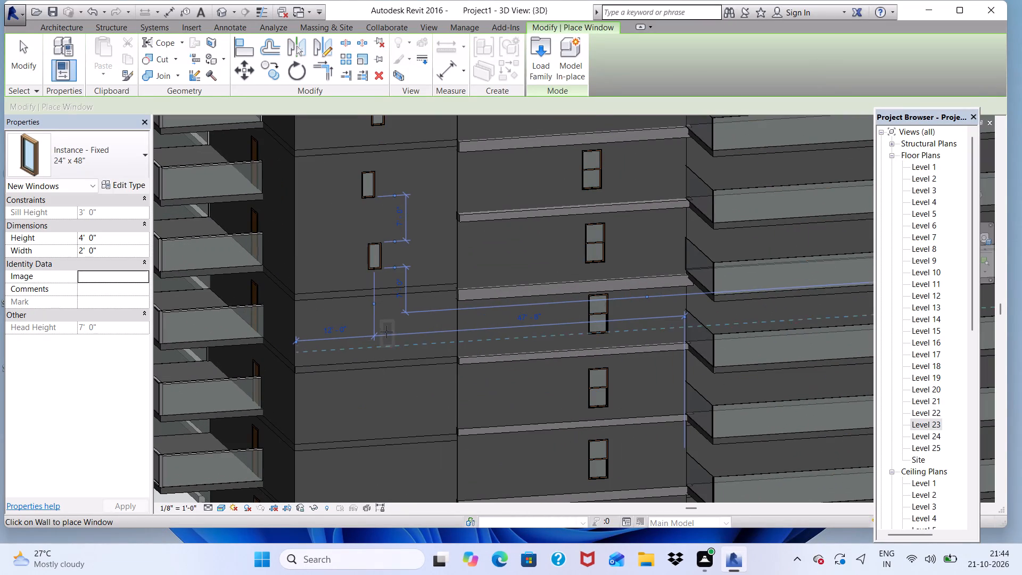
left_click(383, 327)
left_click(384, 403)
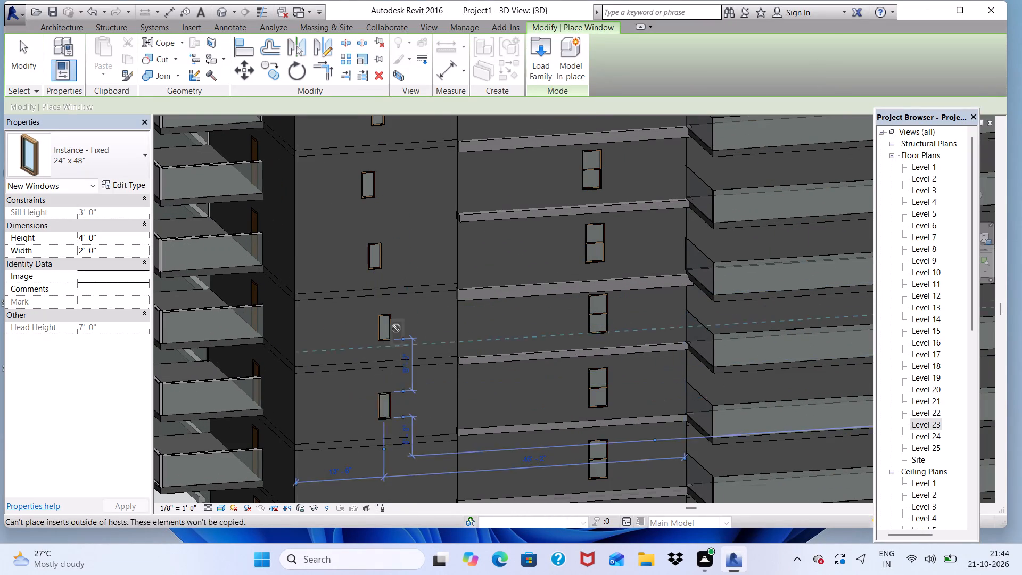
scroll(396, 328, "down", 4)
scroll(394, 430, "up", 4)
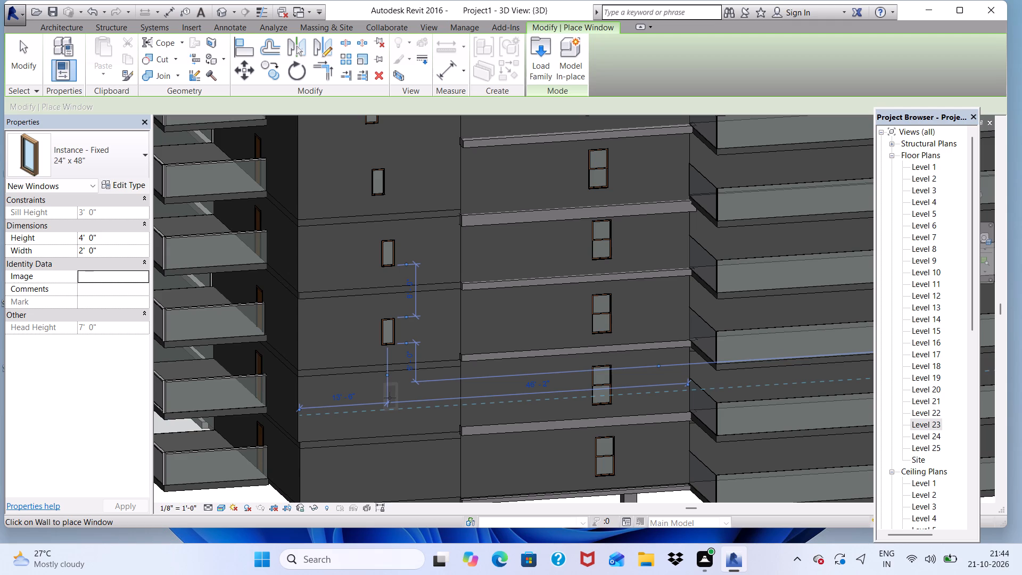
left_click(390, 398)
scroll(395, 352, "down", 4)
scroll(401, 466, "up", 3)
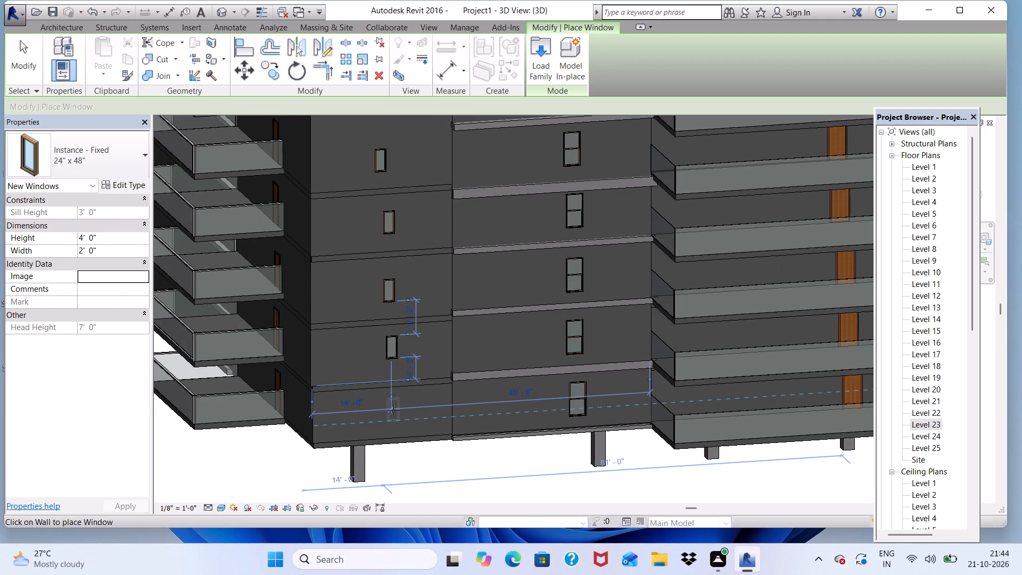
Place an Instance - Fixed 24" x 48" window on the lowest level of the plain corner bay, below the existing column.
left_click(393, 410)
Place Double Hung 24" x 72" windows on the top two levels of the balcony bay, between the ledged bay and the doors.
scroll(394, 430, "down", 10)
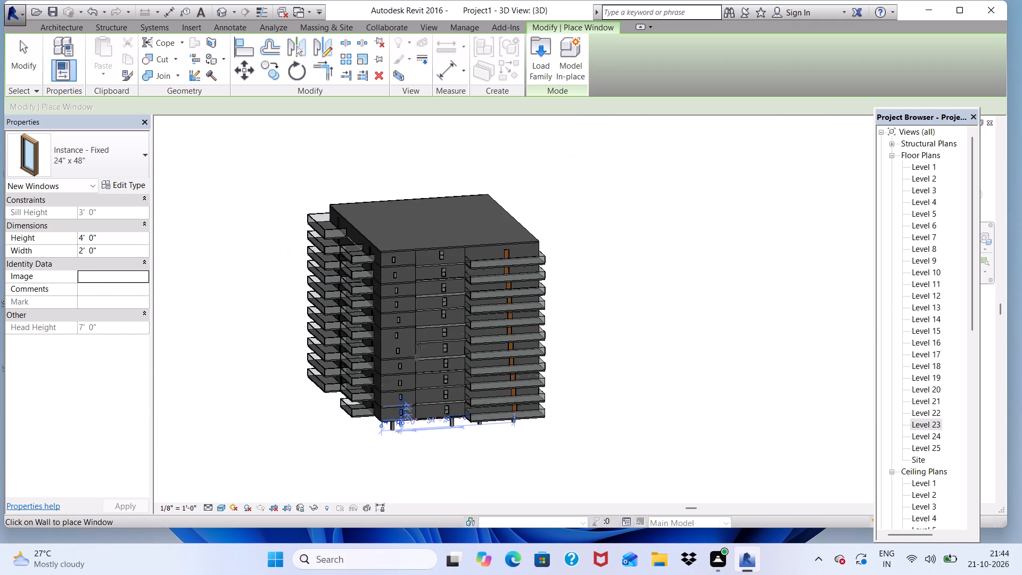
scroll(496, 256, "up", 5)
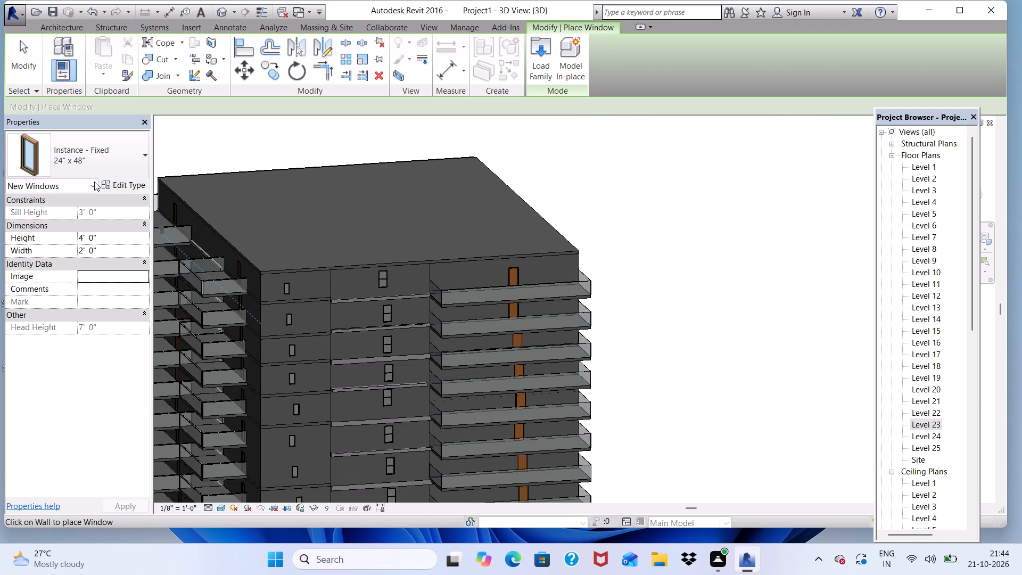
left_click(146, 157)
scroll(60, 377, "down", 8)
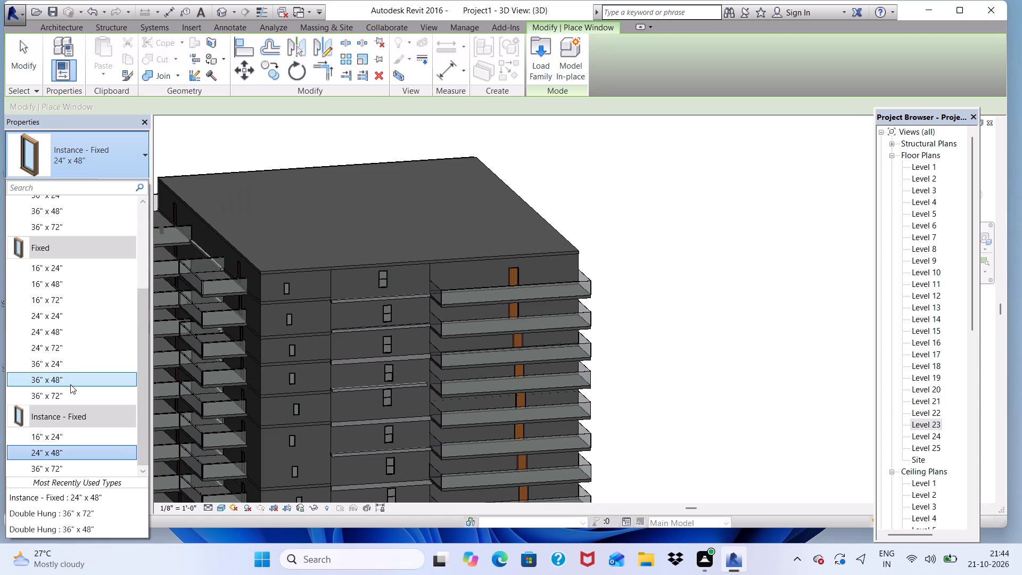
scroll(71, 384, "up", 5)
scroll(97, 238, "up", 3)
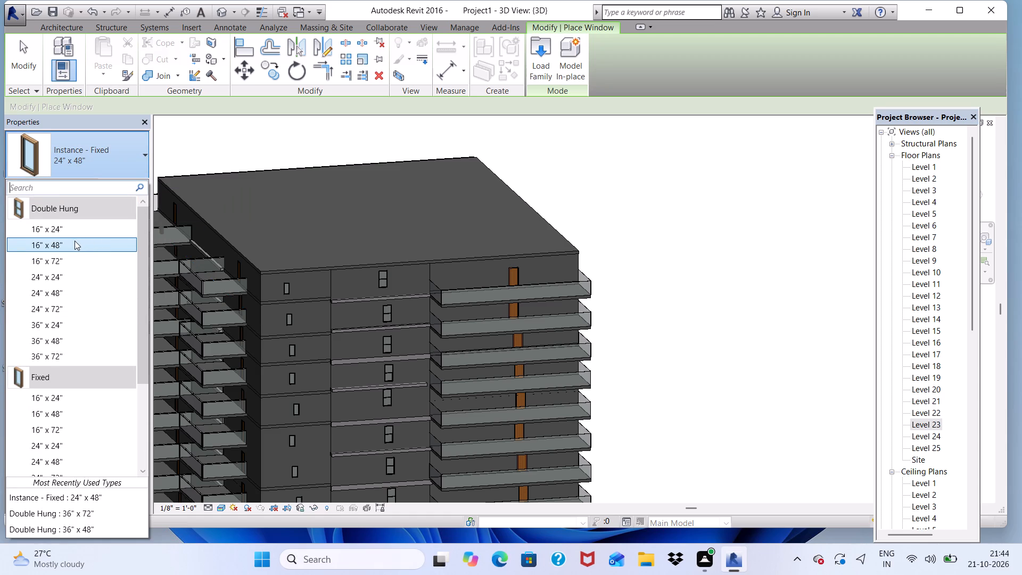
left_click(50, 308)
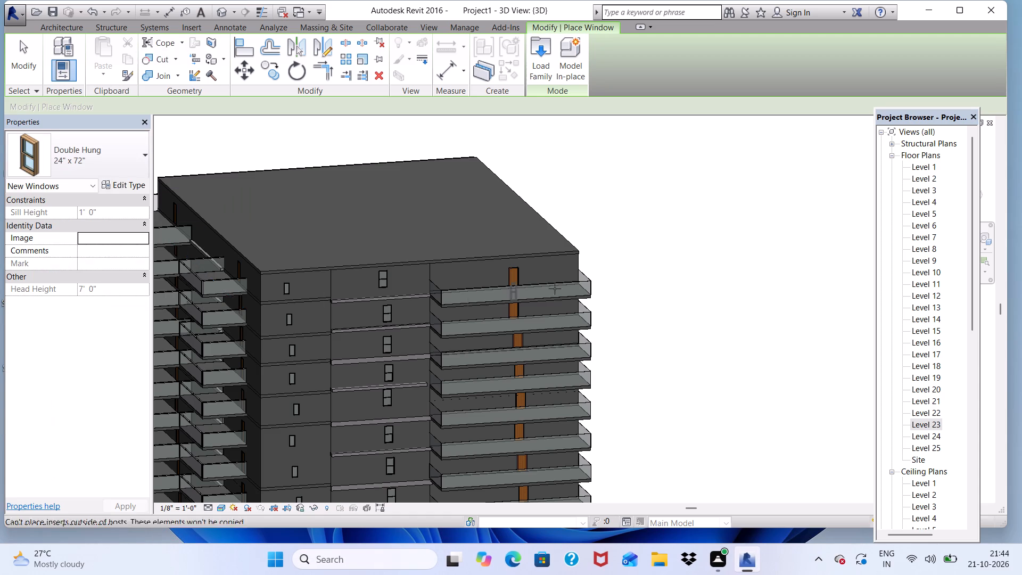
scroll(468, 294, "up", 6)
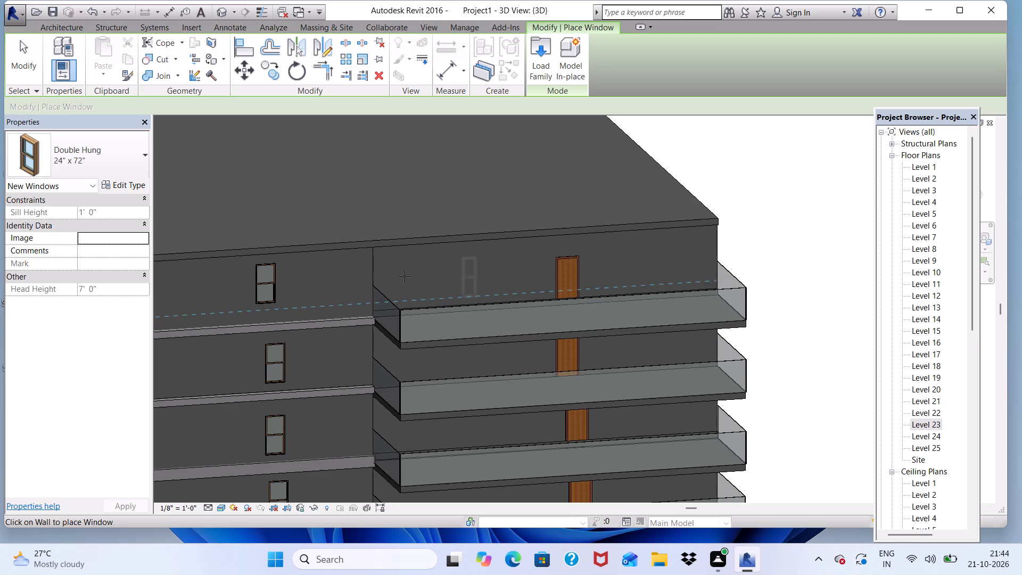
left_click(481, 275)
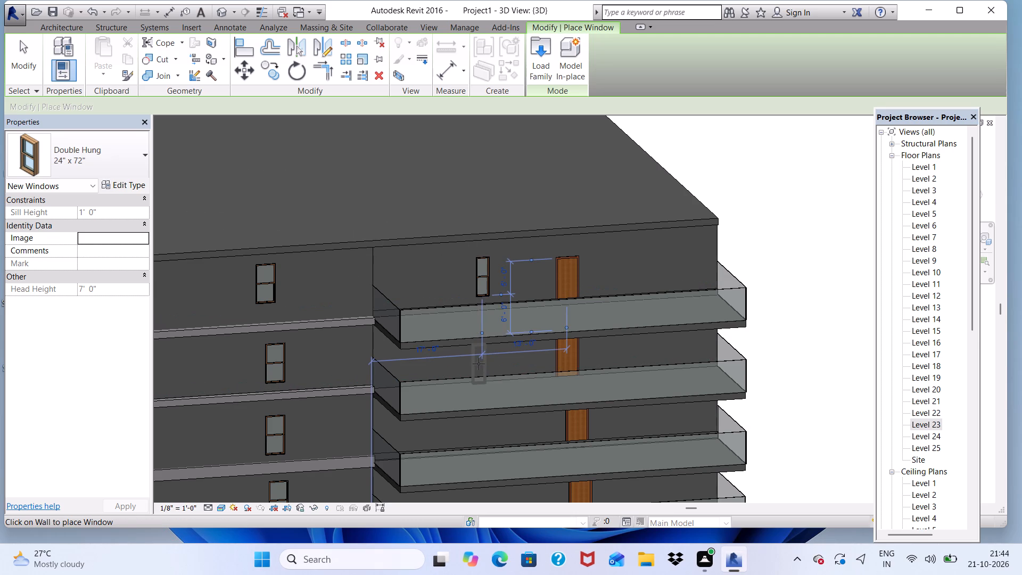
left_click(479, 364)
Place Double Hung 24" x 72" windows beside the balcony doors on the third and fourth levels from the top.
scroll(454, 301, "down", 4)
scroll(474, 374, "up", 8)
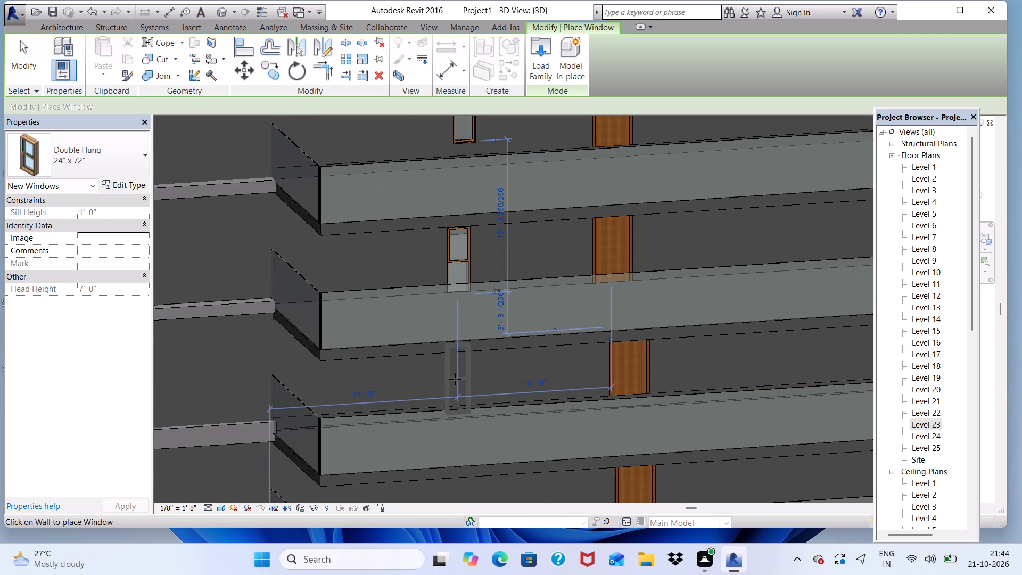
left_click(455, 379)
scroll(448, 316, "down", 5)
scroll(456, 392, "up", 4)
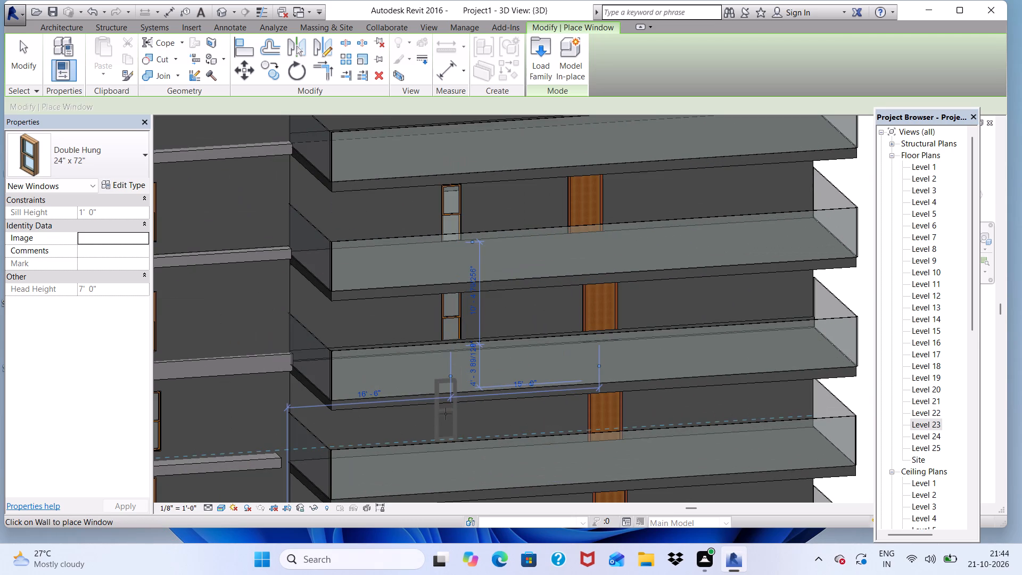
left_click(446, 414)
scroll(446, 325, "down", 5)
scroll(435, 404, "up", 5)
scroll(456, 402, "down", 4)
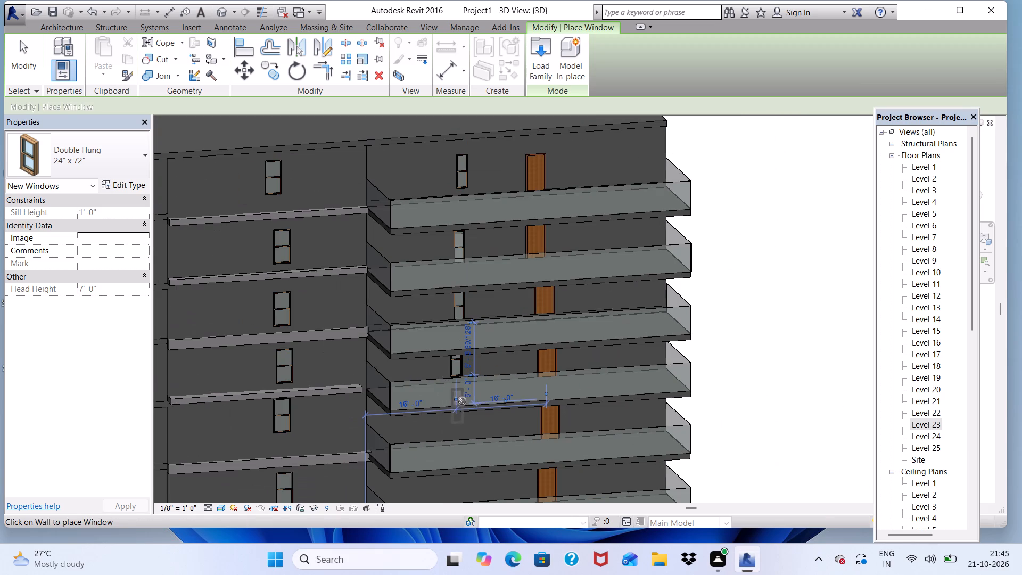
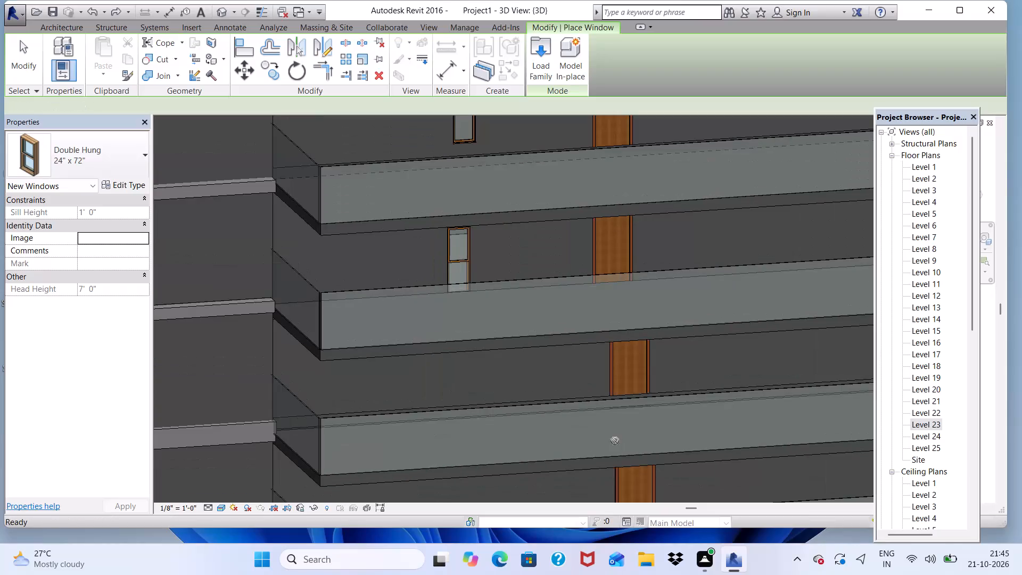
Undo the recent Double Hung window placements beside the balcony doors and leave window placement.
key("ctrl+z")
key("ctrl+z")
key("space")
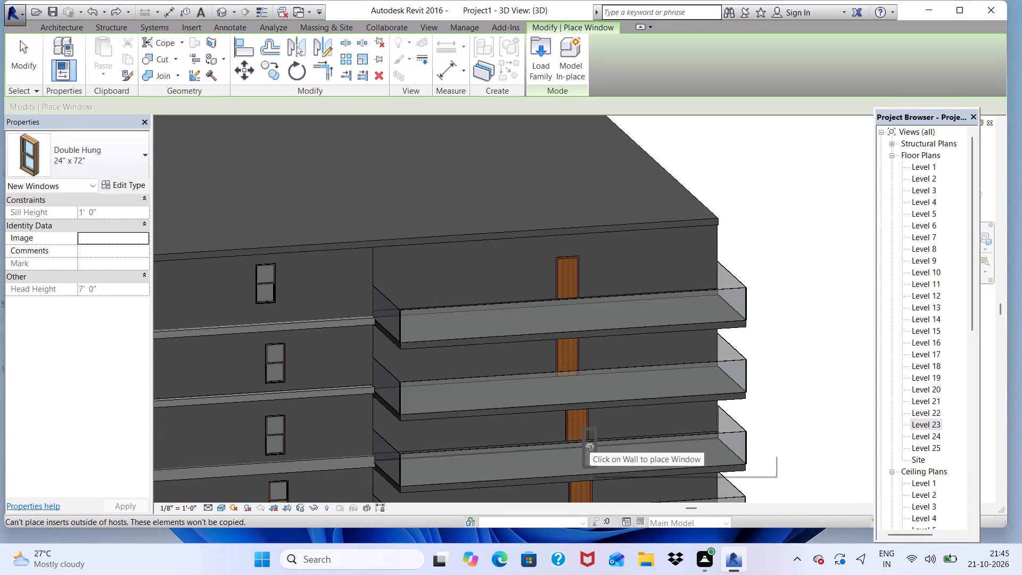
key("Escape")
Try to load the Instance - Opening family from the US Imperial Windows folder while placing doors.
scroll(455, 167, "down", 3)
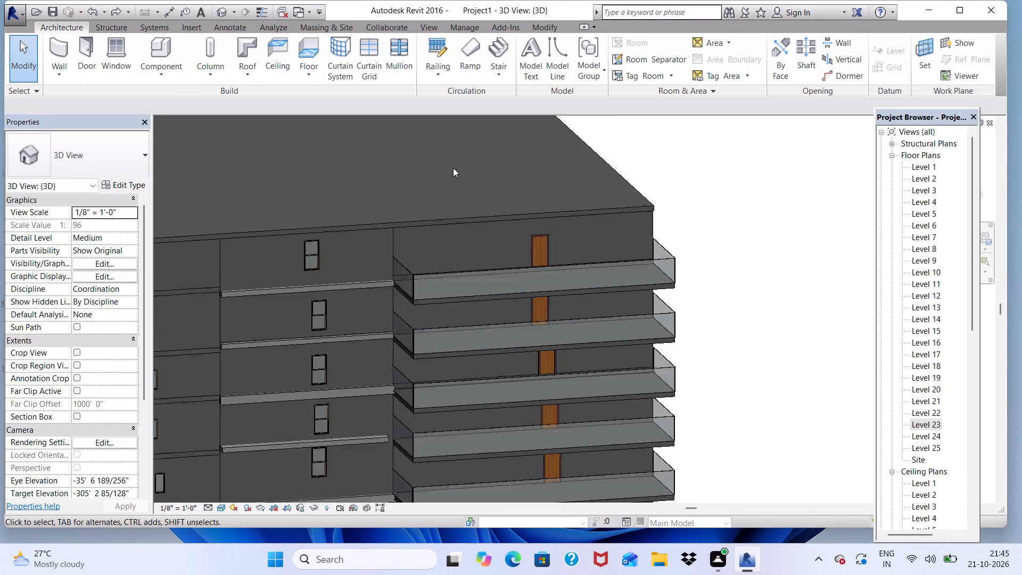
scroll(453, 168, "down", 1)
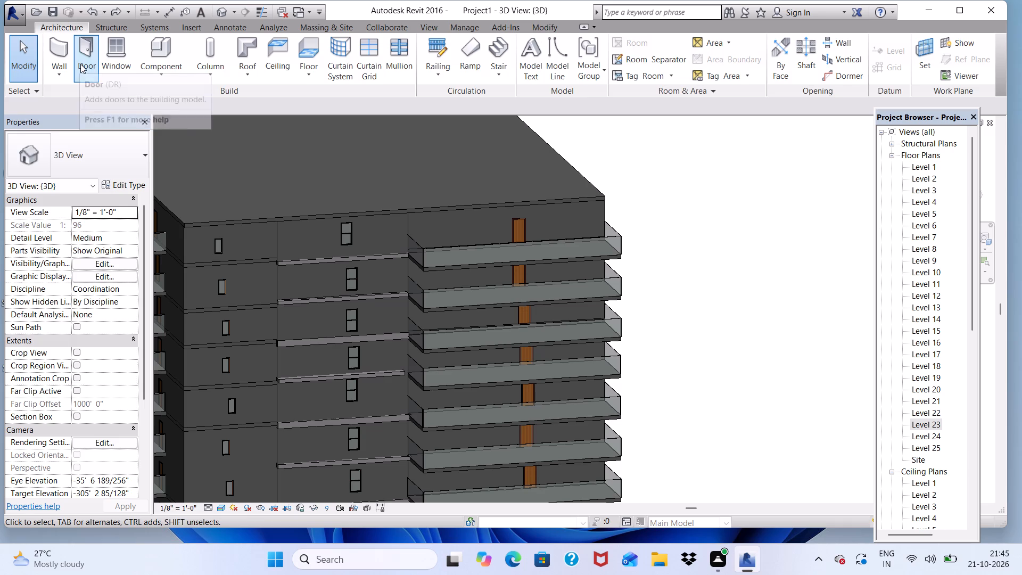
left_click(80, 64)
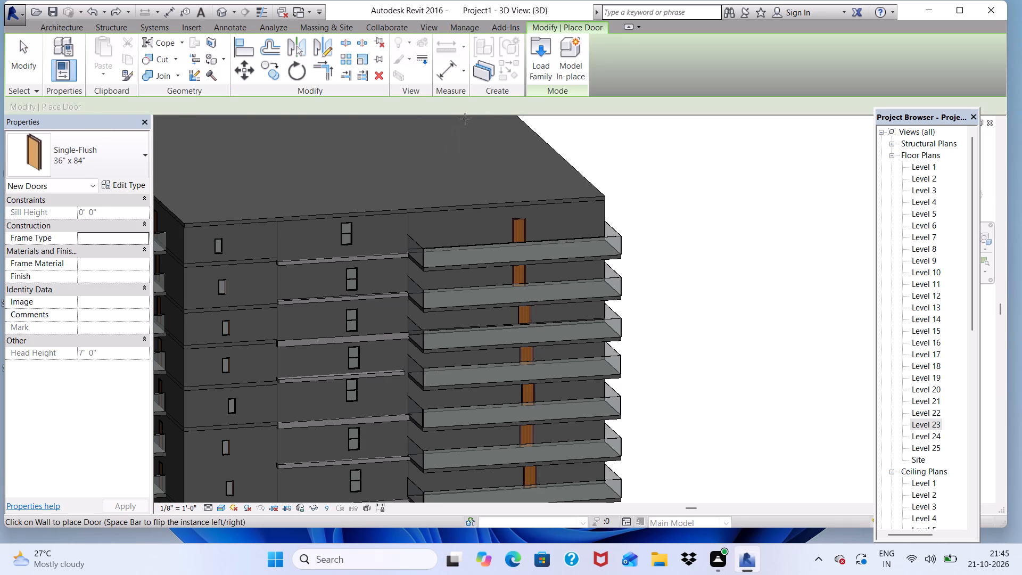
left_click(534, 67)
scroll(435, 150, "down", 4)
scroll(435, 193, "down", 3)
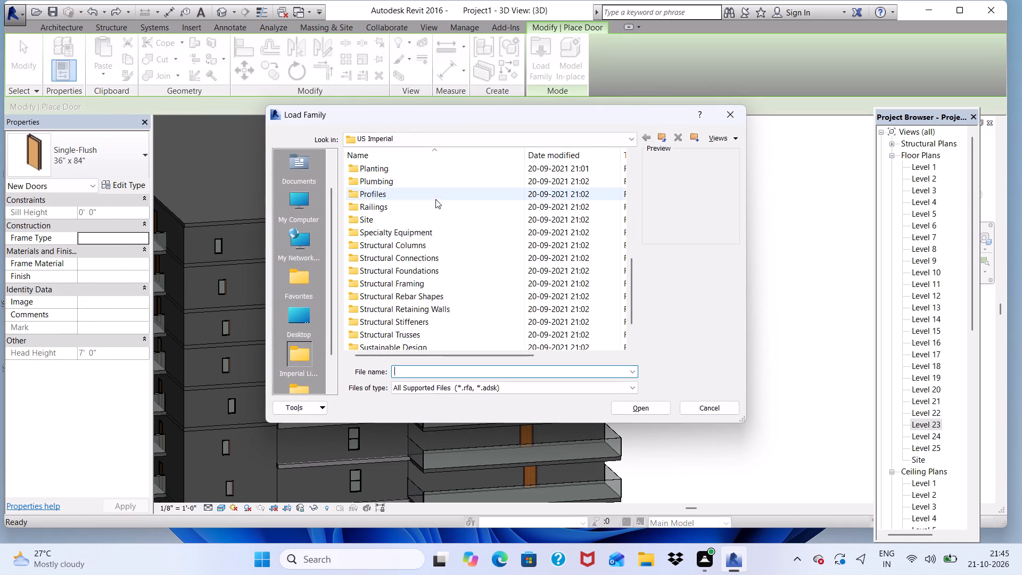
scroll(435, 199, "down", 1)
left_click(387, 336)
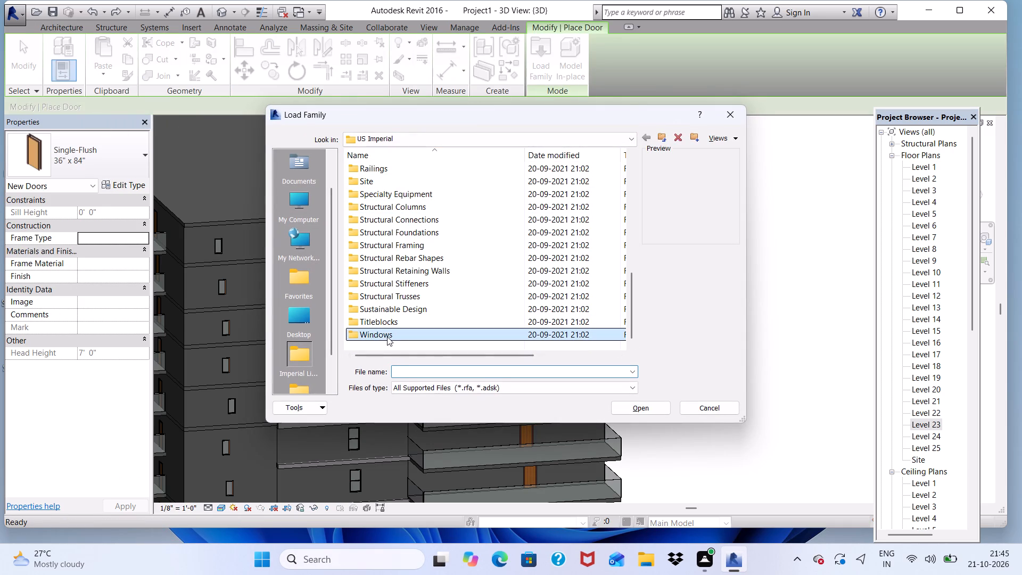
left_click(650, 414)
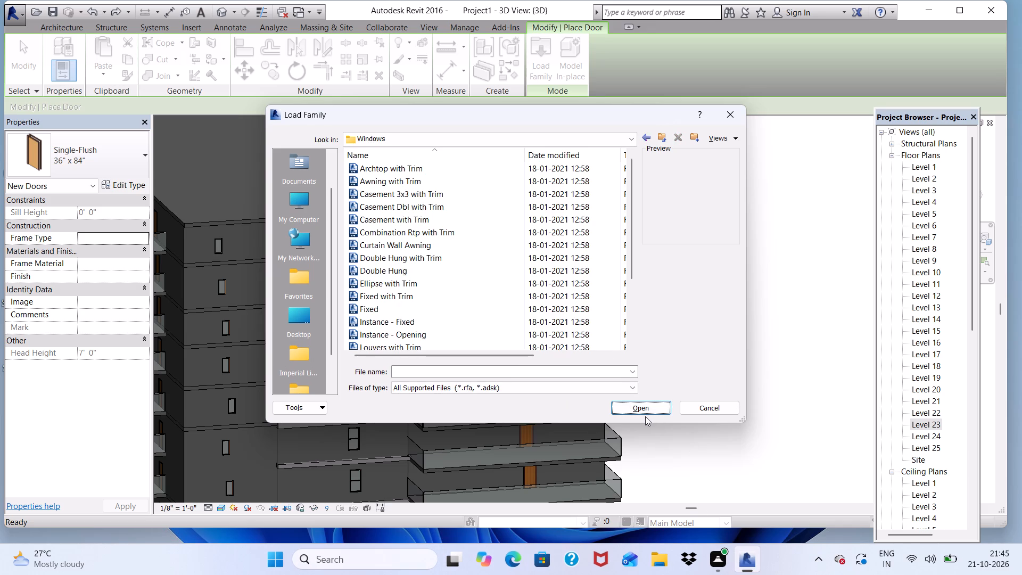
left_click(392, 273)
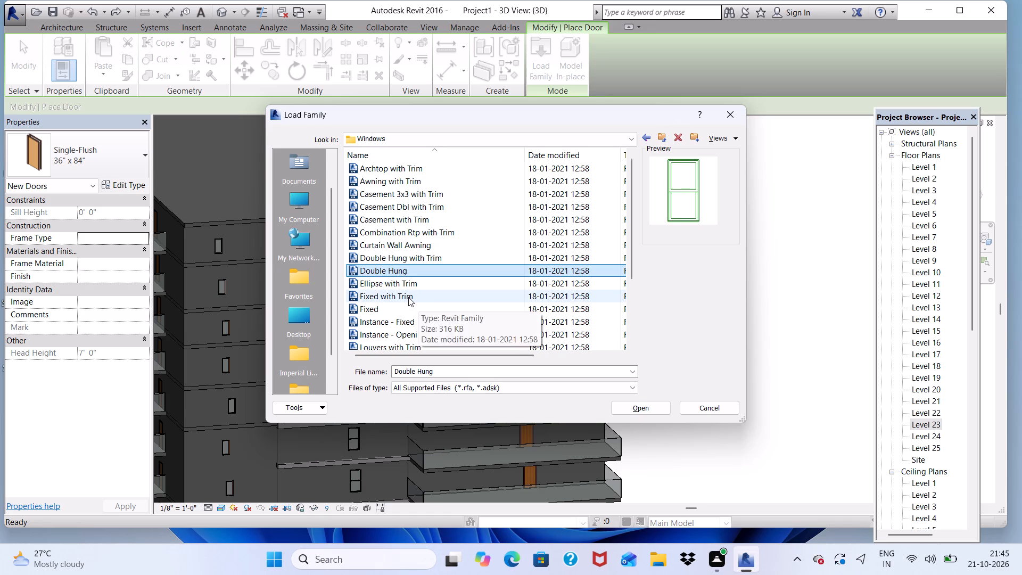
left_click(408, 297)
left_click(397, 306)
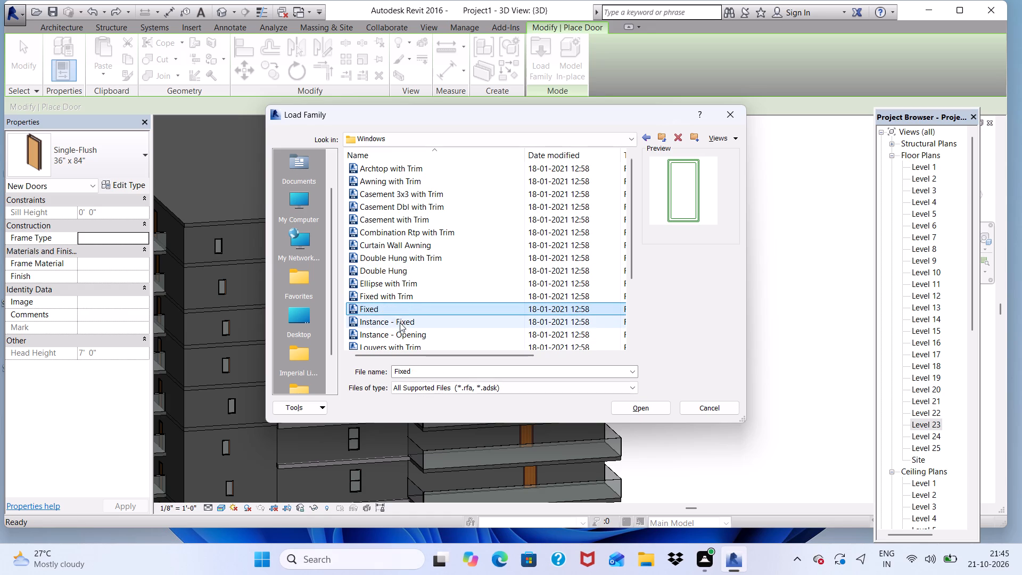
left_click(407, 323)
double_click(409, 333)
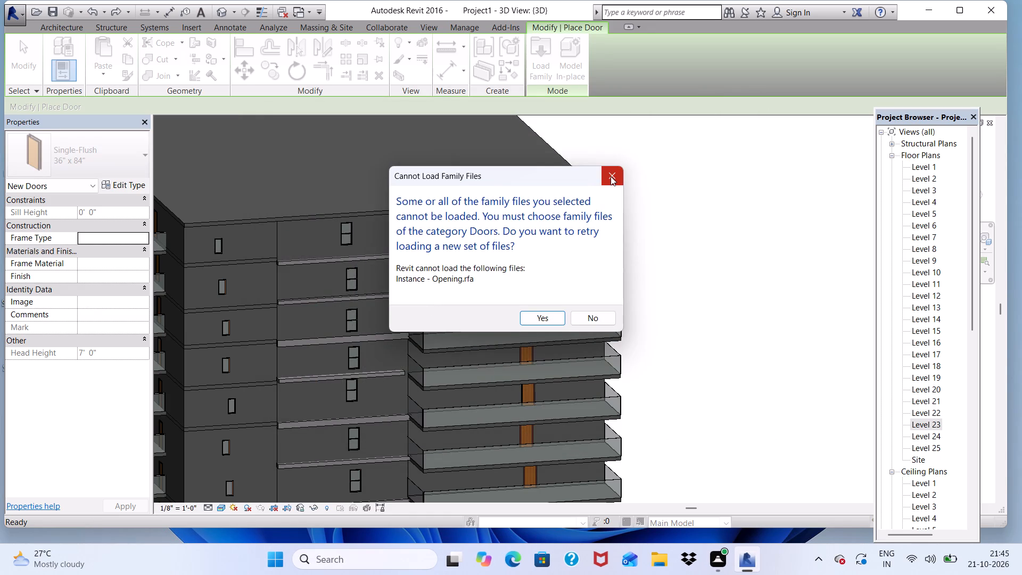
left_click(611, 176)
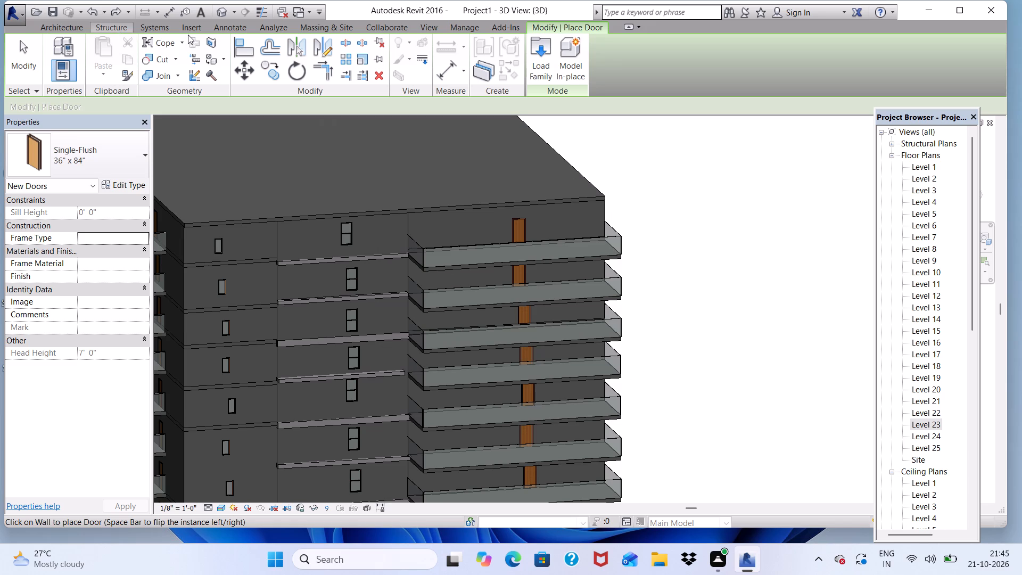
Load the Slider with Trim window family from the US Imperial Windows folder, previewing the other window families first.
left_click(69, 27)
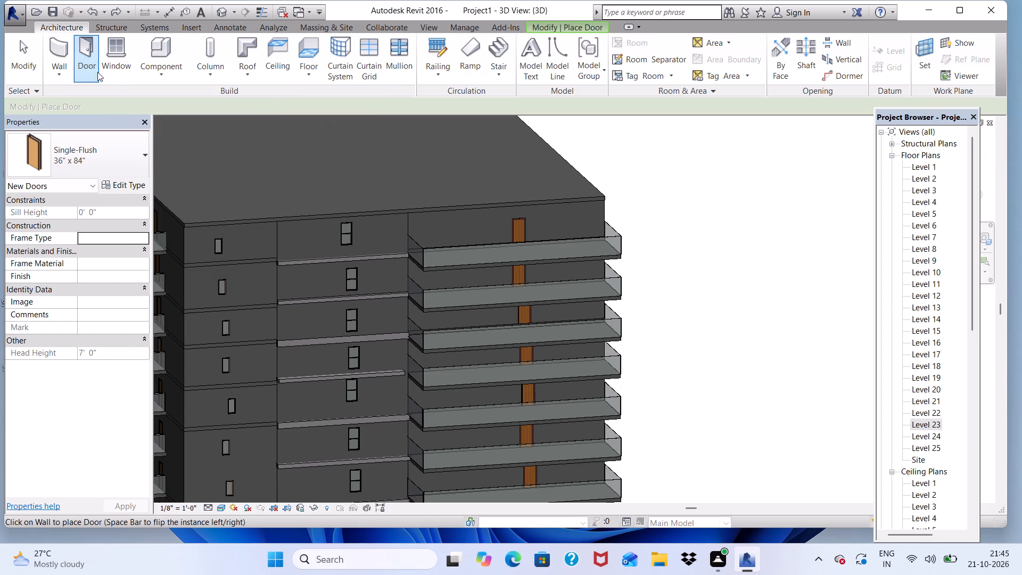
left_click(112, 65)
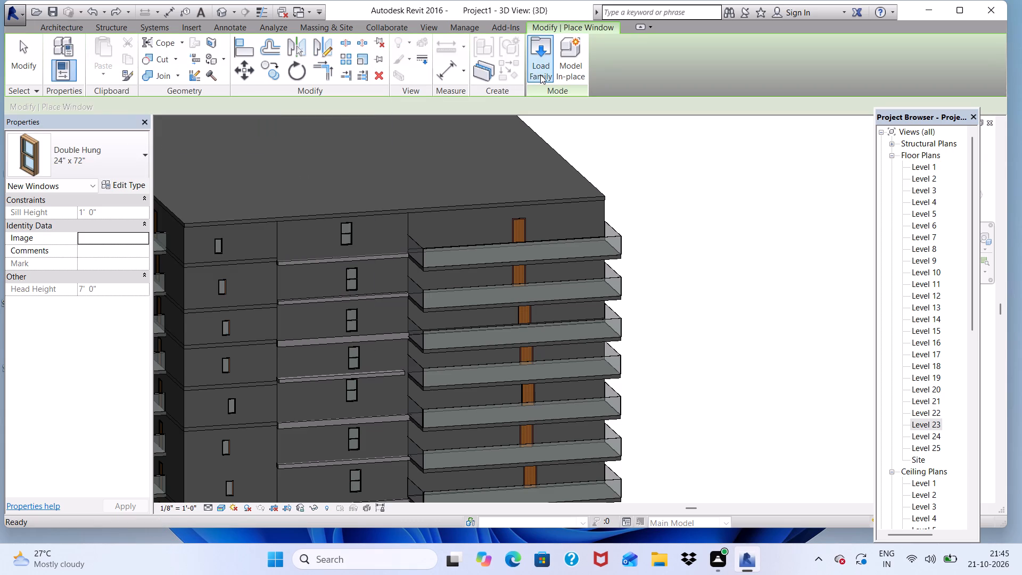
left_click(540, 74)
scroll(424, 195, "down", 5)
scroll(424, 213, "up", 2)
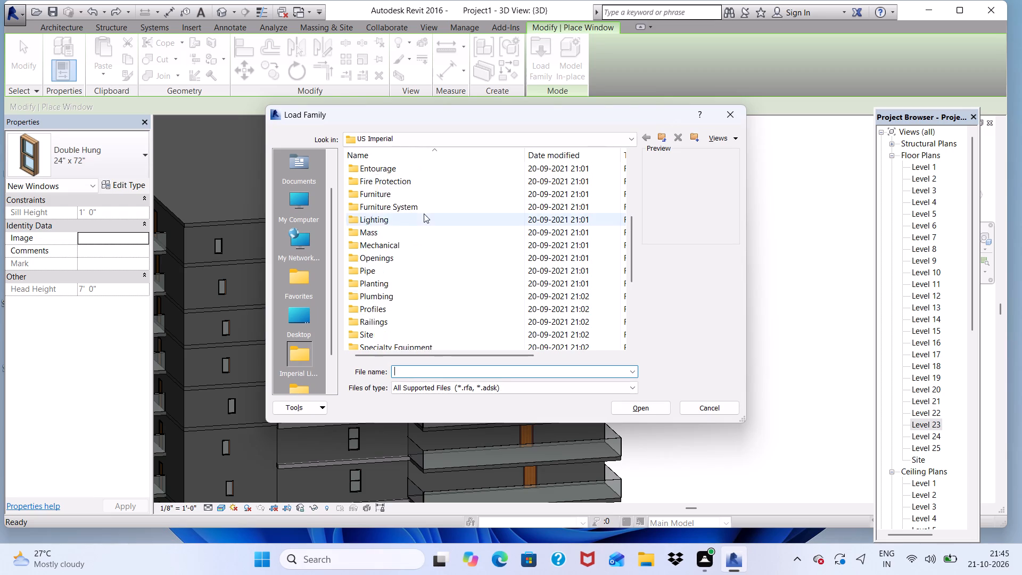
scroll(424, 213, "up", 3)
scroll(423, 214, "down", 12)
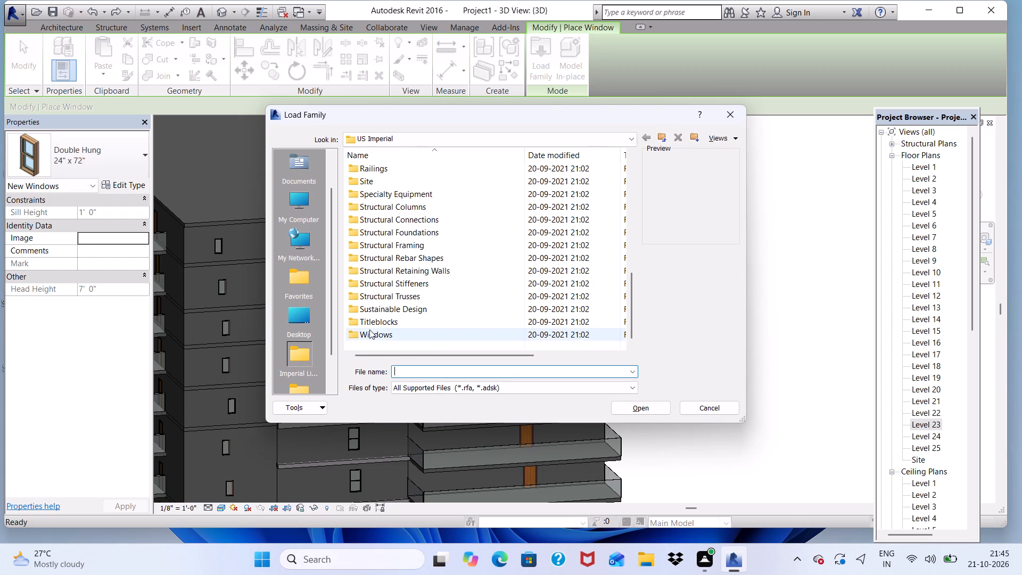
left_click(369, 330)
left_click(636, 404)
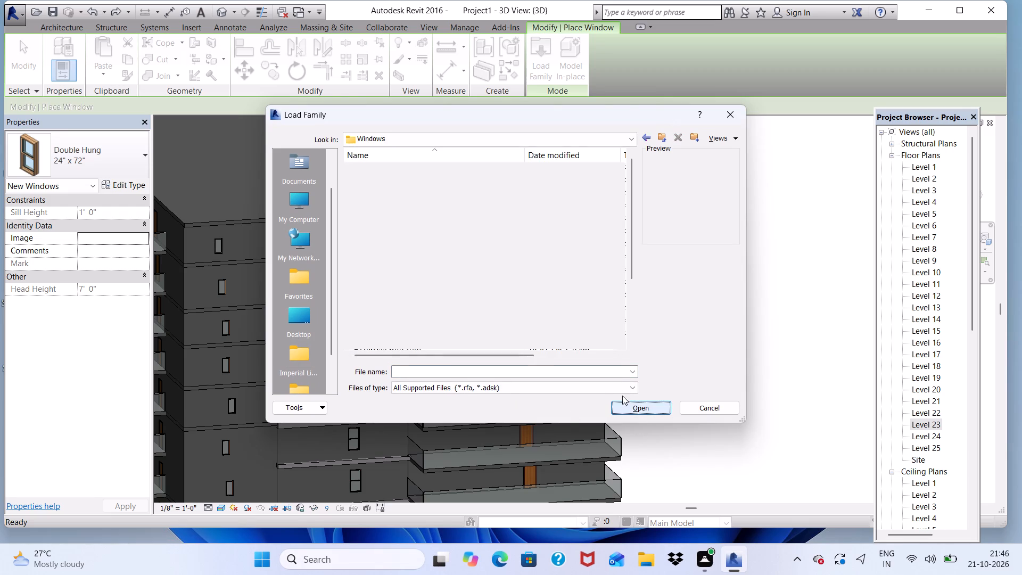
scroll(449, 260, "down", 1)
left_click(383, 254)
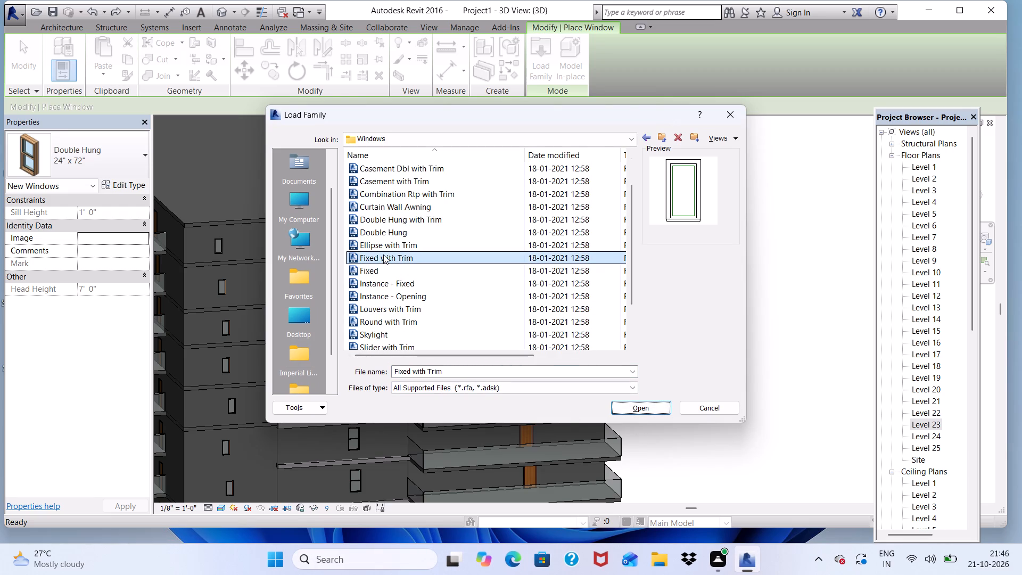
scroll(378, 295, "down", 5)
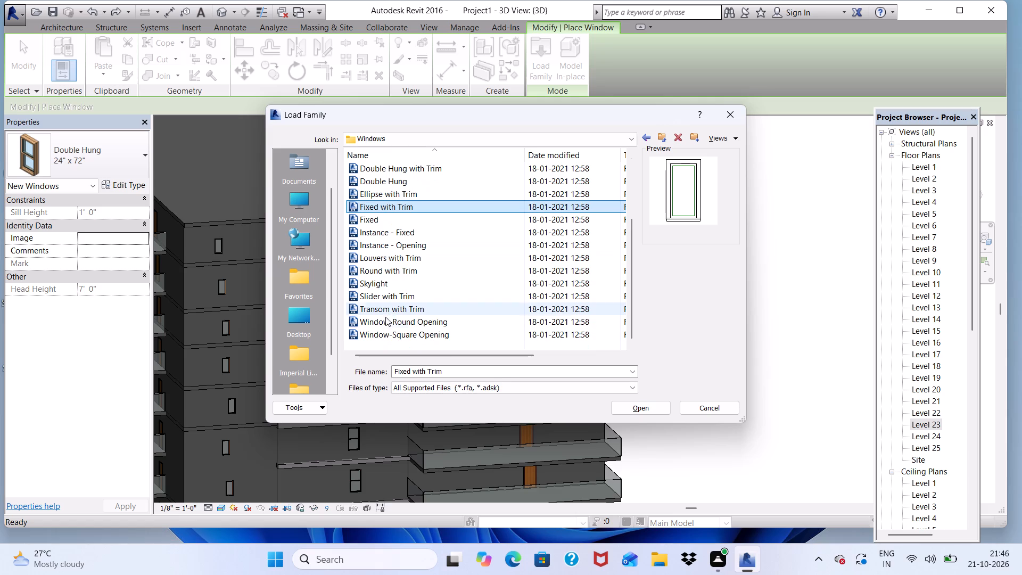
left_click(380, 331)
left_click(379, 324)
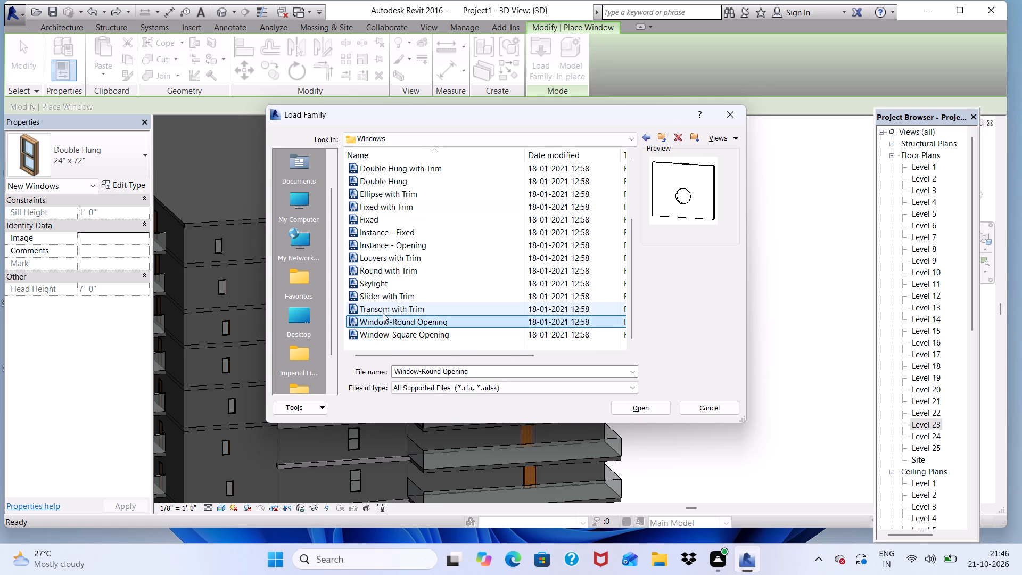
left_click(383, 311)
left_click(383, 295)
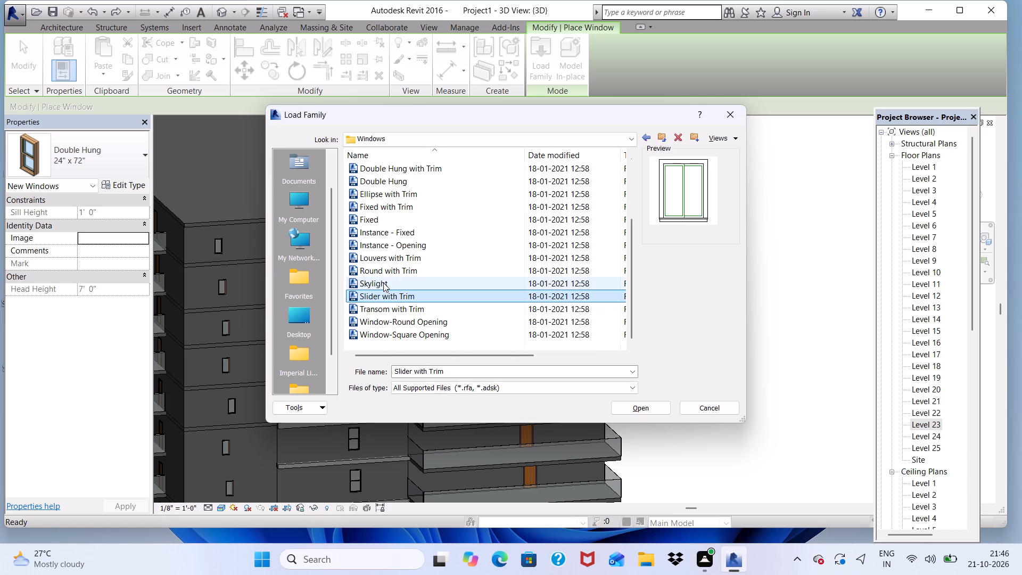
left_click(383, 283)
left_click(382, 292)
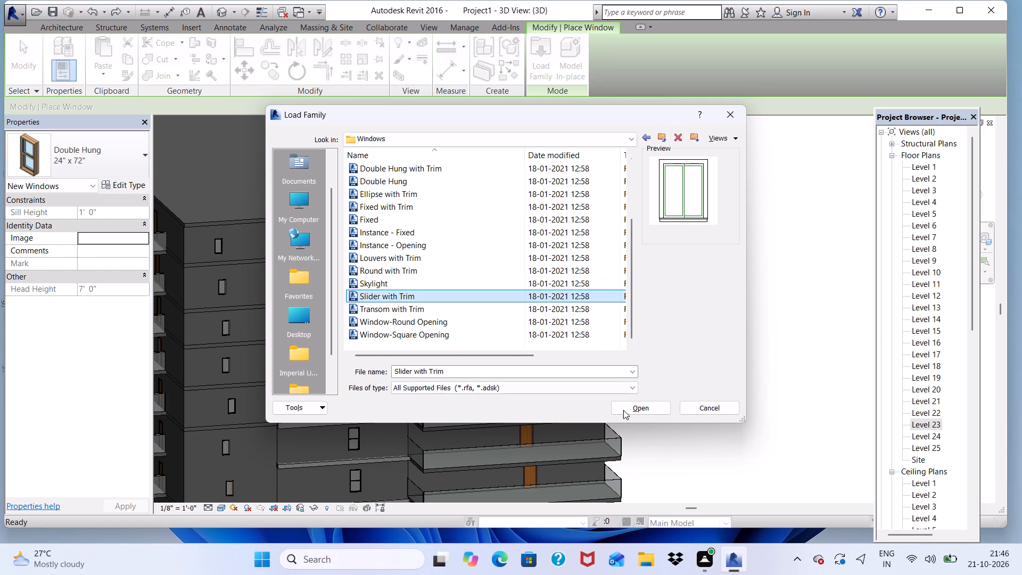
left_click(628, 406)
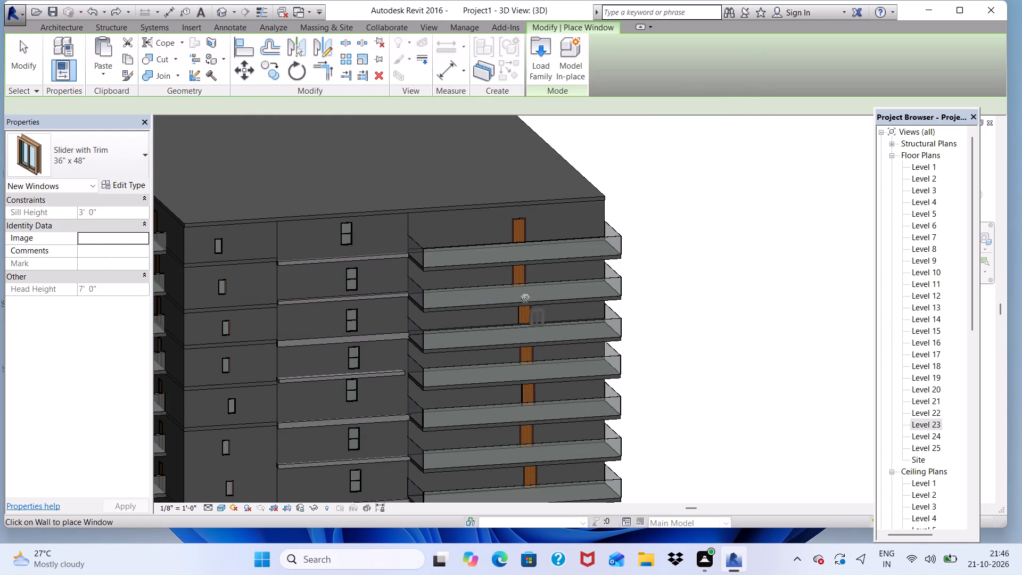
Place Slider with Trim 36" x 48" windows on the balcony bay's top three levels, about 14' to 16'-6" from its edge beside the ledged bay.
scroll(443, 214, "up", 9)
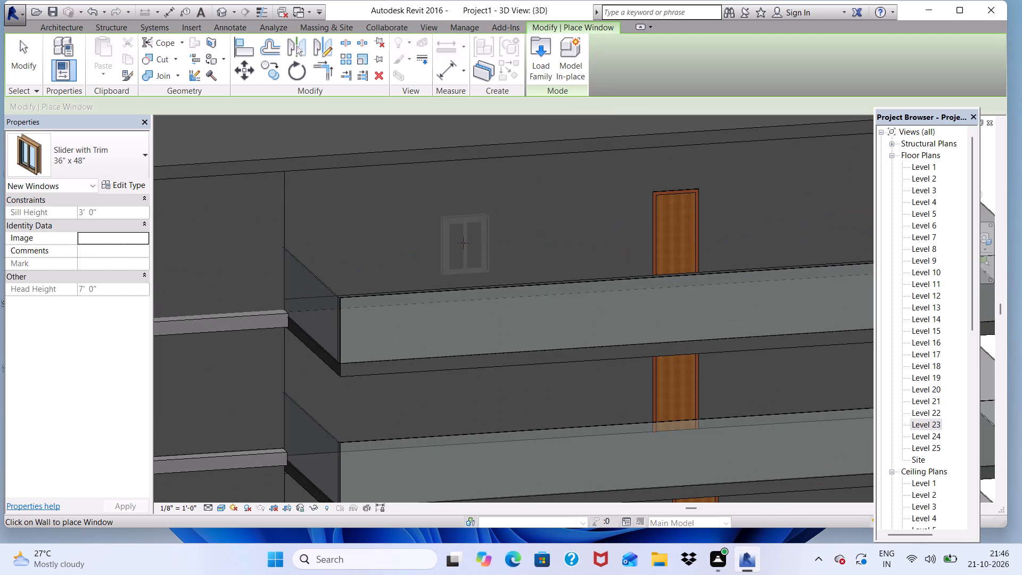
left_click(463, 243)
scroll(469, 331, "down", 7)
scroll(485, 389, "up", 5)
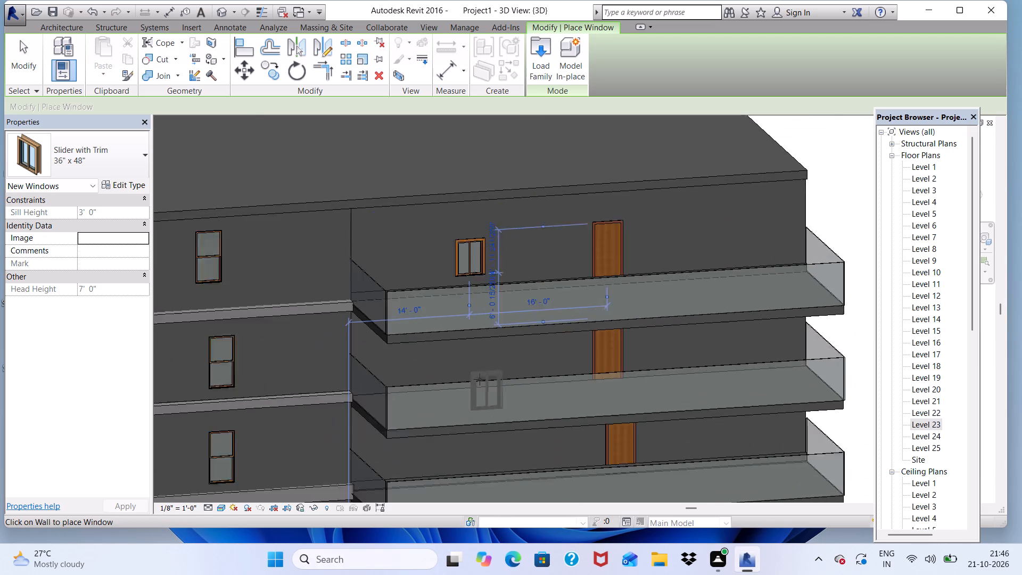
scroll(482, 367, "up", 7)
left_click(480, 340)
scroll(451, 319, "down", 4)
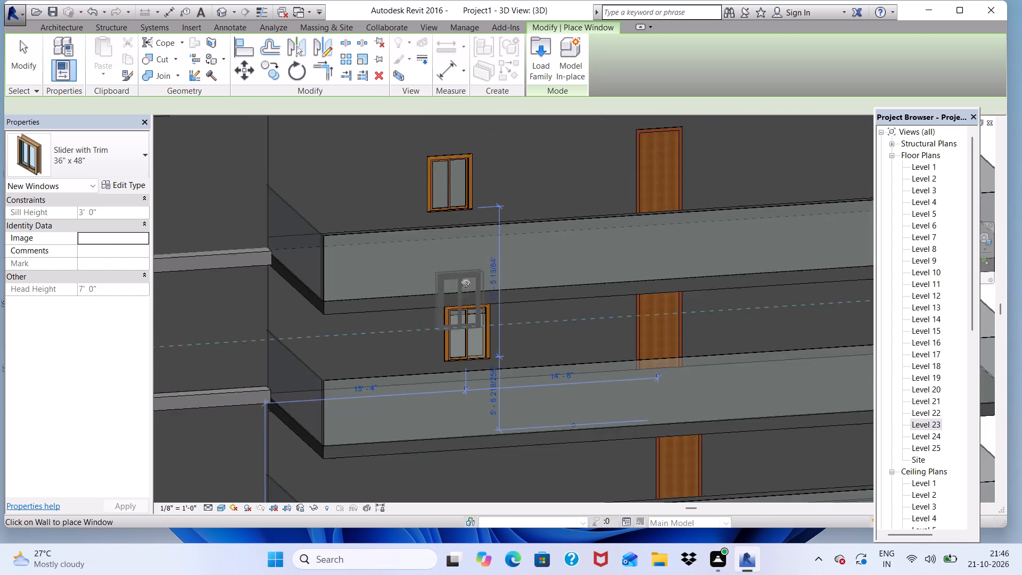
scroll(466, 284, "down", 6)
scroll(478, 351, "up", 5)
left_click(473, 408)
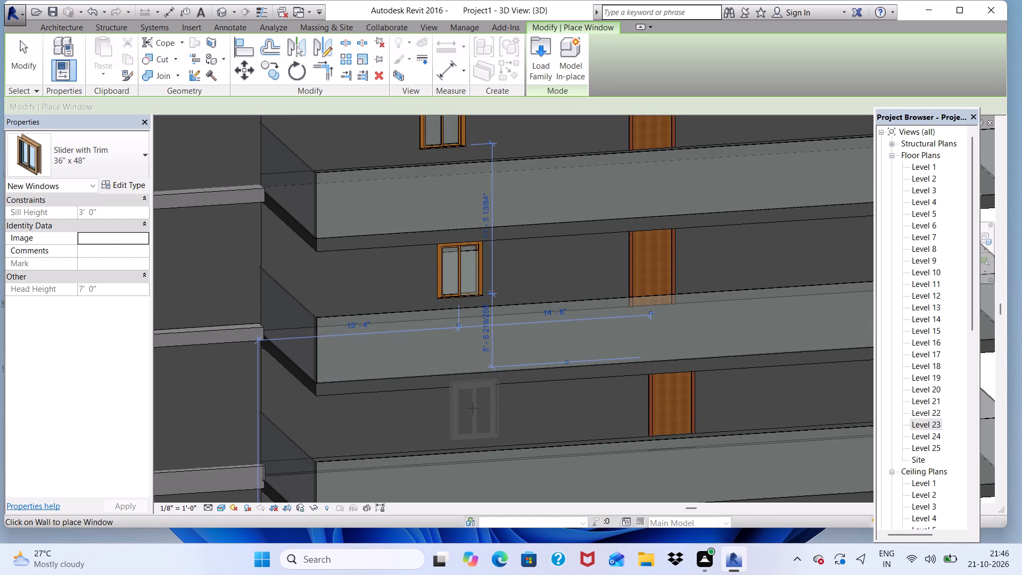
Place Slider with Trim 36" x 48" windows beside the balcony doors on the fourth, fifth and sixth levels from the top, about 17' to 18' from the bay's edge.
scroll(458, 269, "down", 5)
scroll(450, 355, "up", 4)
scroll(485, 419, "up", 4)
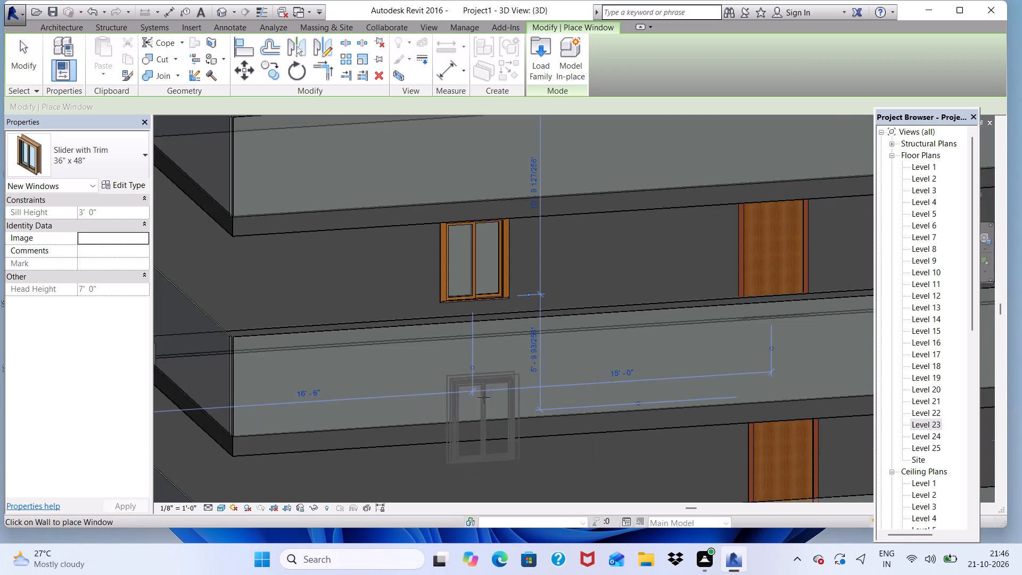
scroll(482, 391, "down", 10)
scroll(488, 379, "up", 4)
scroll(484, 389, "down", 1)
scroll(484, 402, "up", 3)
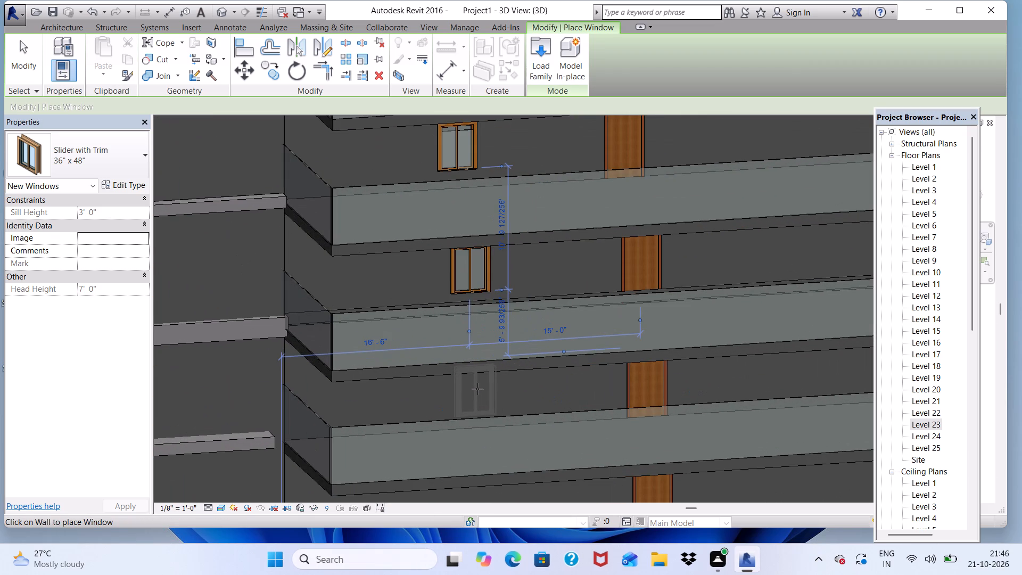
left_click(477, 389)
scroll(475, 340, "down", 6)
scroll(481, 432, "up", 9)
left_click(479, 401)
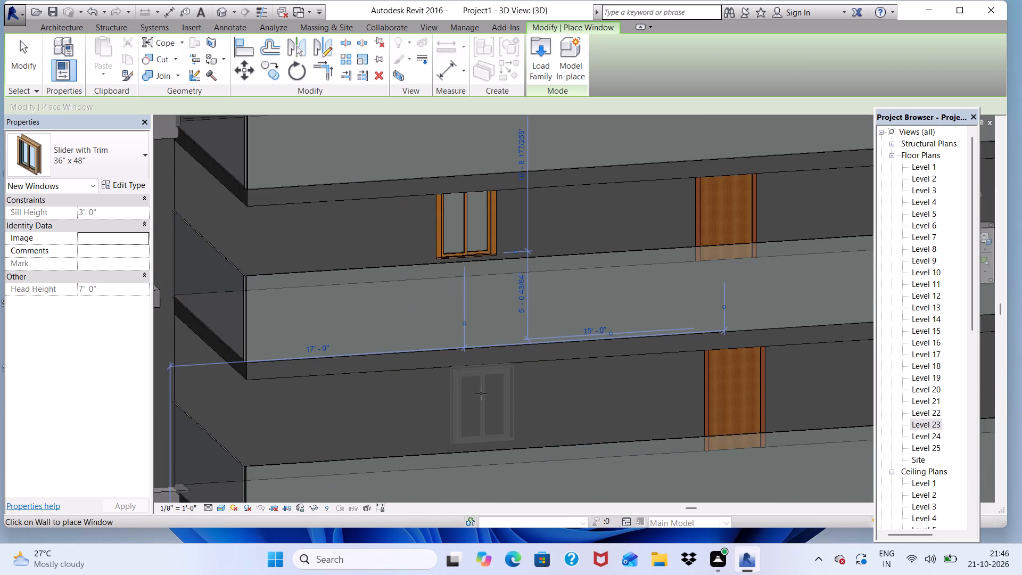
scroll(483, 350, "down", 9)
scroll(483, 430, "up", 6)
left_click(477, 434)
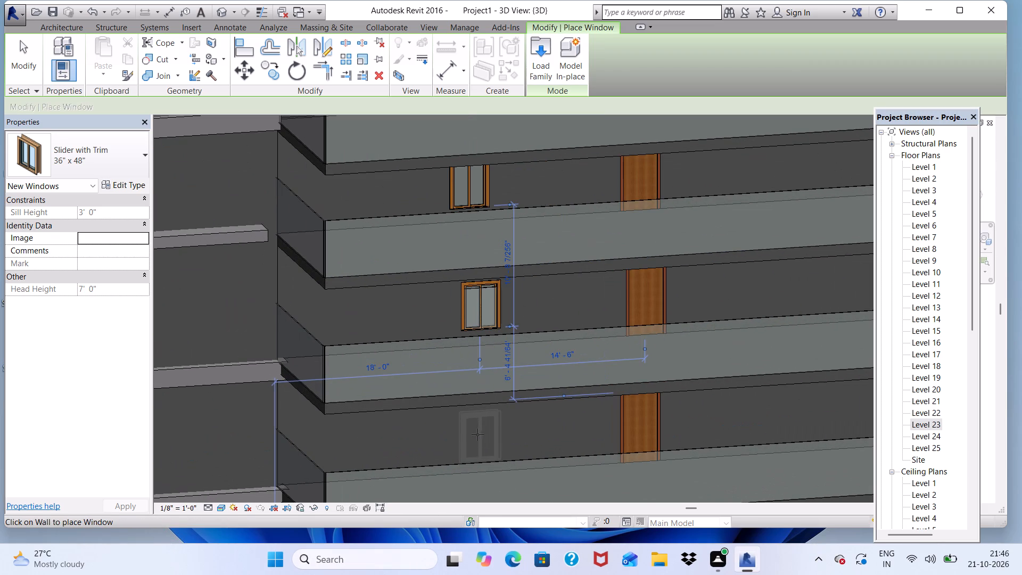
Place Slider with Trim 36" x 48" windows on the balcony bay's seventh, eighth and ninth levels from the top, about 18' to 20' from its edge.
scroll(469, 359, "down", 7)
scroll(460, 459, "up", 3)
scroll(489, 419, "up", 4)
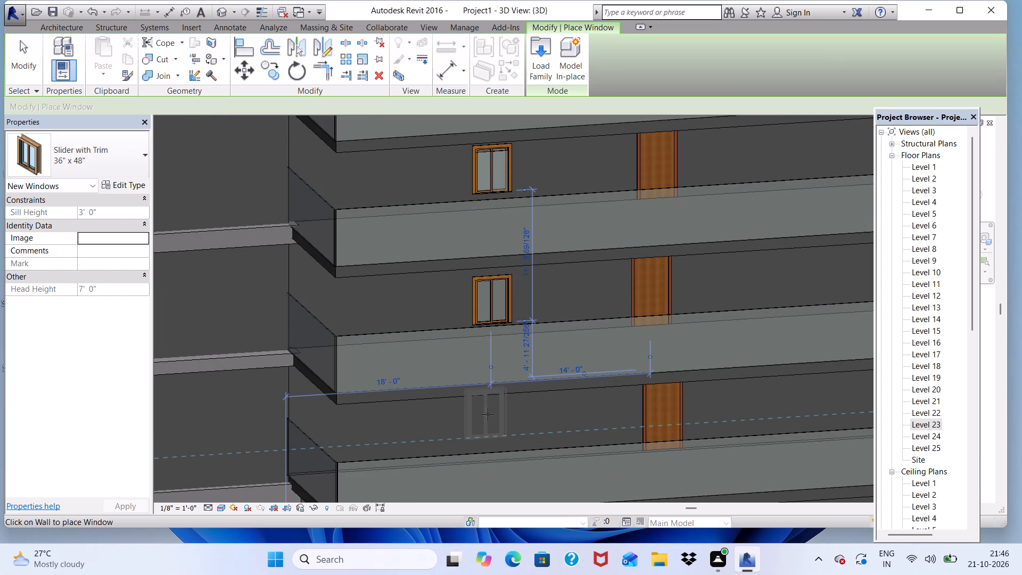
left_click(493, 418)
scroll(479, 401, "down", 6)
scroll(501, 351, "up", 4)
scroll(497, 445, "down", 1)
scroll(503, 477, "up", 2)
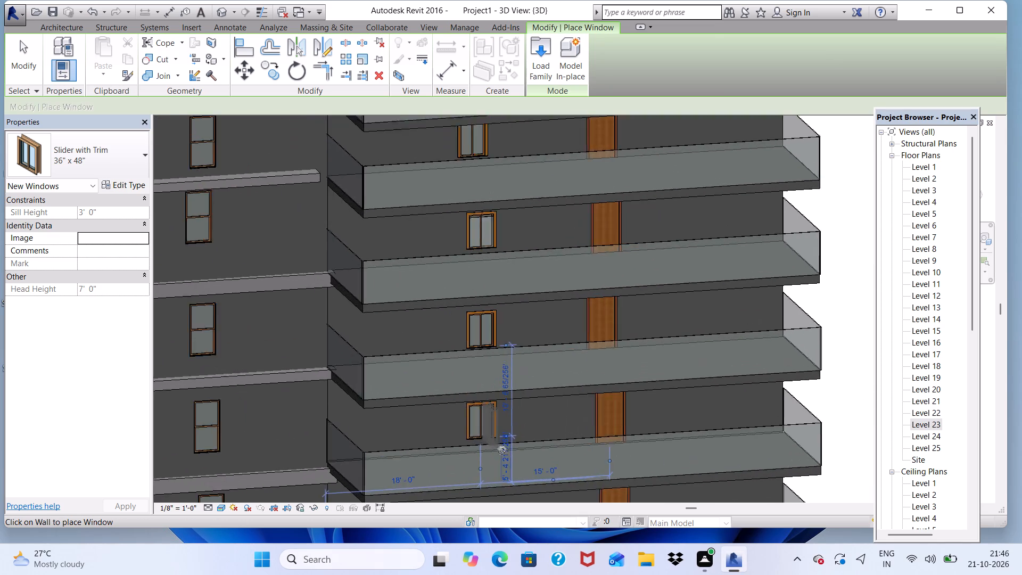
scroll(486, 361, "down", 6)
scroll(496, 443, "up", 9)
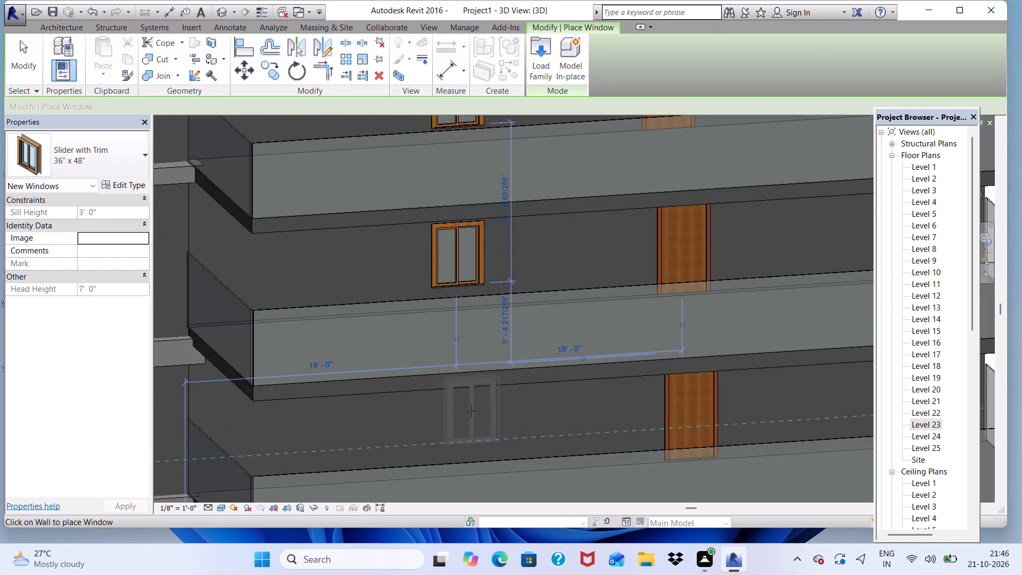
left_click(471, 411)
scroll(468, 376, "down", 6)
scroll(467, 471, "up", 2)
scroll(484, 422, "down", 3)
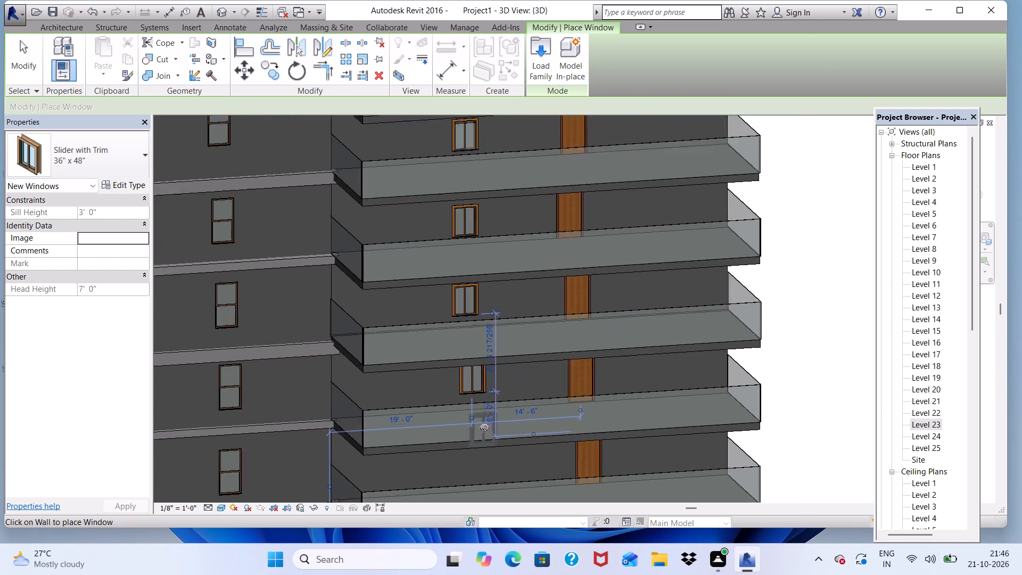
scroll(484, 428, "down", 1)
scroll(484, 465, "up", 8)
left_click(473, 422)
scroll(473, 422, "down", 3)
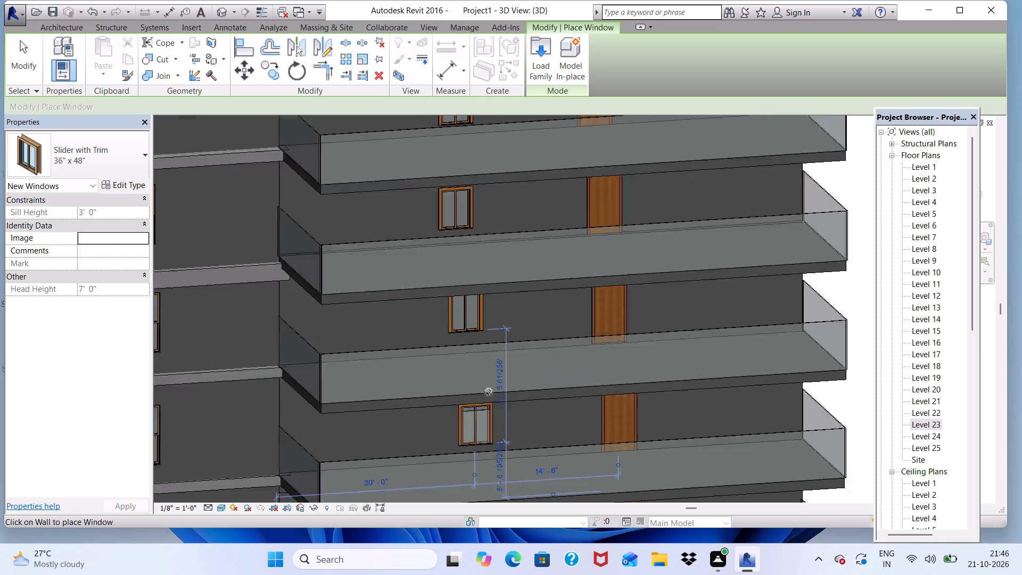
Place Slider with Trim 36" x 48" windows on the balcony bay's two lowest levels, the upper one about 18' from the bay's edge.
scroll(489, 392, "down", 7)
scroll(497, 447, "up", 8)
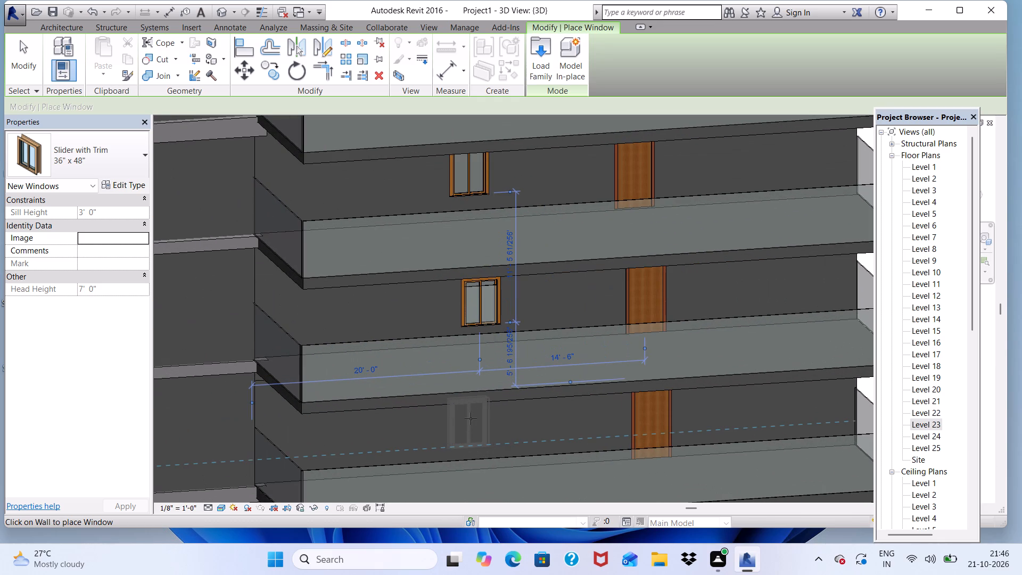
left_click(471, 418)
scroll(471, 412, "down", 4)
scroll(473, 366, "down", 5)
scroll(594, 78, "down", 4)
scroll(473, 372, "up", 4)
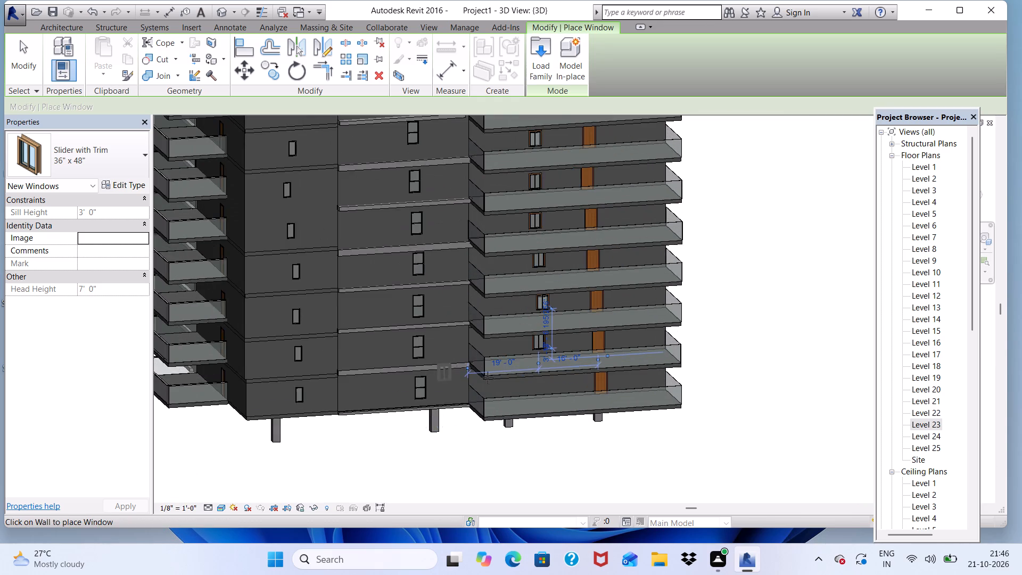
scroll(497, 381, "up", 8)
scroll(552, 385, "up", 1)
left_click(543, 395)
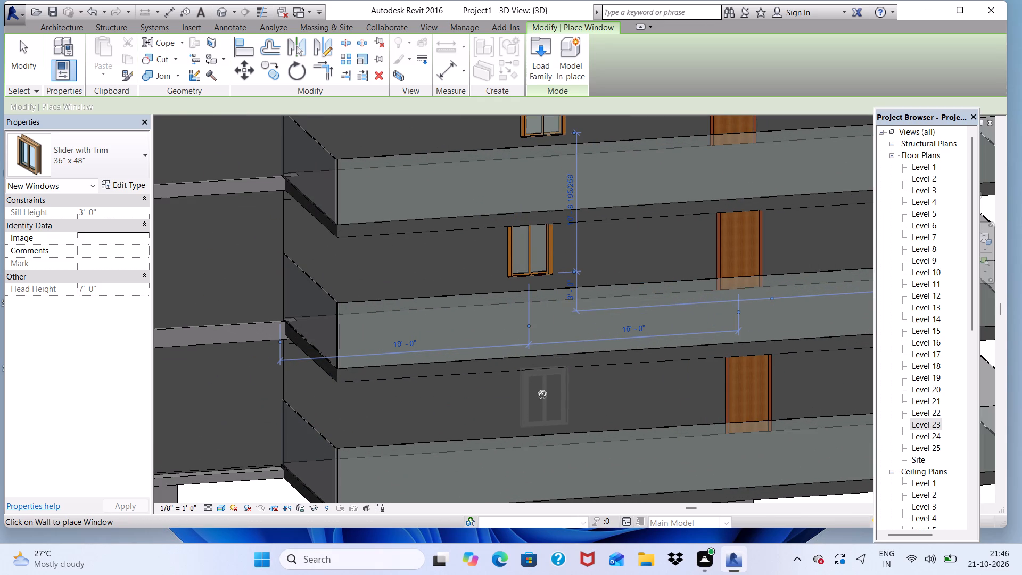
On the facade with two balcony stacks, place Slider with Trim 36" x 48" windows beside the narrower stack's doors on the top two levels.
scroll(531, 352, "down", 15)
scroll(526, 248, "up", 5)
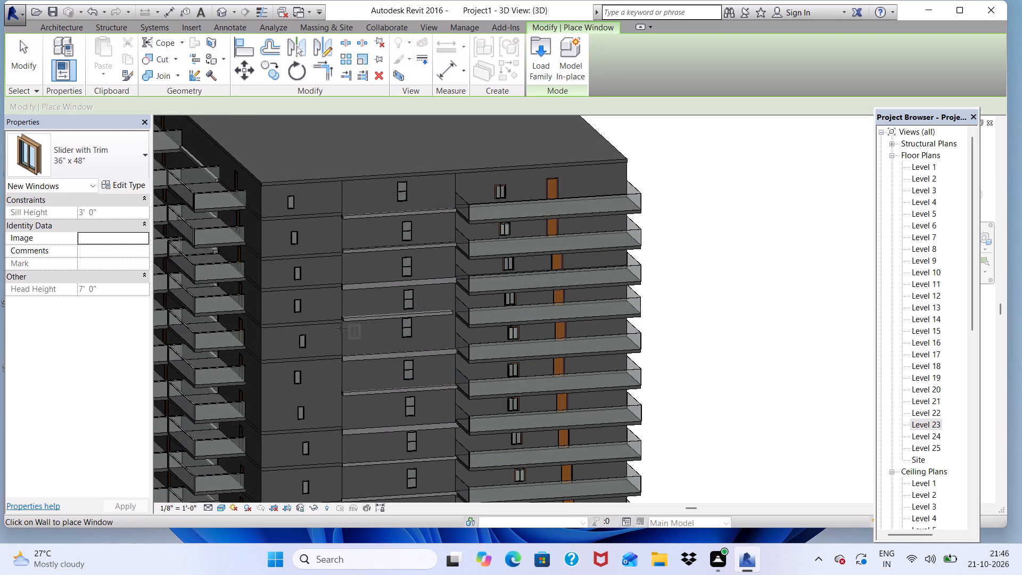
scroll(174, 350, "down", 2)
middle_click_drag(176, 363, 325, 359, "shift")
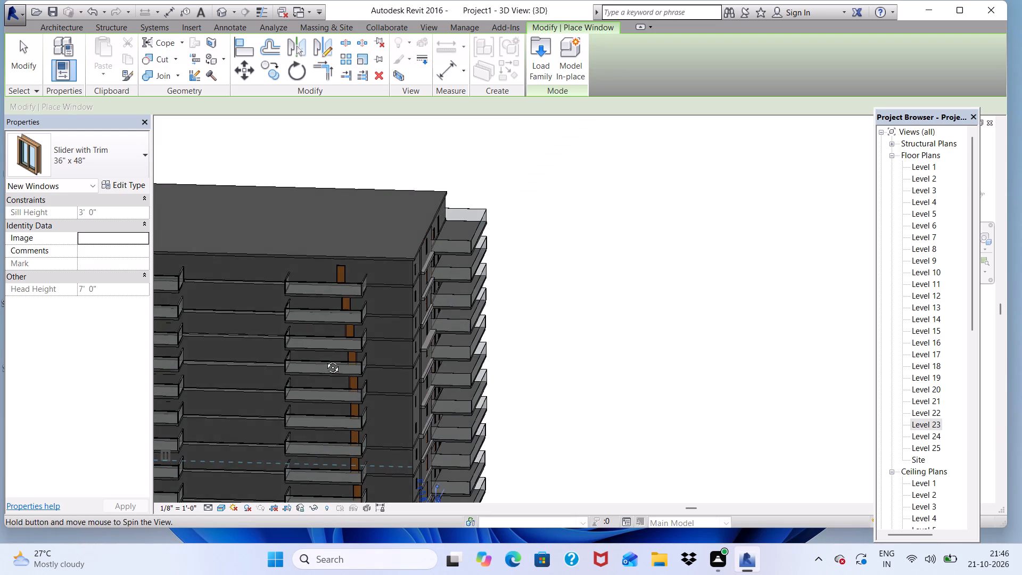
middle_click_drag(325, 359, 331, 353, "shift")
scroll(335, 292, "up", 8)
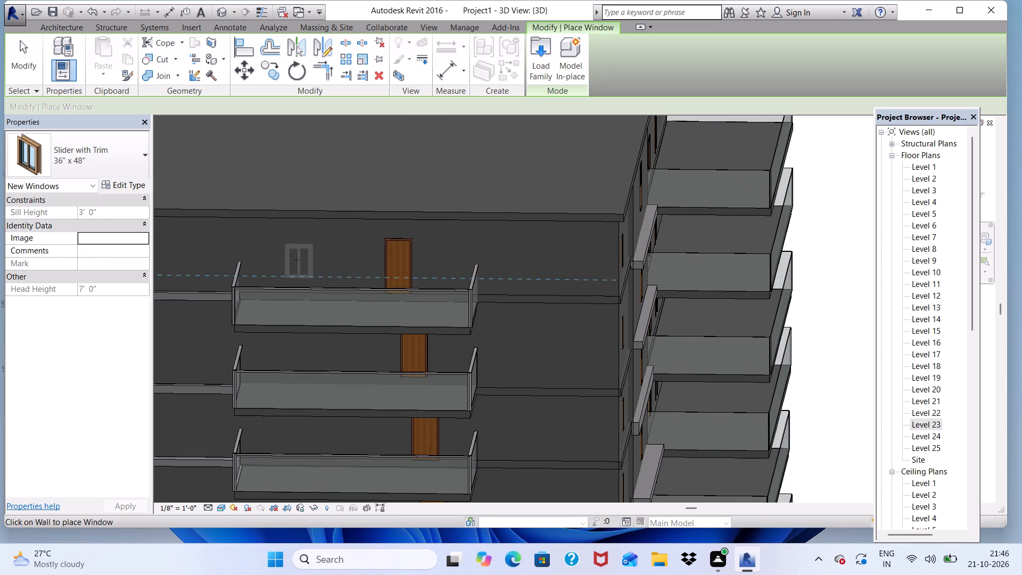
left_click(296, 260)
scroll(290, 349, "up", 1)
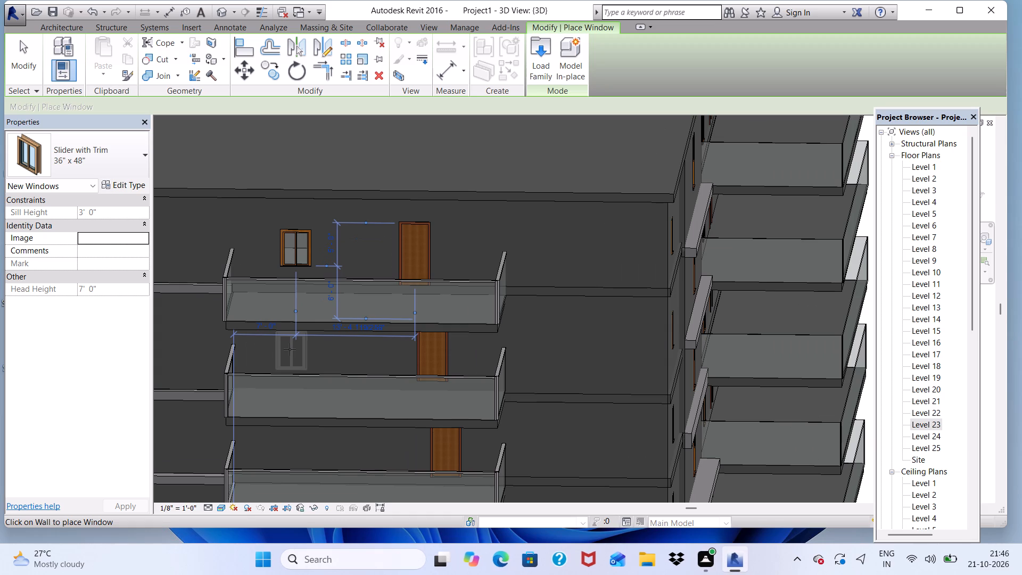
left_click(290, 349)
Place Slider with Trim 36" x 48" windows beside the narrower balcony stack's doors on the third and fourth levels from the top.
scroll(324, 407, "down", 5)
scroll(440, 472, "down", 5)
scroll(476, 442, "up", 4)
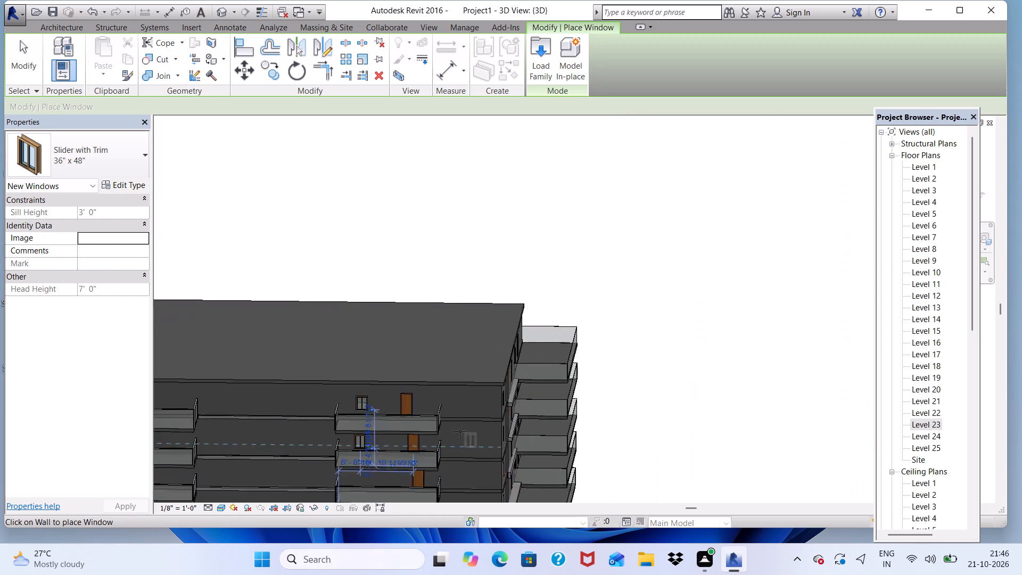
scroll(460, 431, "up", 2)
scroll(453, 429, "down", 7)
scroll(458, 368, "up", 1)
scroll(473, 270, "down", 5)
scroll(490, 356, "up", 2)
scroll(490, 348, "down", 4)
scroll(492, 449, "up", 4)
scroll(486, 455, "down", 4, "shift")
middle_click_drag(482, 462, 442, 478, "shift")
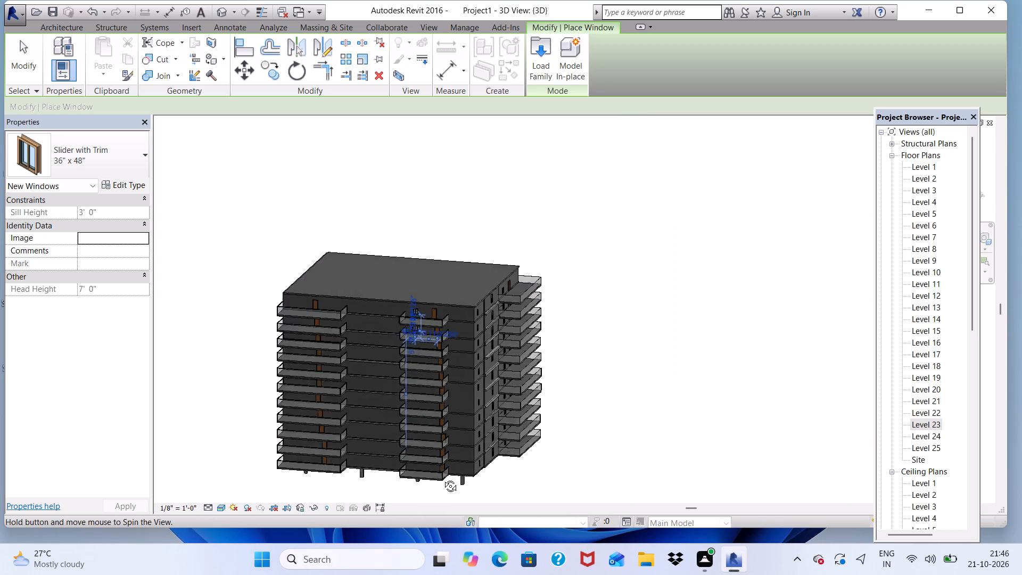
middle_click_drag(442, 478, 516, 470, "shift")
scroll(416, 412, "up", 2, "shift")
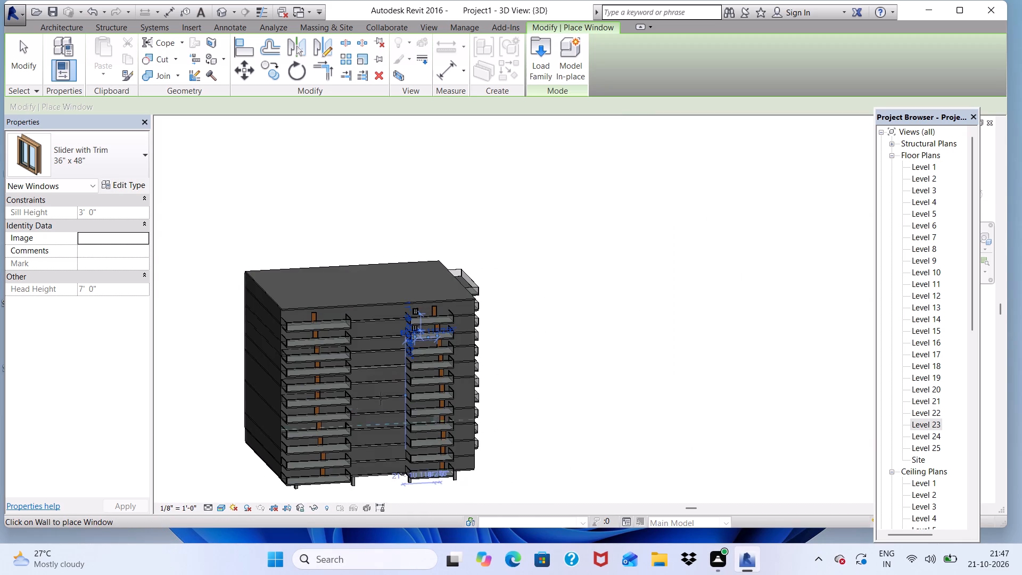
scroll(381, 399, "up", 3, "shift")
scroll(402, 351, "up", 20)
scroll(441, 309, "up", 2)
left_click(435, 298)
scroll(434, 298, "down", 12)
scroll(422, 378, "up", 5)
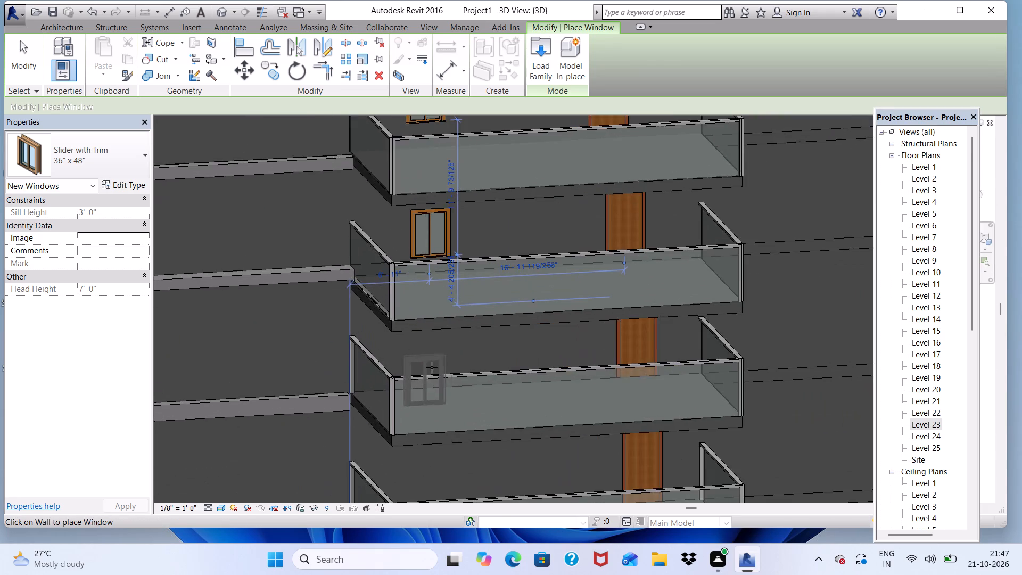
scroll(432, 355, "up", 1)
left_click(432, 341)
Place Slider with Trim windows on the narrower stack's fifth and sixth levels from the top, the sixth about 9' from the balcony's edge.
scroll(449, 401, "down", 7)
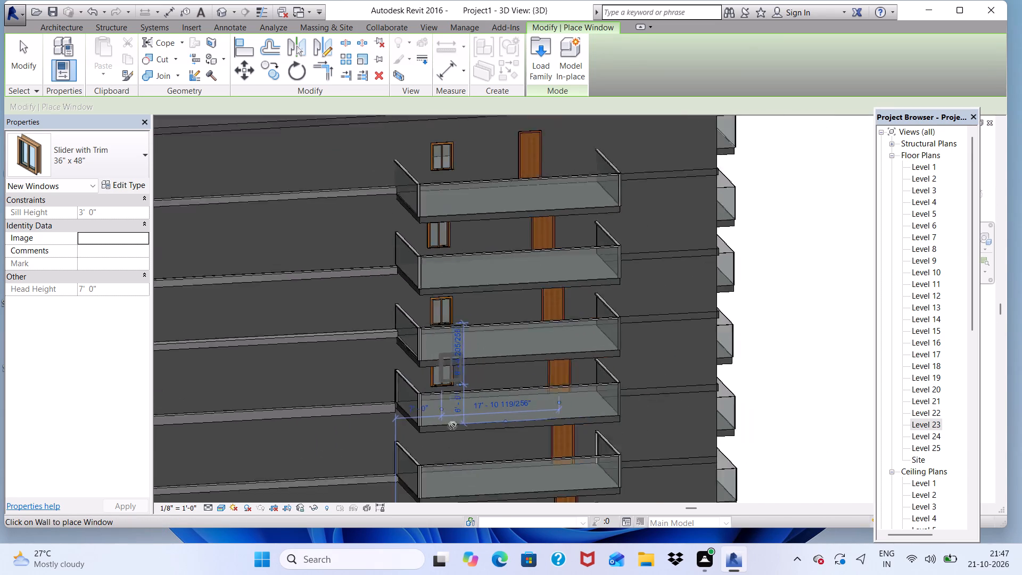
scroll(452, 425, "down", 1)
scroll(454, 438, "up", 7)
left_click(439, 421)
scroll(436, 408, "down", 10)
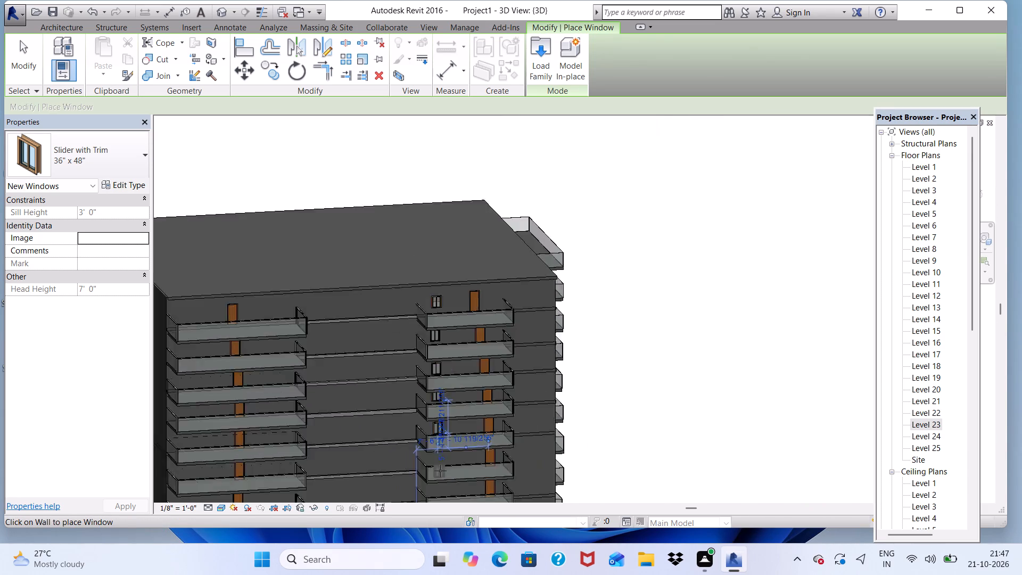
scroll(440, 471, "up", 10)
left_click(443, 442)
Place Slider with Trim windows on the narrower stack's seventh and eighth levels from the top, the eighth about 10' from the balcony's edge.
scroll(436, 454, "down", 6)
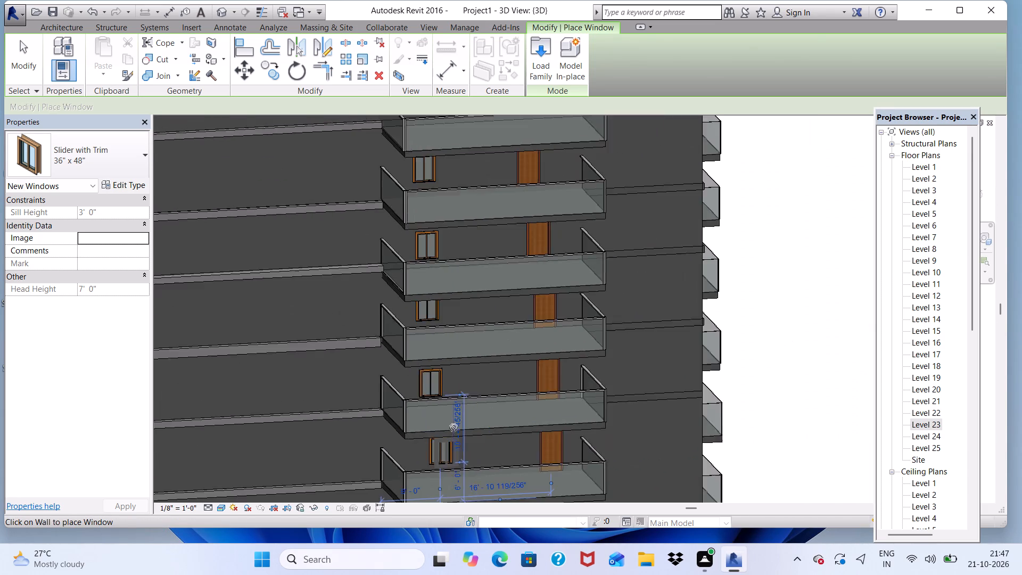
scroll(454, 428, "down", 7)
scroll(456, 422, "up", 2)
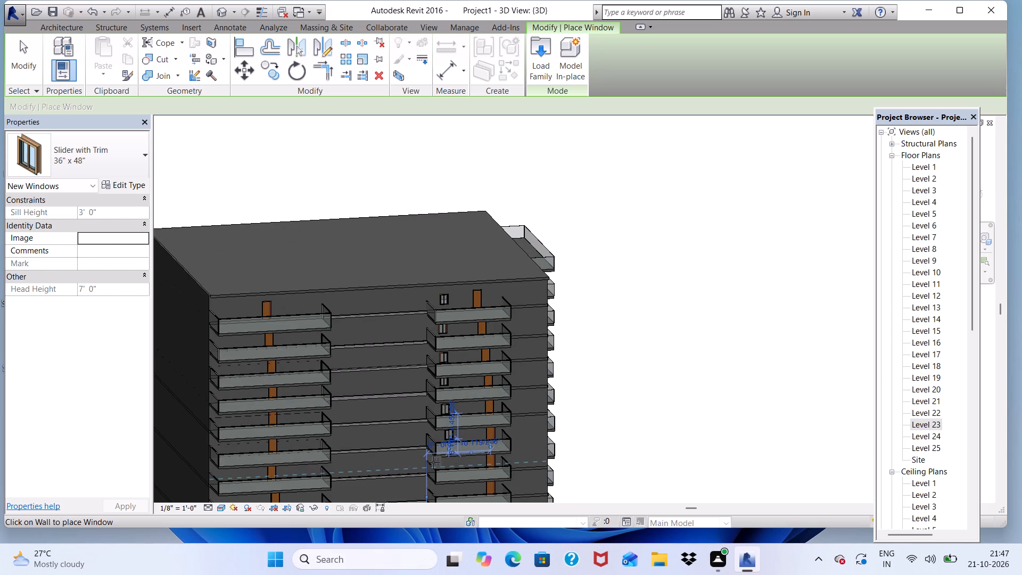
scroll(426, 492, "down", 2)
scroll(360, 562, "up", 4)
scroll(345, 531, "down", 1)
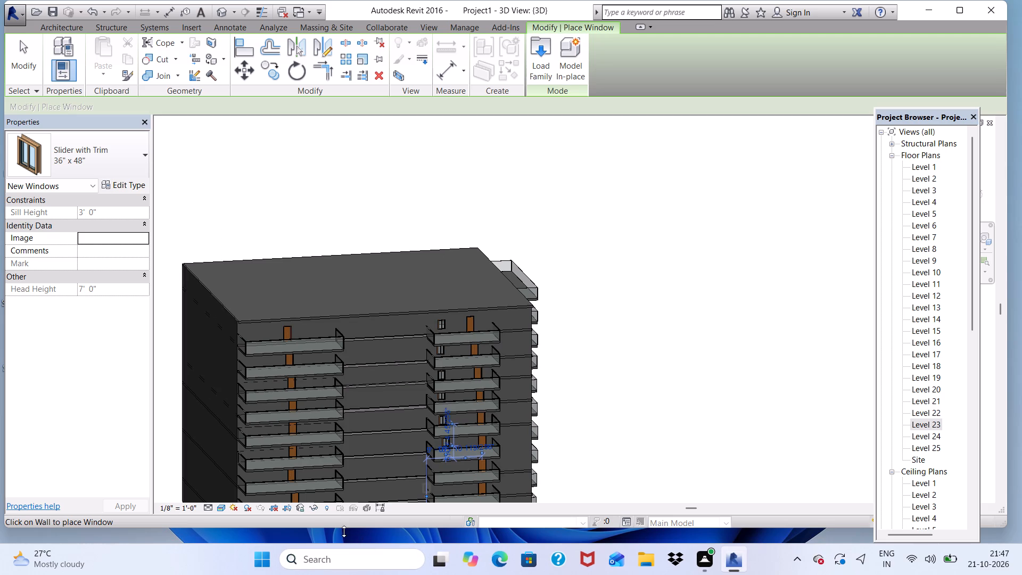
scroll(357, 521, "up", 4)
scroll(460, 455, "down", 1)
scroll(461, 457, "up", 15)
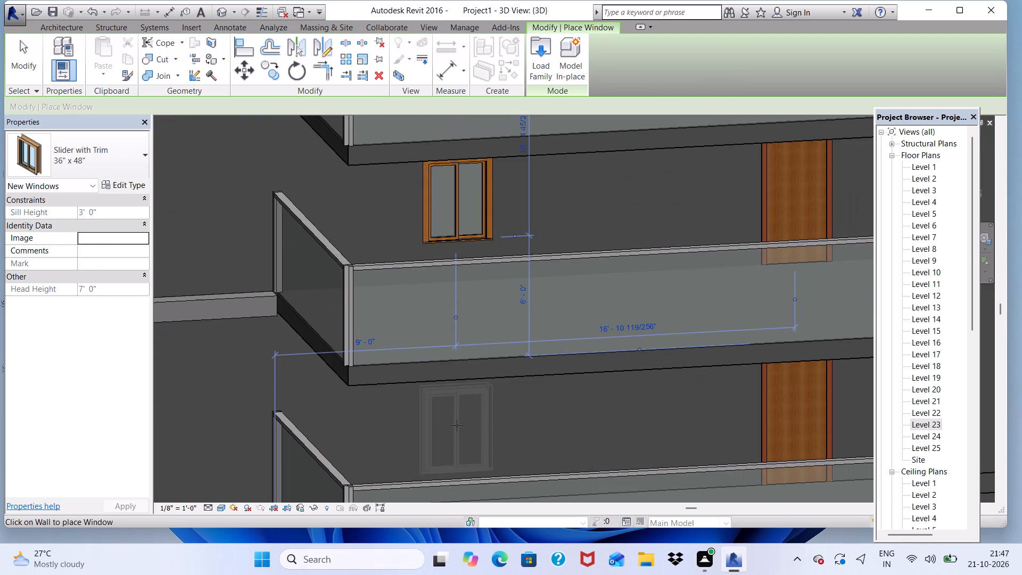
left_click(457, 425)
scroll(451, 398, "down", 12)
scroll(407, 301, "up", 3)
scroll(484, 448, "up", 3)
left_click(459, 459)
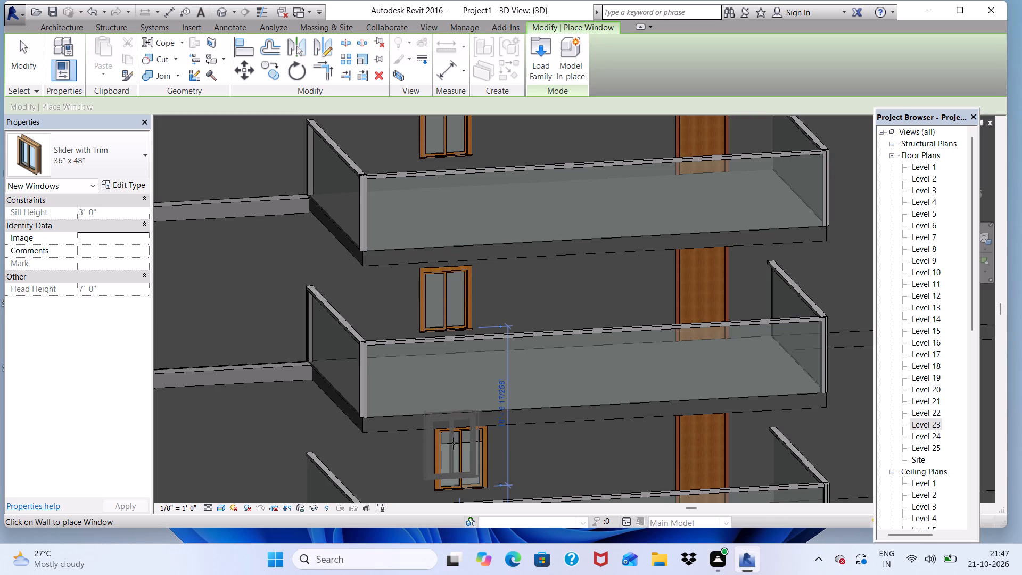
Place Slider with Trim windows on the narrower stack's three lowest levels, the upper two about 8'-6" and 10' from the balcony's edge.
scroll(453, 371, "down", 5)
scroll(452, 156, "down", 5)
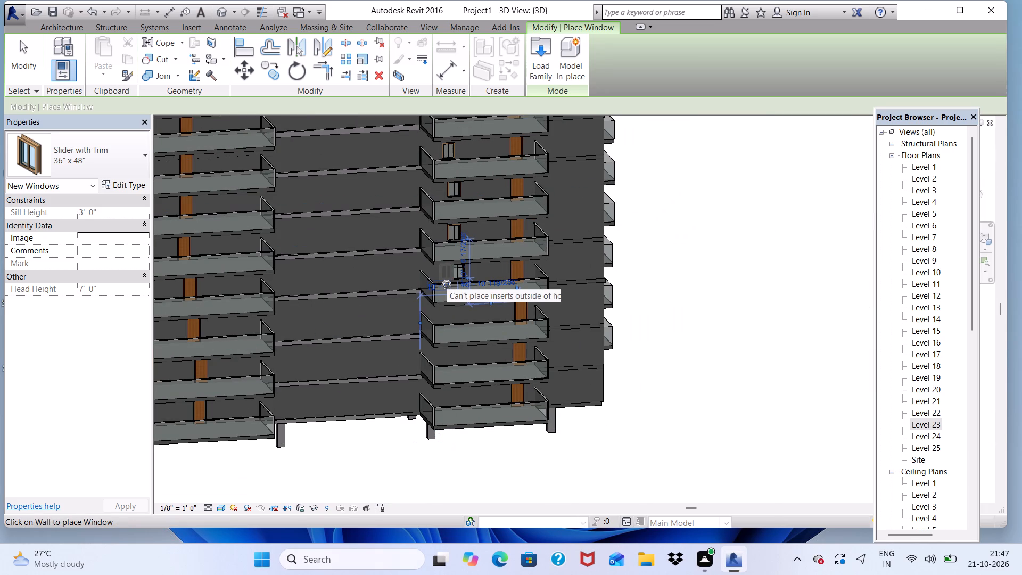
scroll(423, 266, "up", 1)
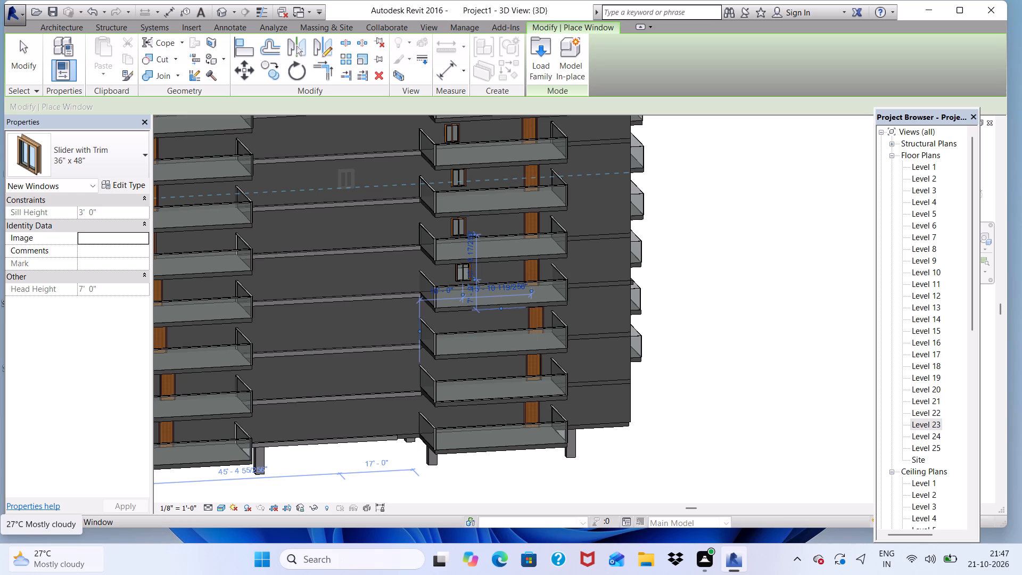
scroll(0, 274, "up", 1)
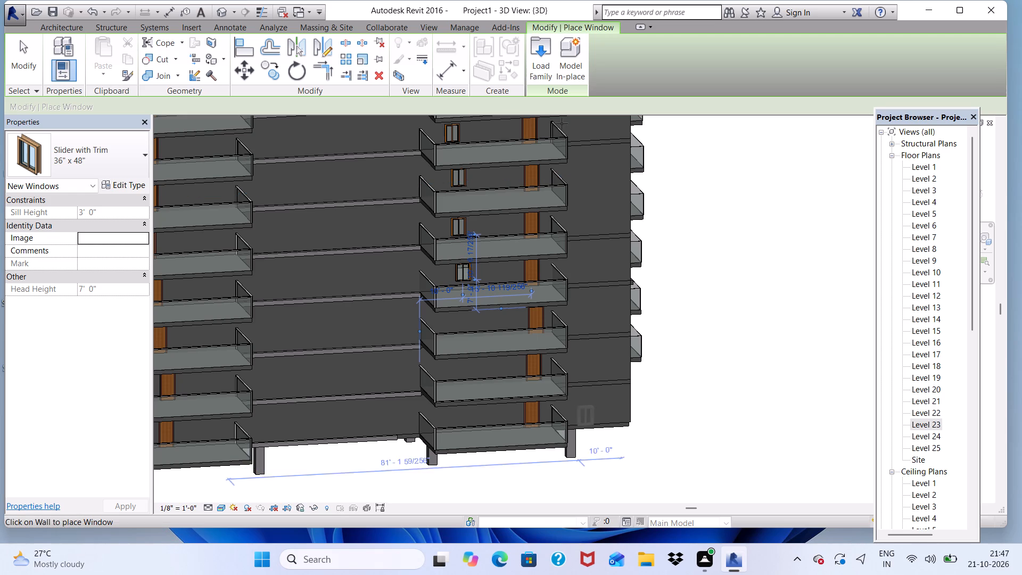
scroll(447, 371, "up", 4)
scroll(464, 301, "up", 6)
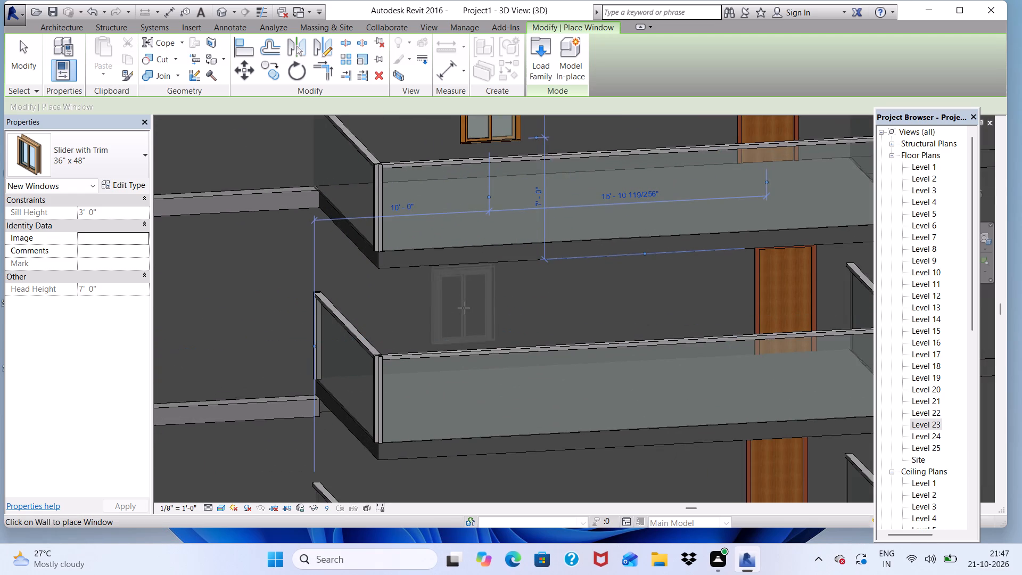
left_click(467, 309)
scroll(464, 310, "down", 7)
scroll(484, 351, "up", 6)
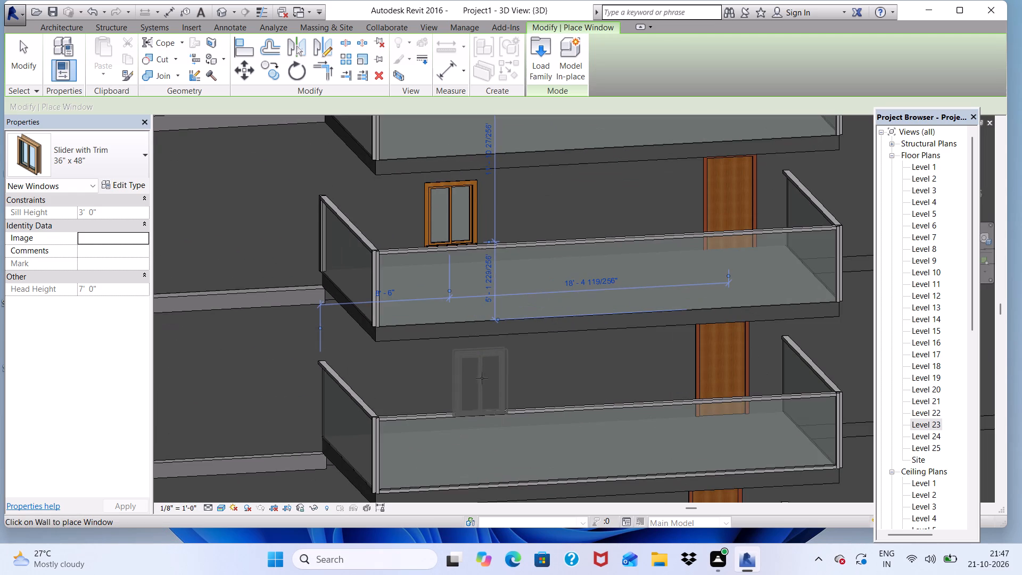
left_click(473, 375)
scroll(467, 326, "down", 5)
scroll(476, 441, "up", 5)
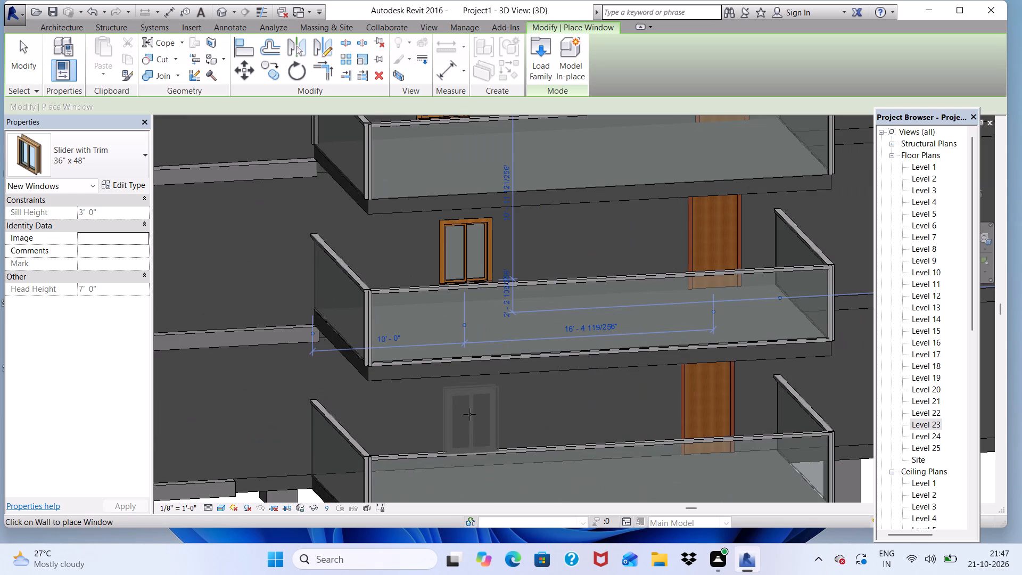
left_click(463, 405)
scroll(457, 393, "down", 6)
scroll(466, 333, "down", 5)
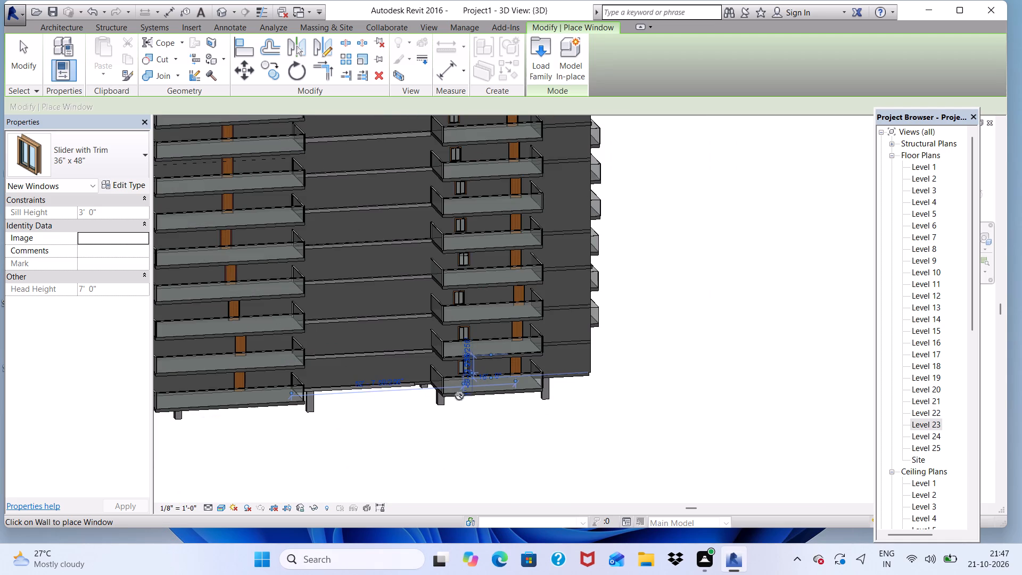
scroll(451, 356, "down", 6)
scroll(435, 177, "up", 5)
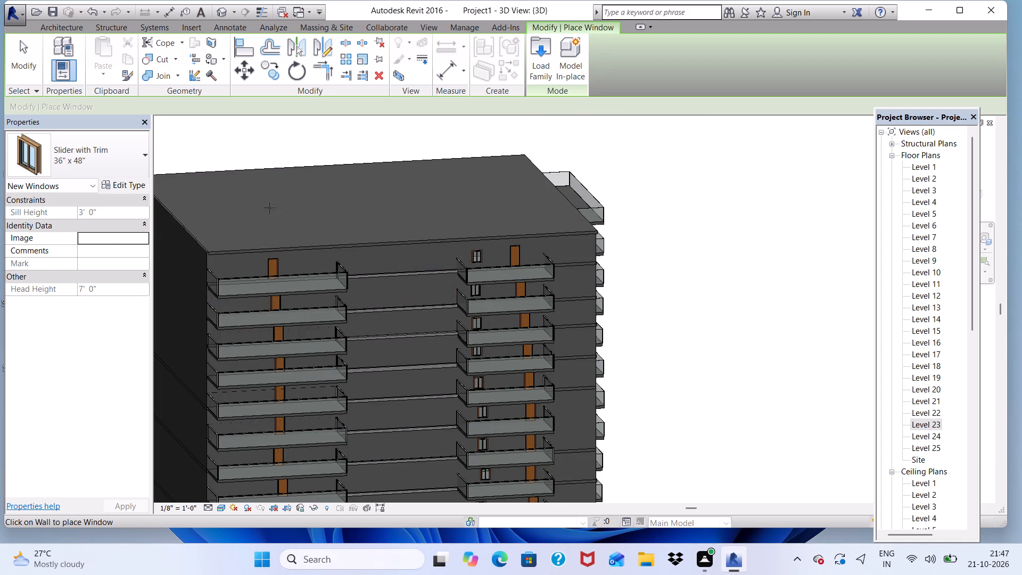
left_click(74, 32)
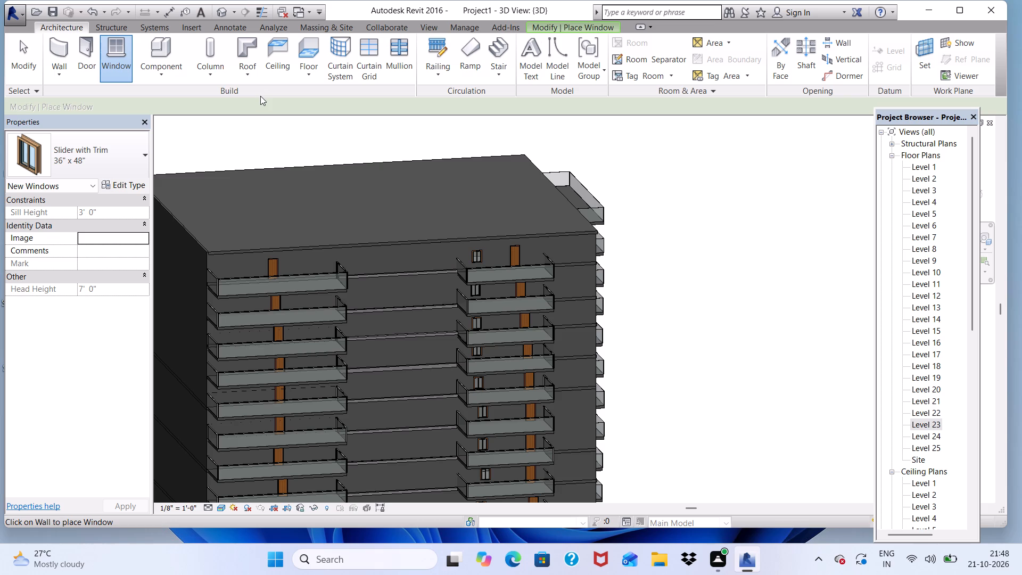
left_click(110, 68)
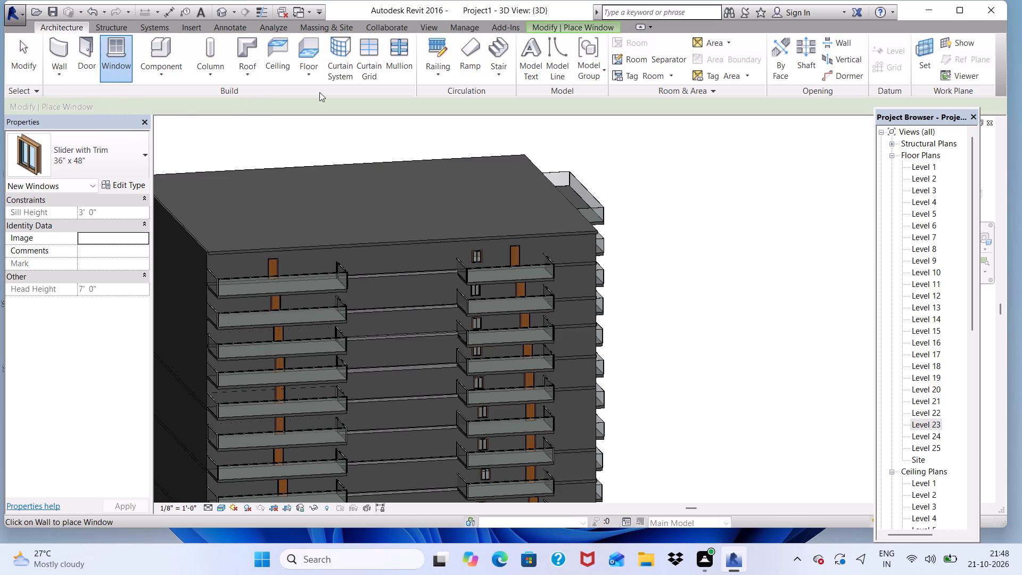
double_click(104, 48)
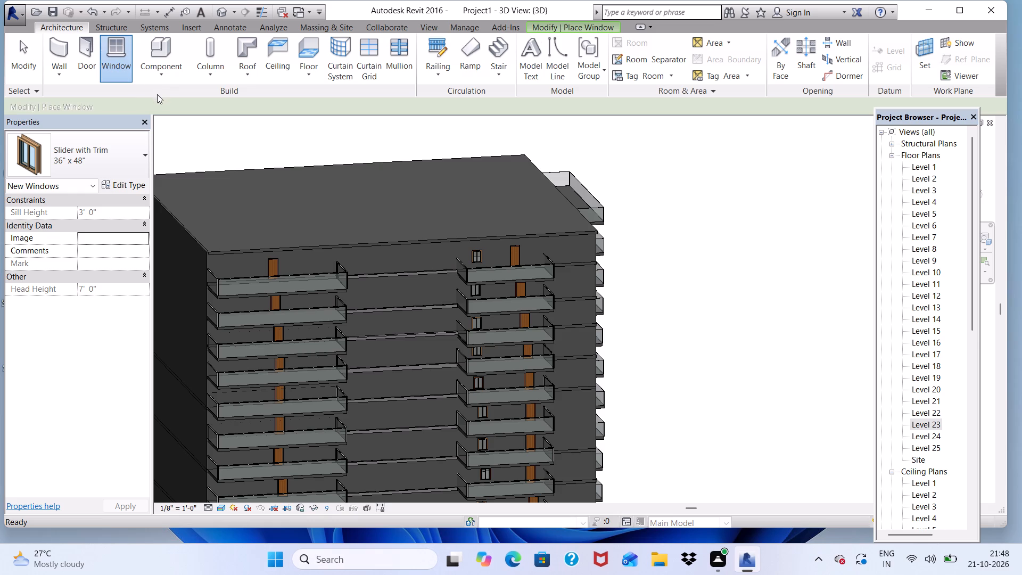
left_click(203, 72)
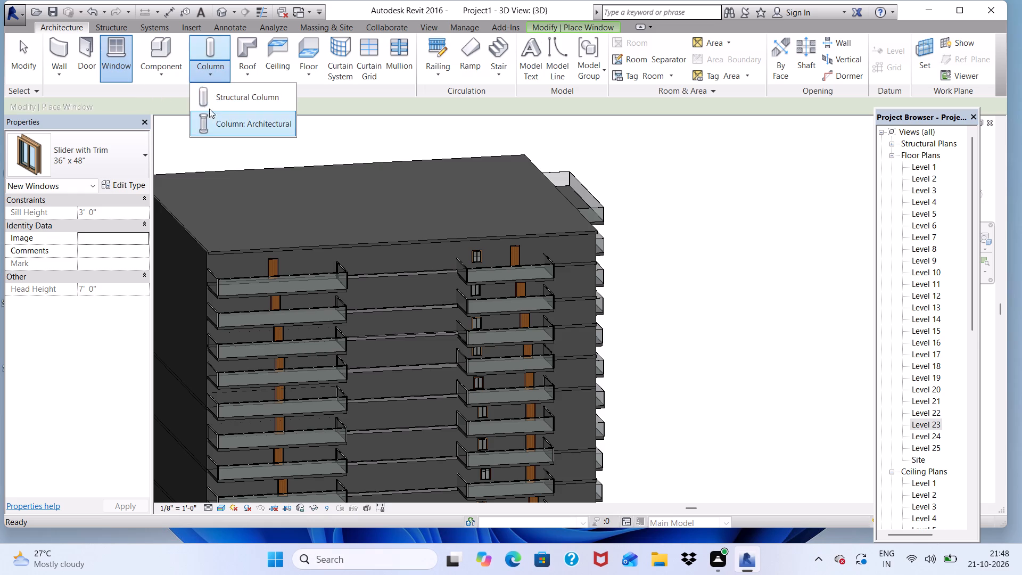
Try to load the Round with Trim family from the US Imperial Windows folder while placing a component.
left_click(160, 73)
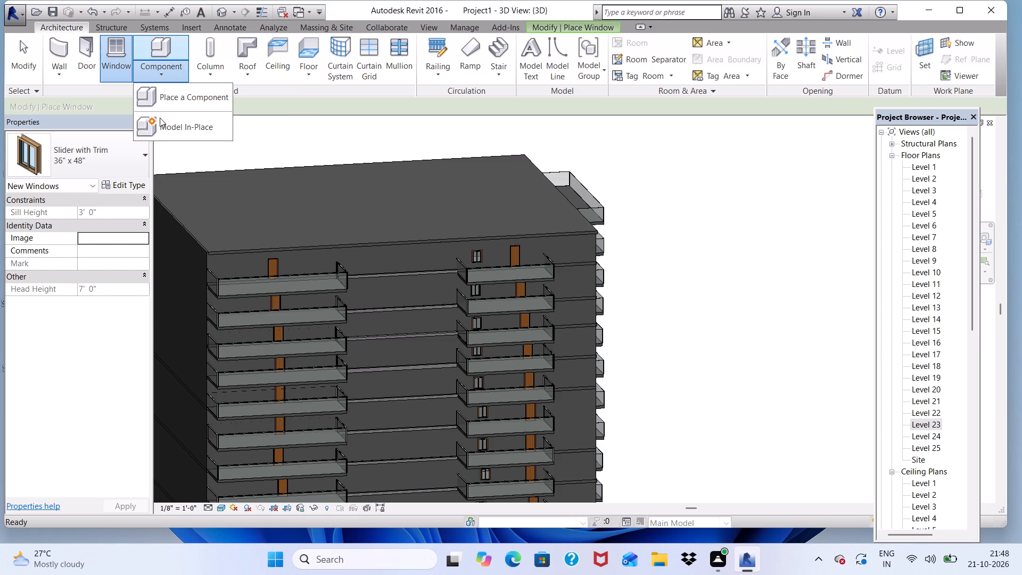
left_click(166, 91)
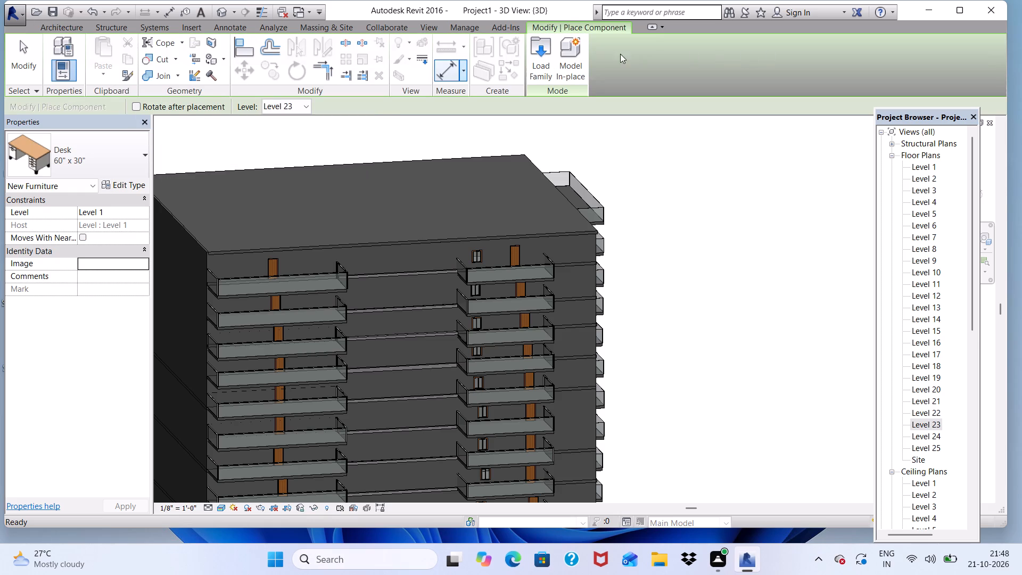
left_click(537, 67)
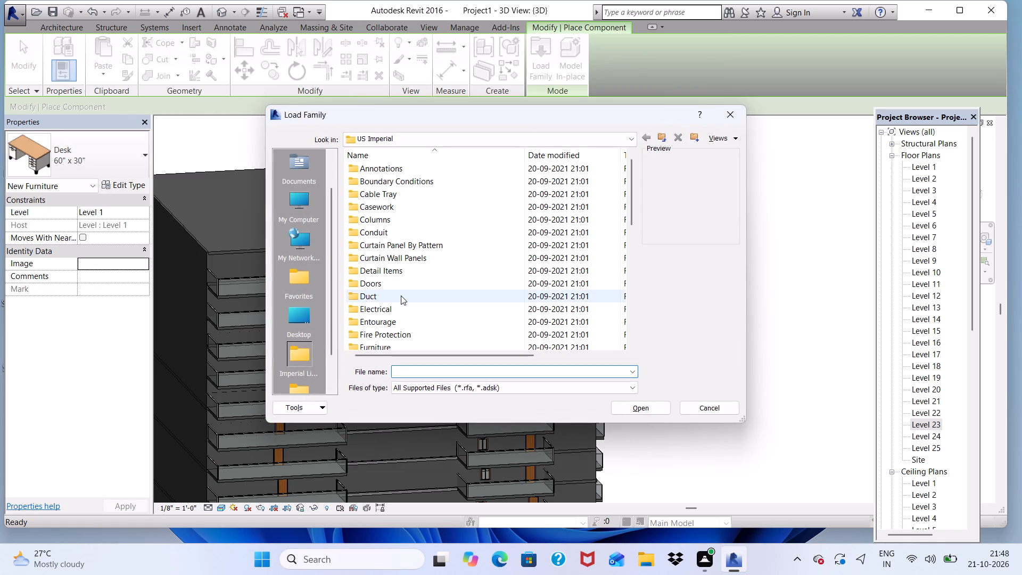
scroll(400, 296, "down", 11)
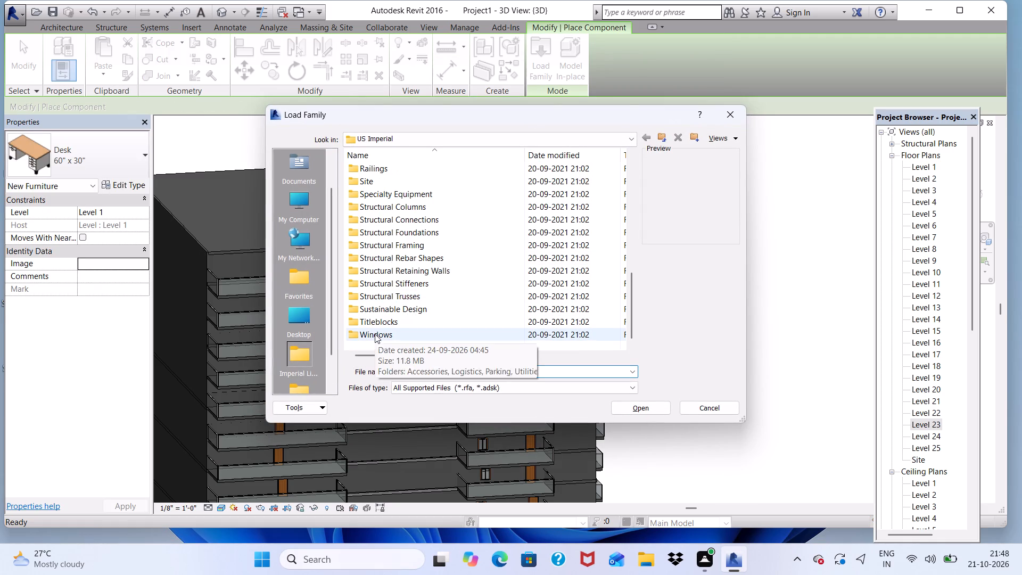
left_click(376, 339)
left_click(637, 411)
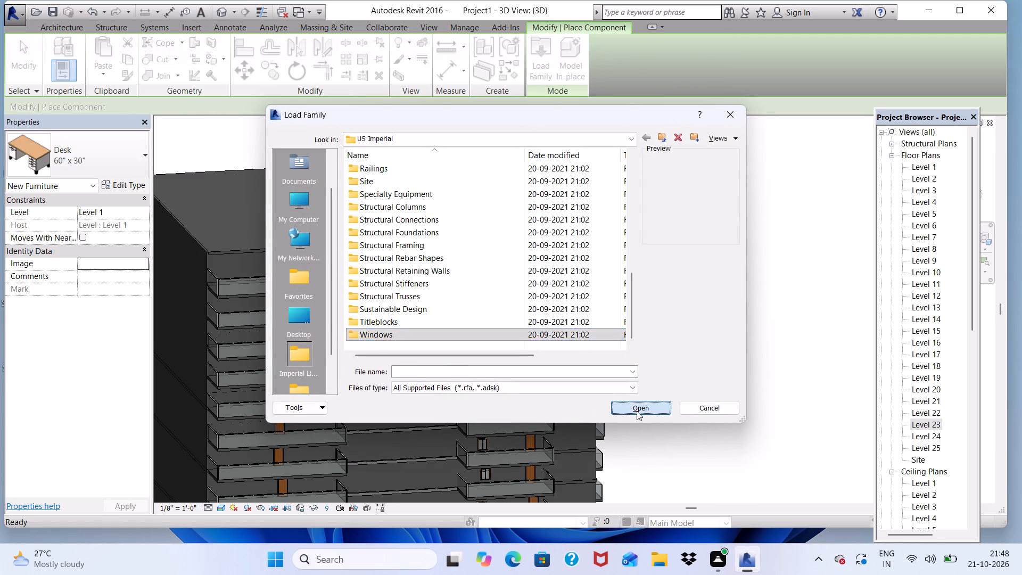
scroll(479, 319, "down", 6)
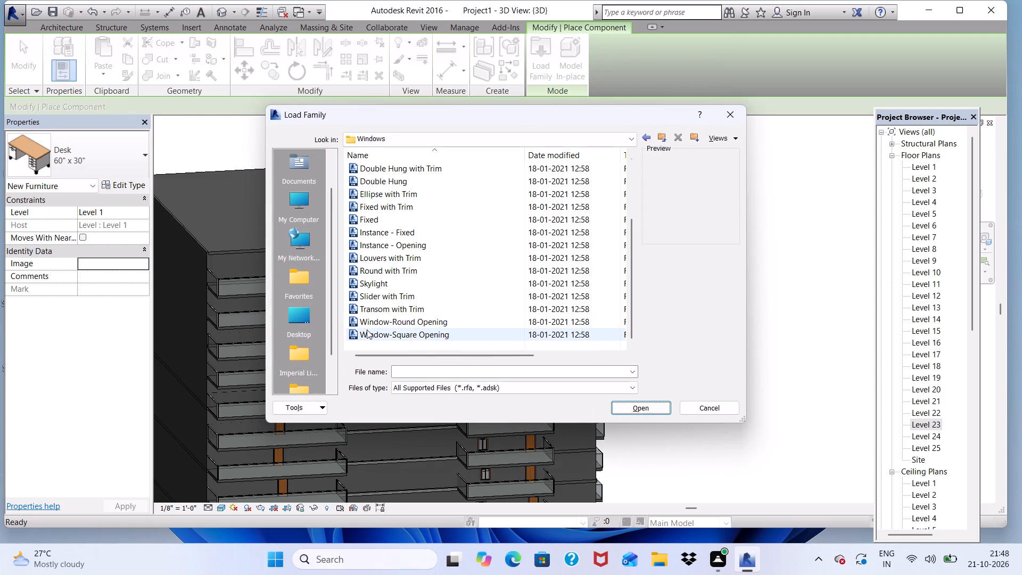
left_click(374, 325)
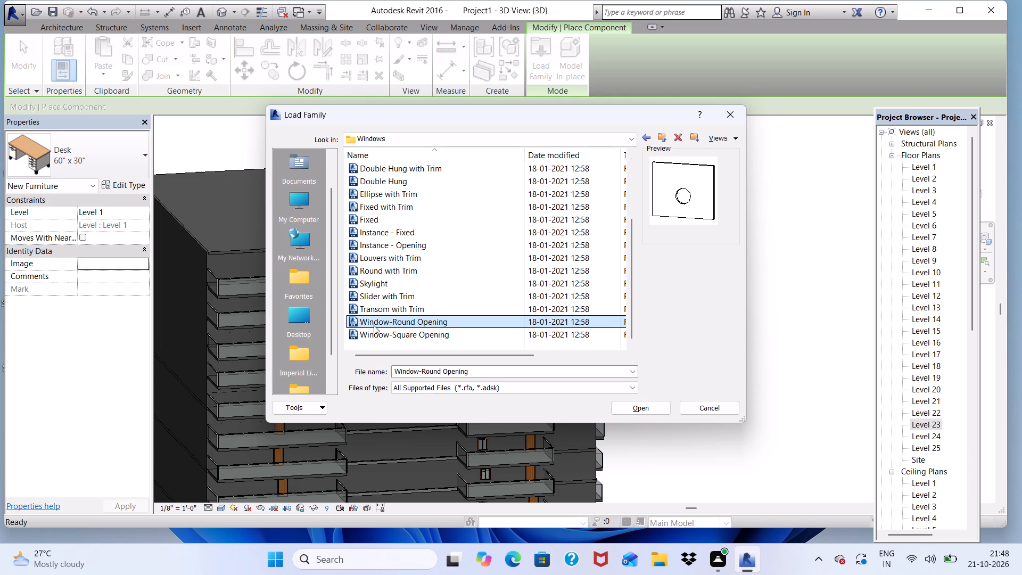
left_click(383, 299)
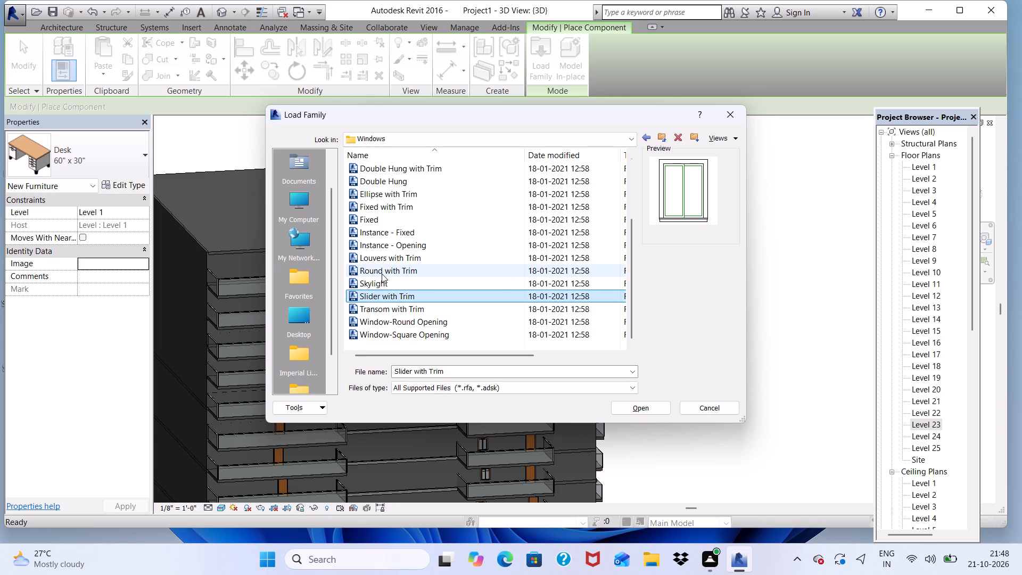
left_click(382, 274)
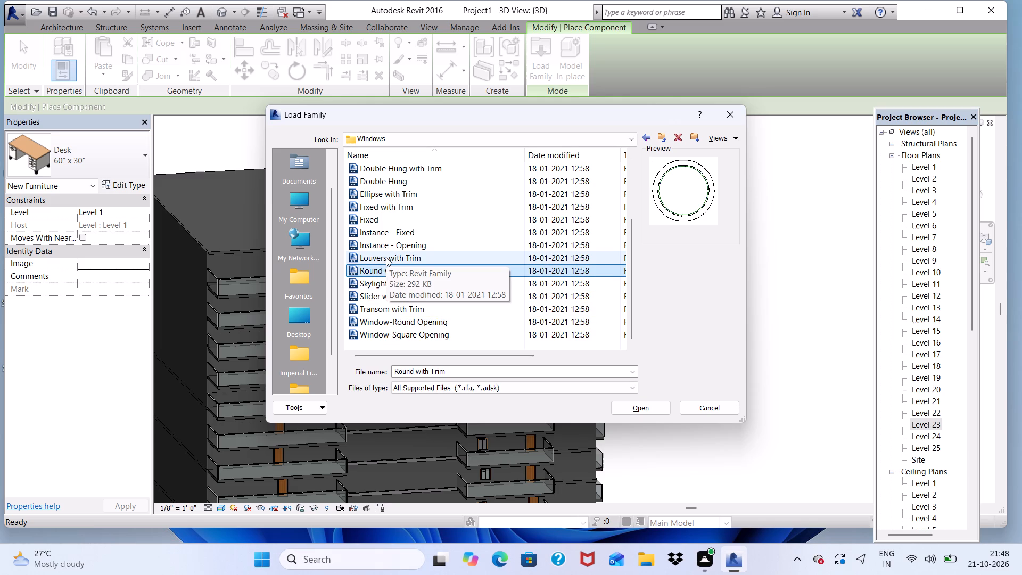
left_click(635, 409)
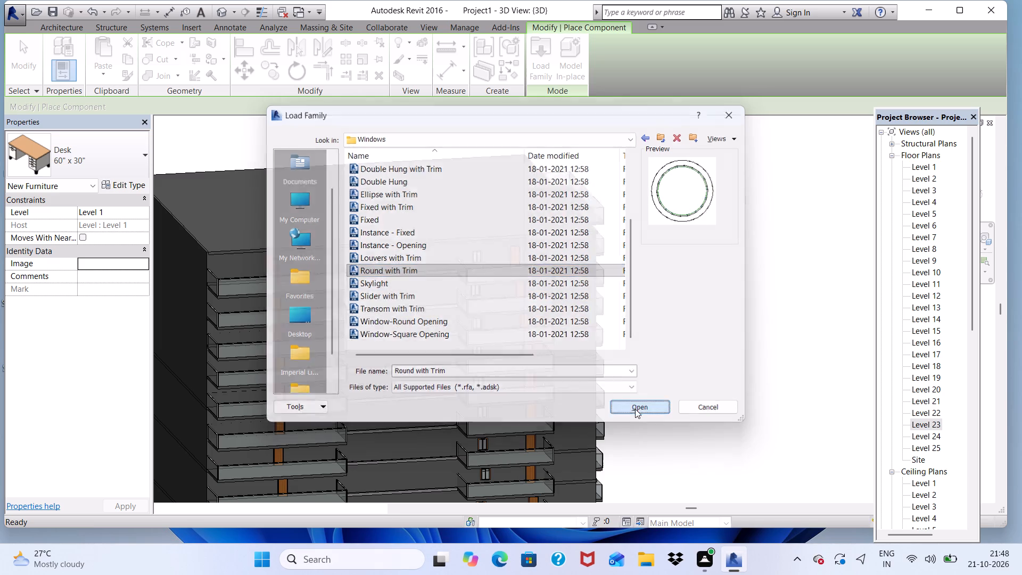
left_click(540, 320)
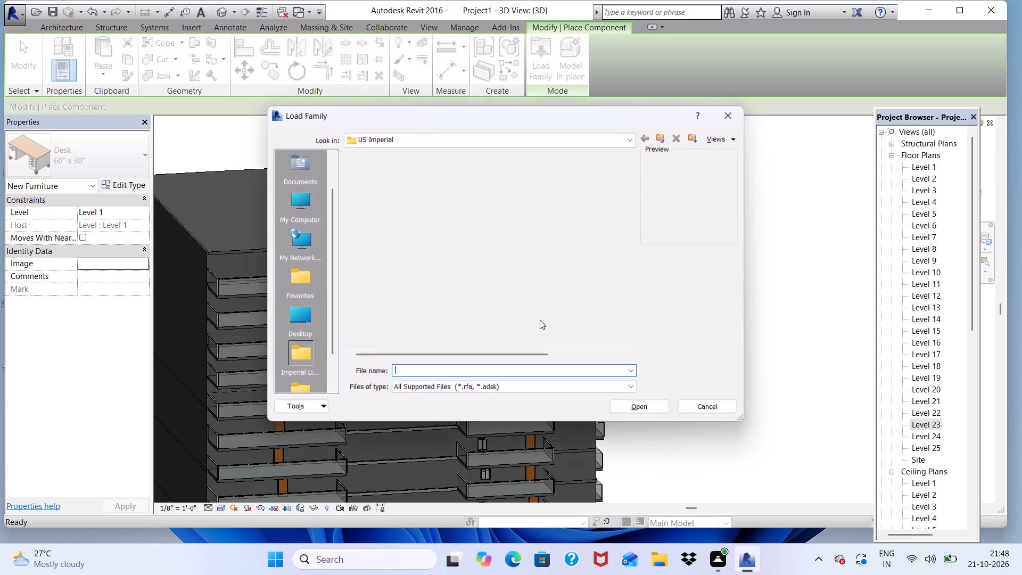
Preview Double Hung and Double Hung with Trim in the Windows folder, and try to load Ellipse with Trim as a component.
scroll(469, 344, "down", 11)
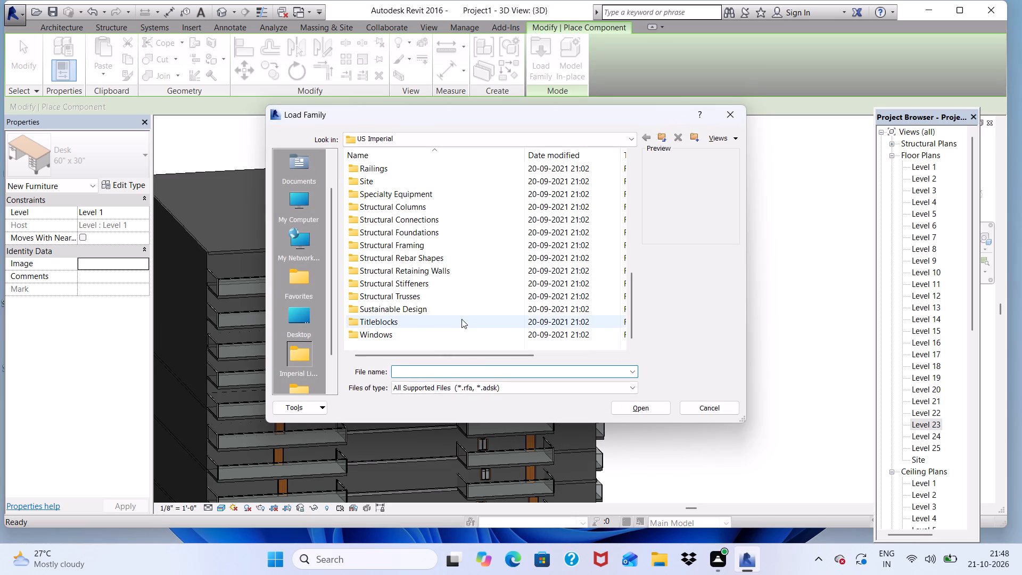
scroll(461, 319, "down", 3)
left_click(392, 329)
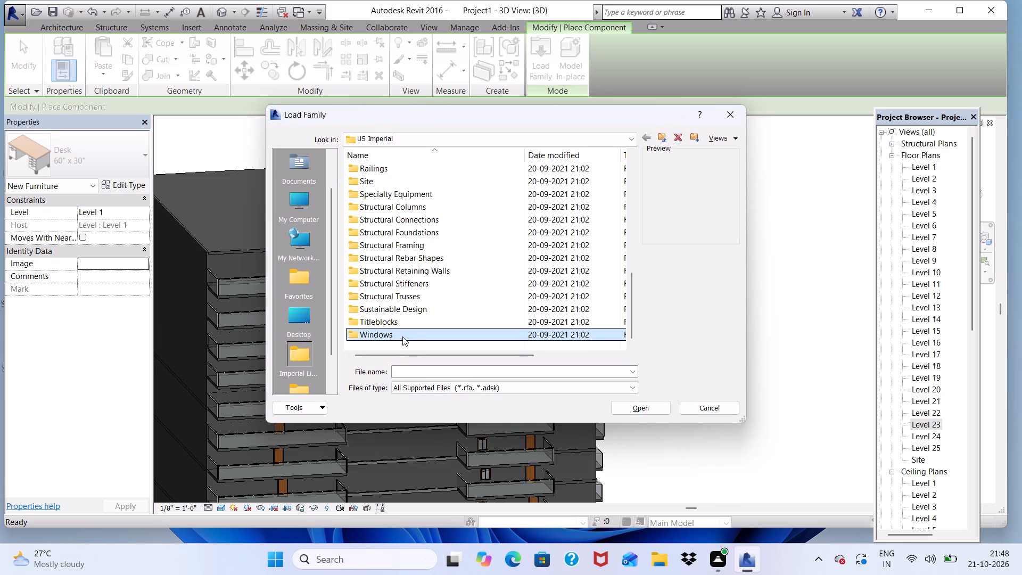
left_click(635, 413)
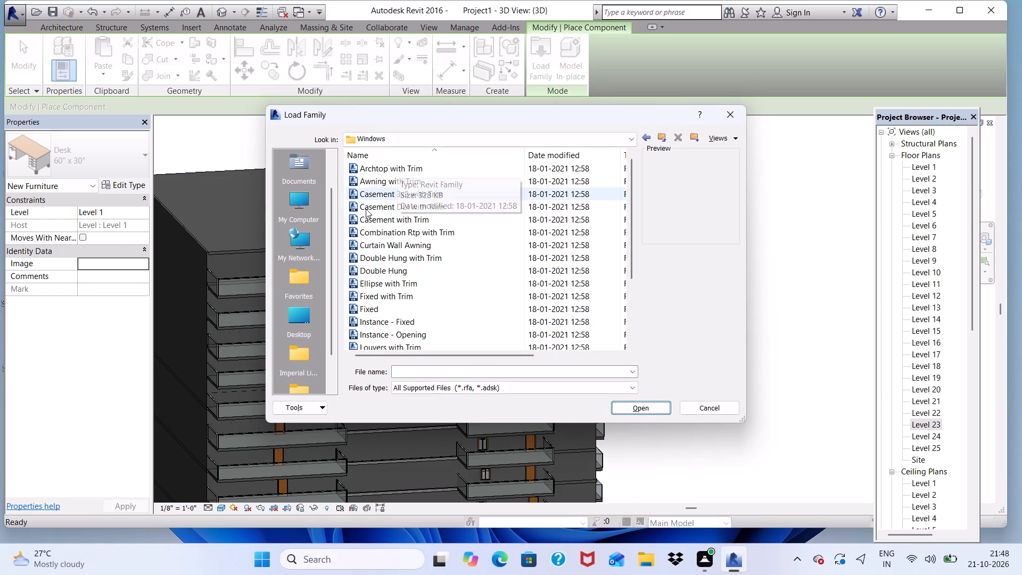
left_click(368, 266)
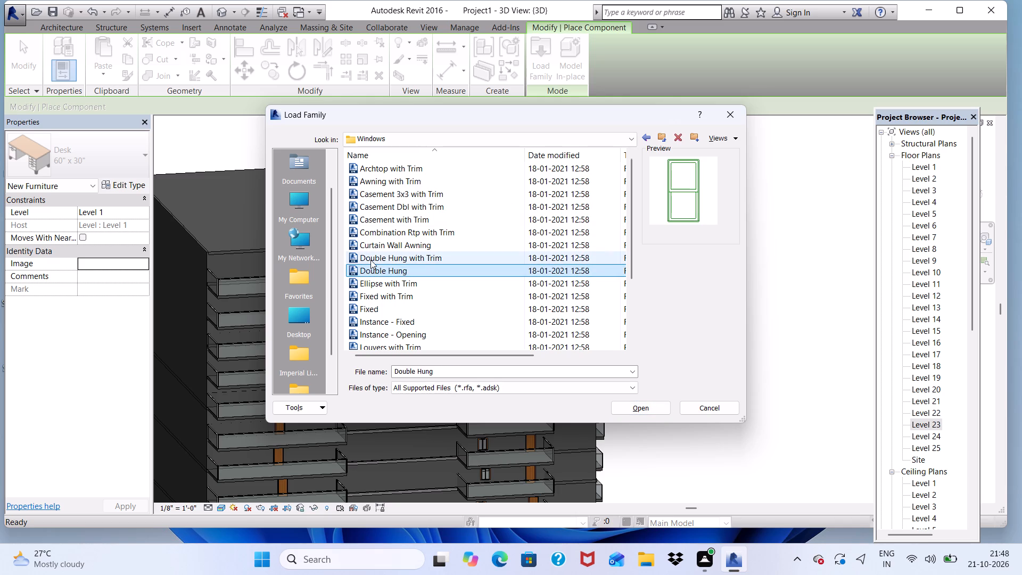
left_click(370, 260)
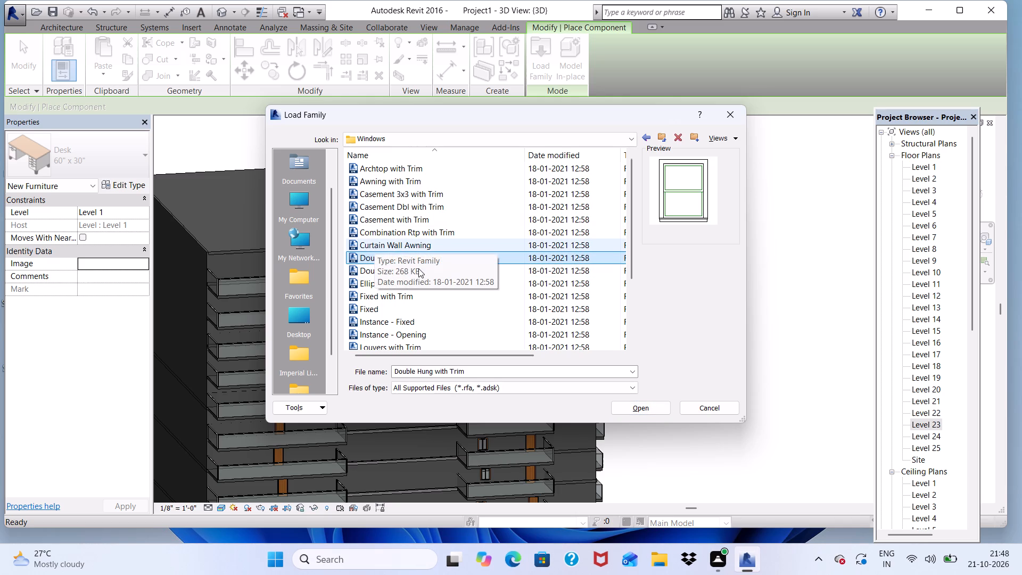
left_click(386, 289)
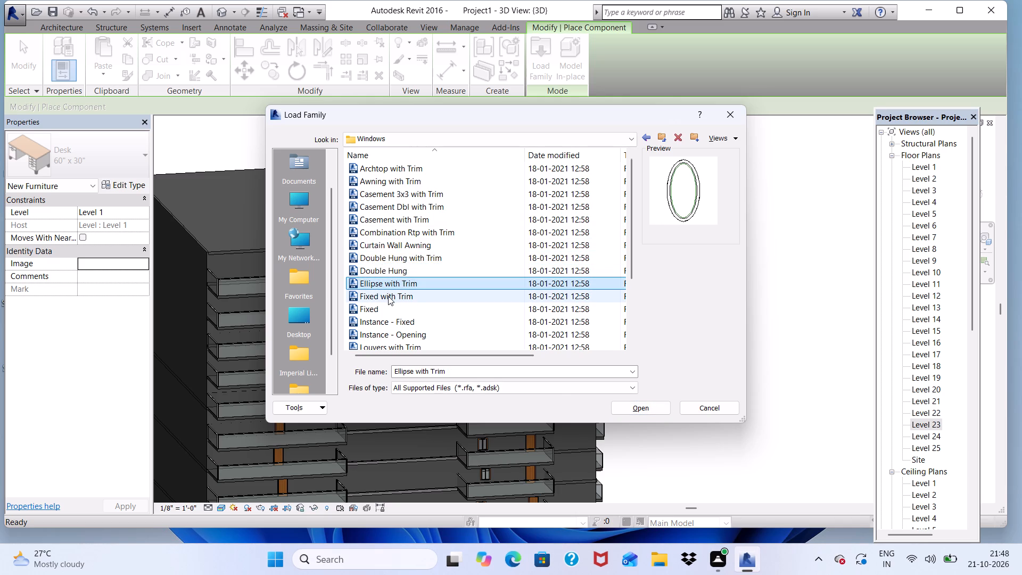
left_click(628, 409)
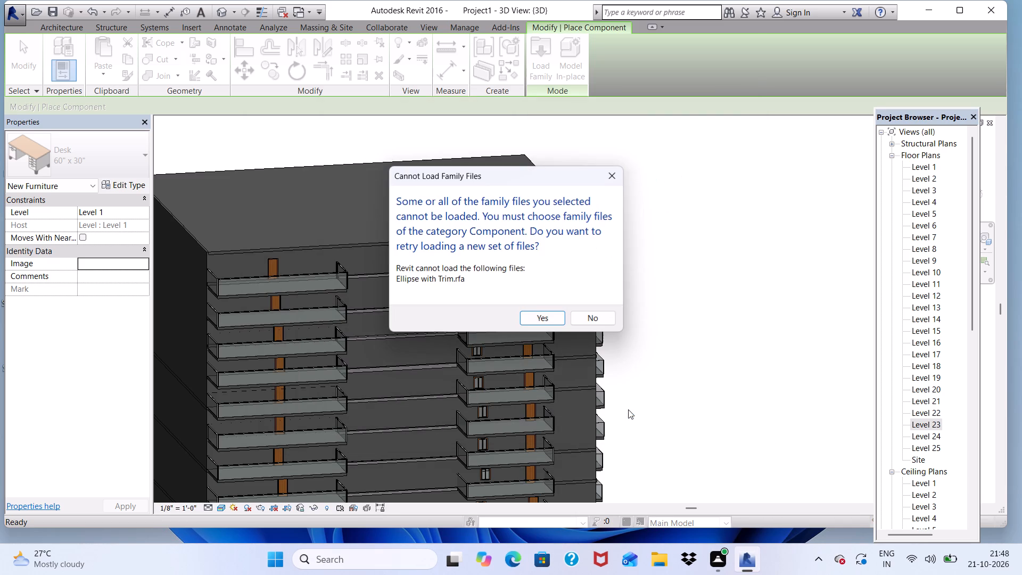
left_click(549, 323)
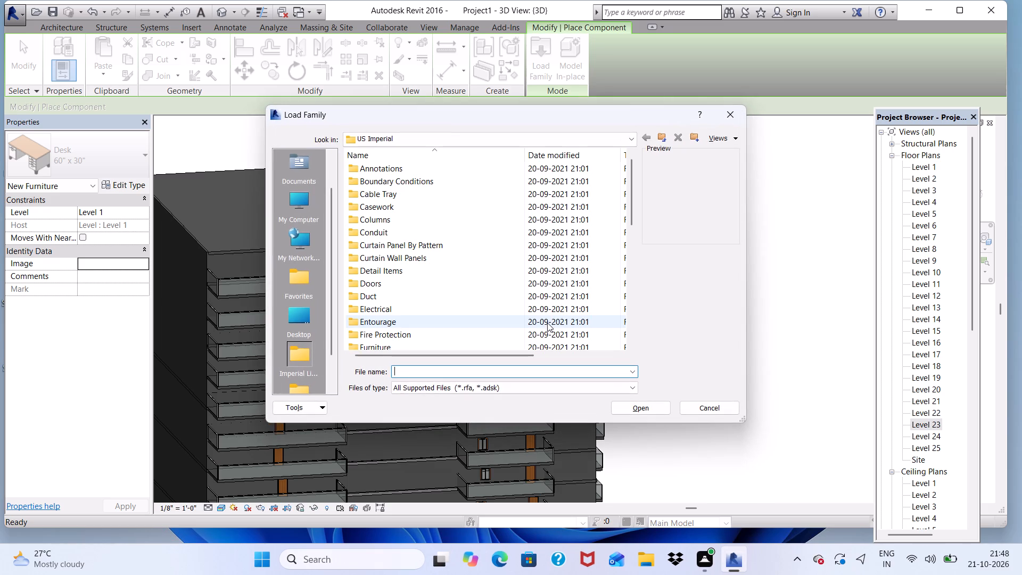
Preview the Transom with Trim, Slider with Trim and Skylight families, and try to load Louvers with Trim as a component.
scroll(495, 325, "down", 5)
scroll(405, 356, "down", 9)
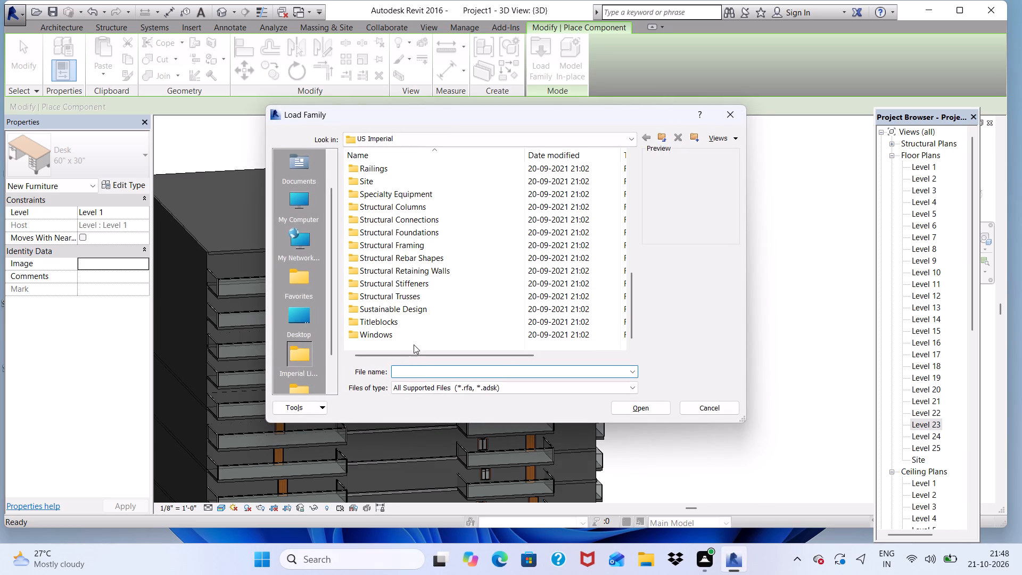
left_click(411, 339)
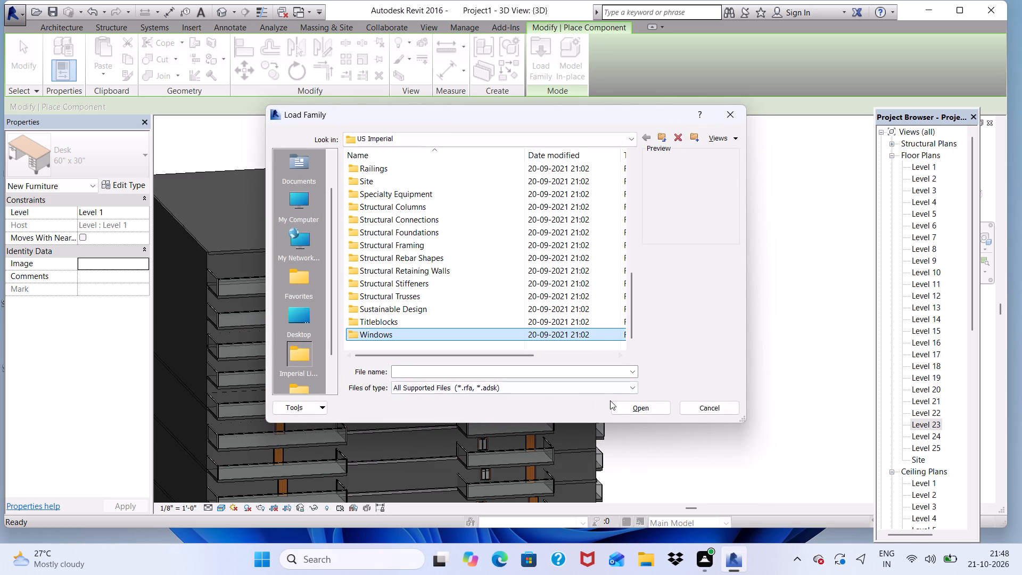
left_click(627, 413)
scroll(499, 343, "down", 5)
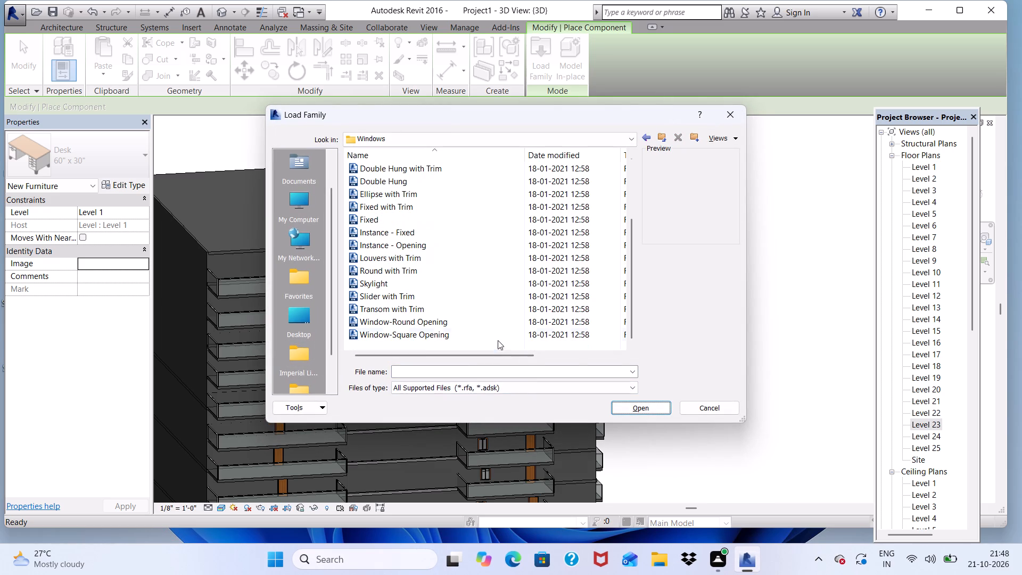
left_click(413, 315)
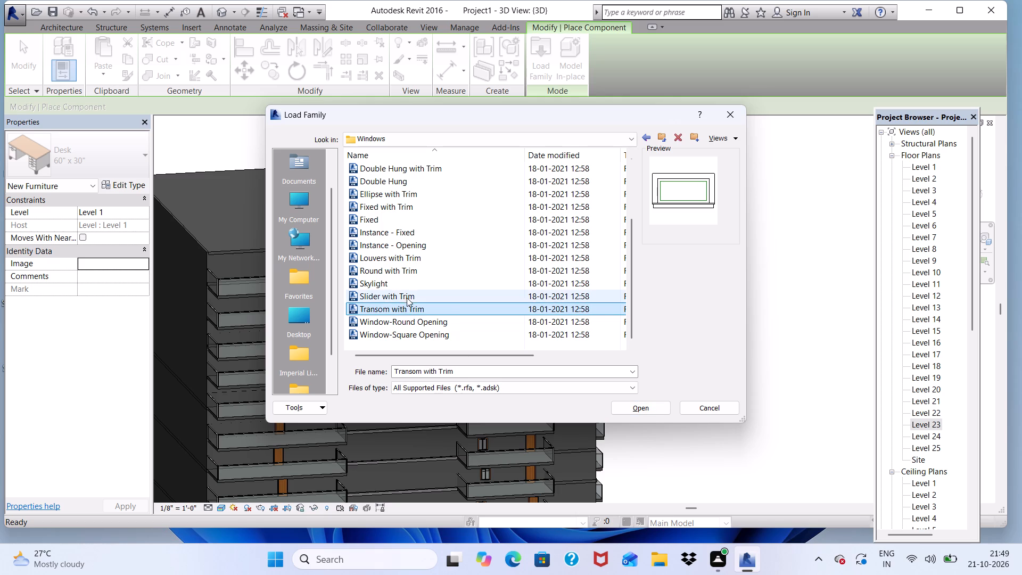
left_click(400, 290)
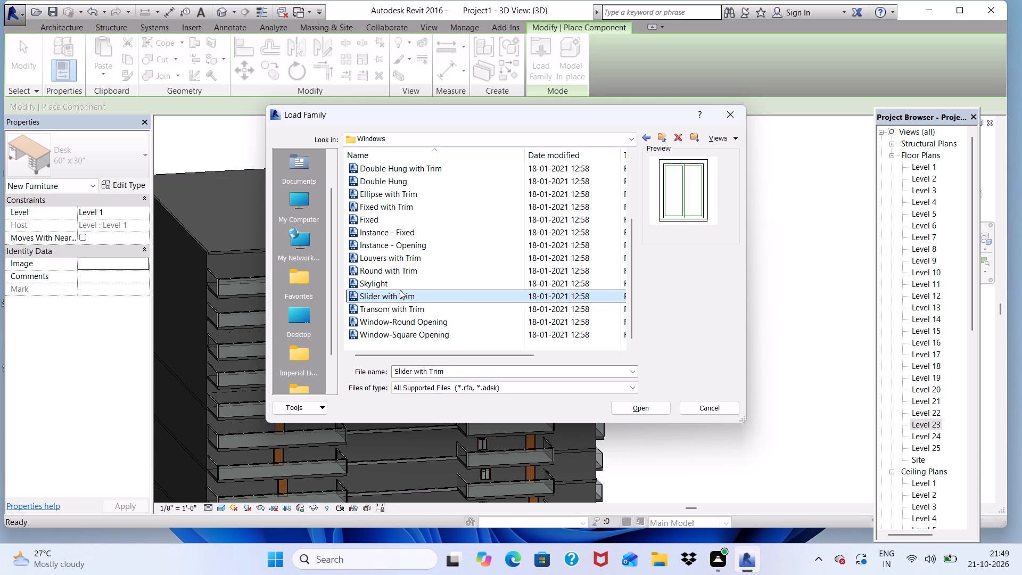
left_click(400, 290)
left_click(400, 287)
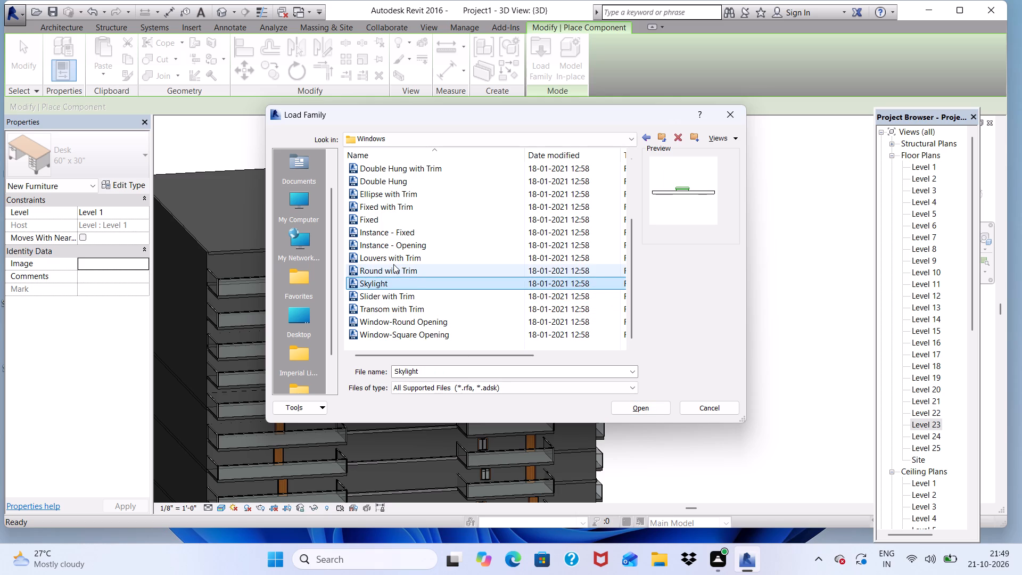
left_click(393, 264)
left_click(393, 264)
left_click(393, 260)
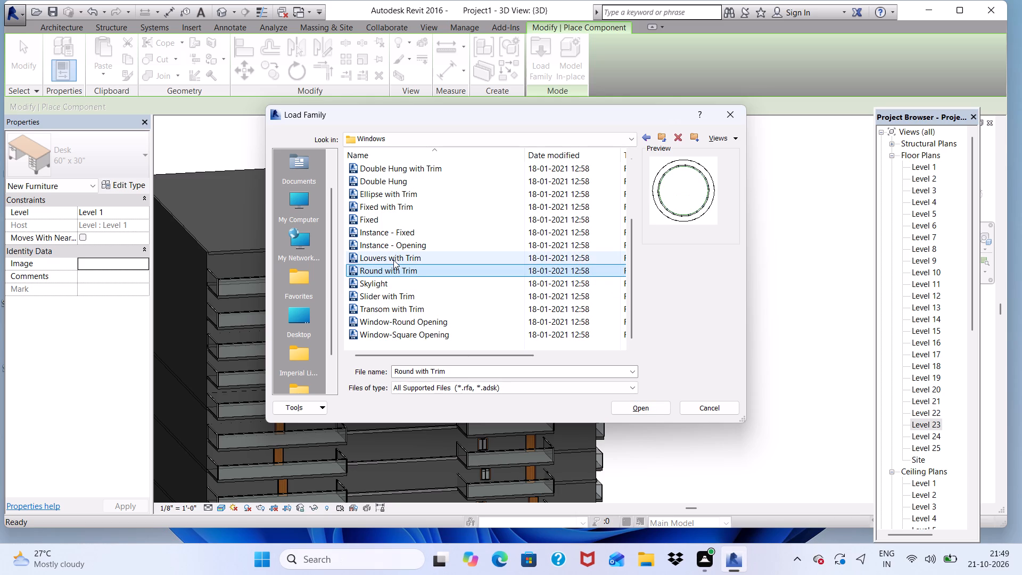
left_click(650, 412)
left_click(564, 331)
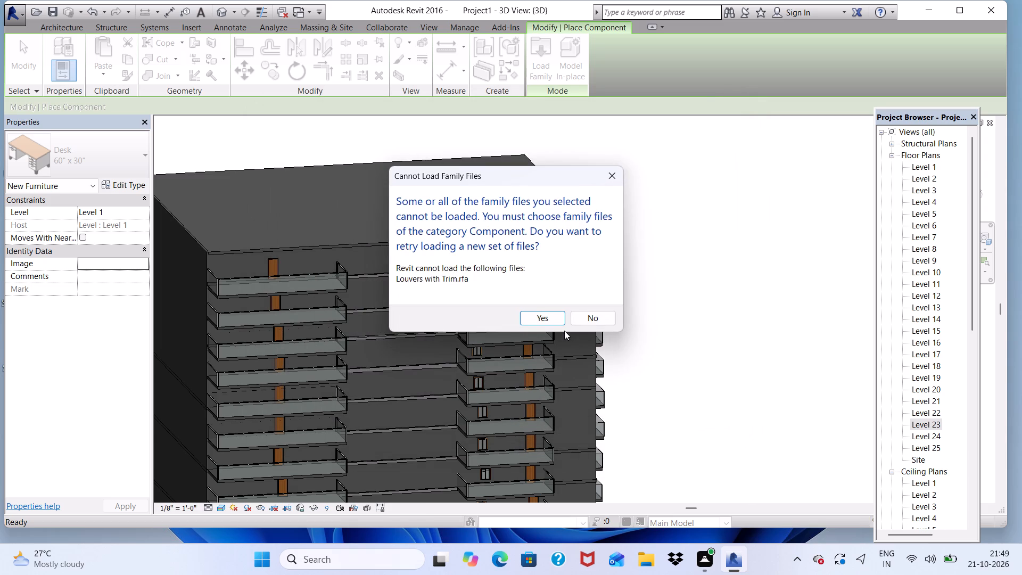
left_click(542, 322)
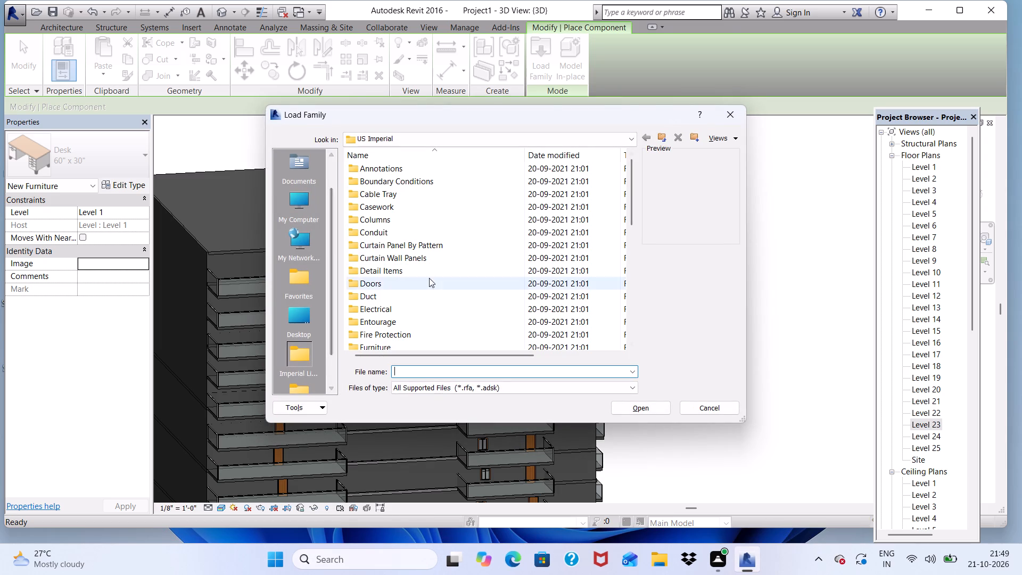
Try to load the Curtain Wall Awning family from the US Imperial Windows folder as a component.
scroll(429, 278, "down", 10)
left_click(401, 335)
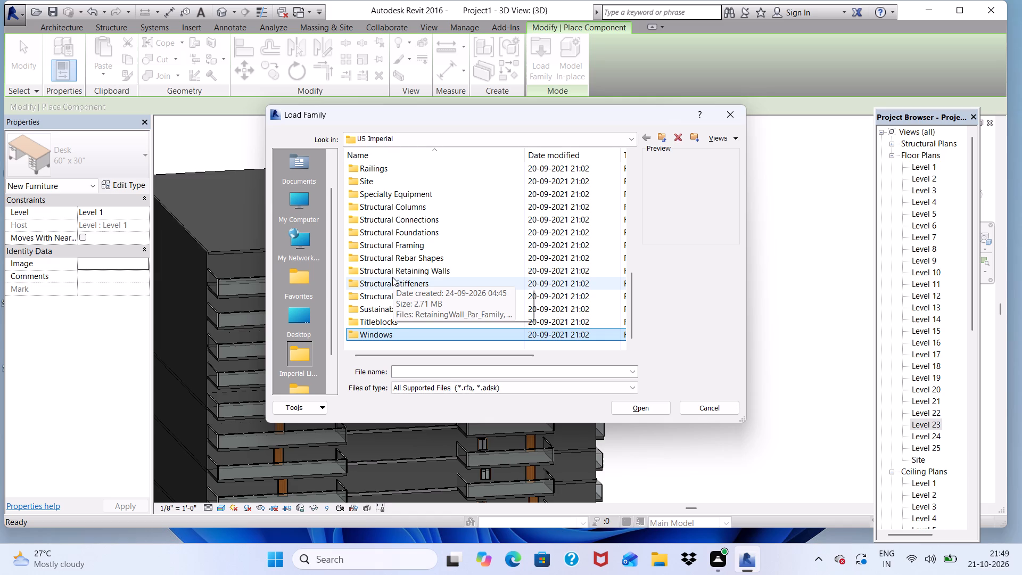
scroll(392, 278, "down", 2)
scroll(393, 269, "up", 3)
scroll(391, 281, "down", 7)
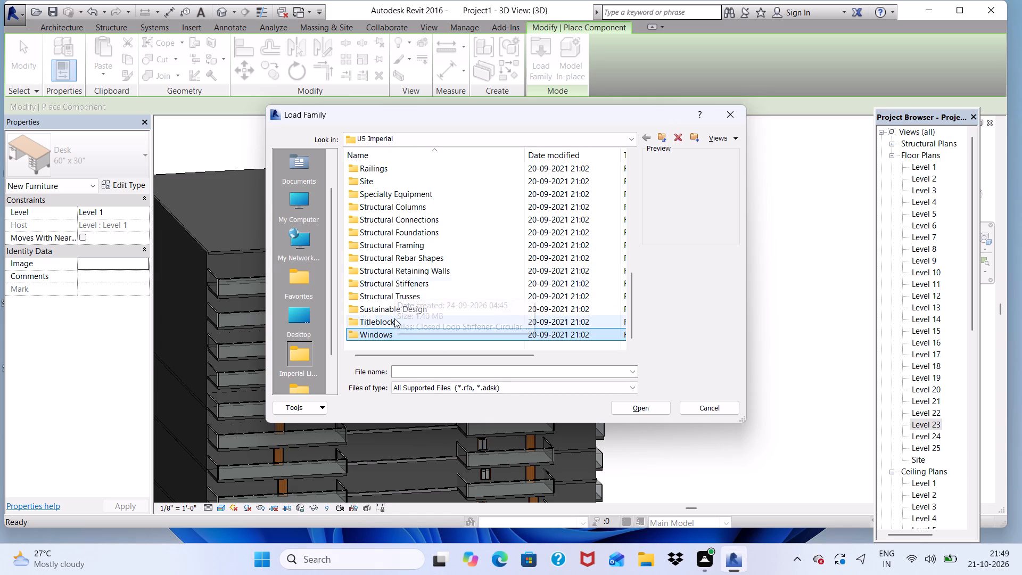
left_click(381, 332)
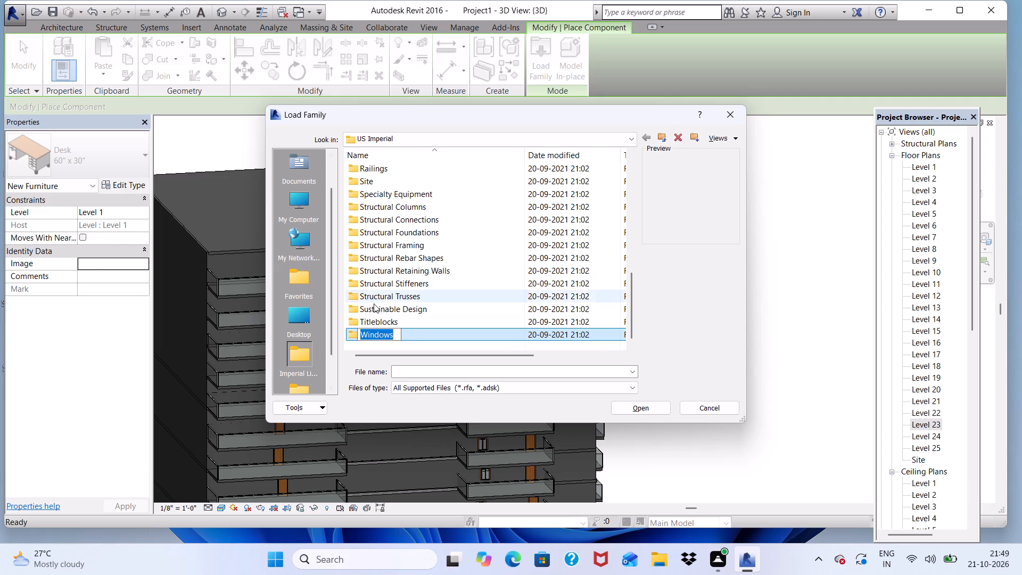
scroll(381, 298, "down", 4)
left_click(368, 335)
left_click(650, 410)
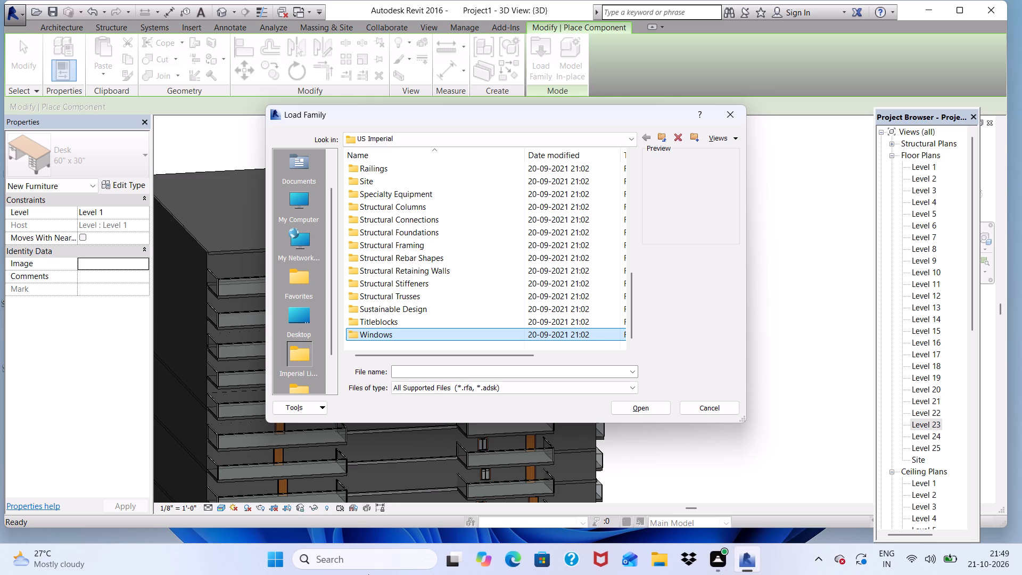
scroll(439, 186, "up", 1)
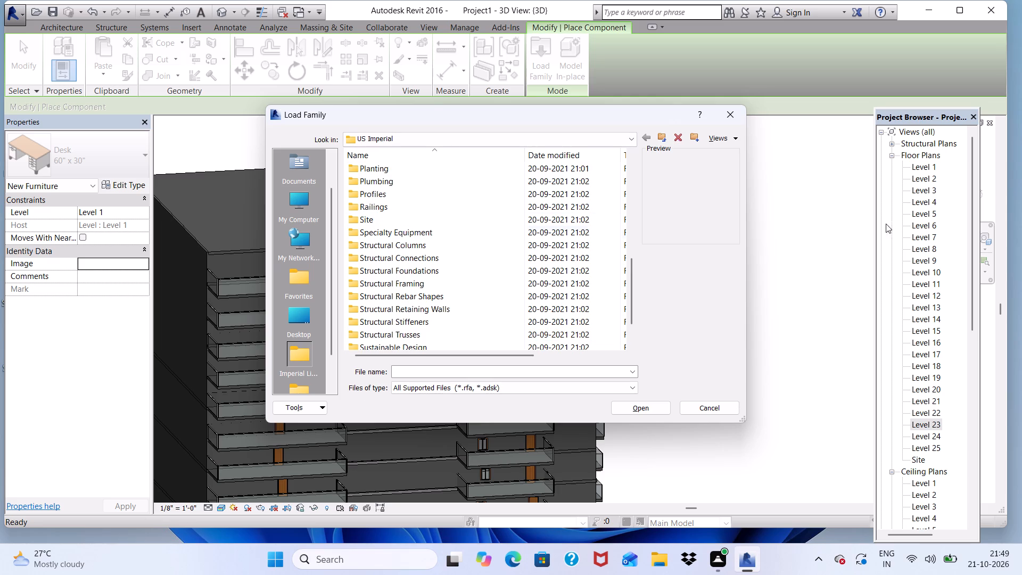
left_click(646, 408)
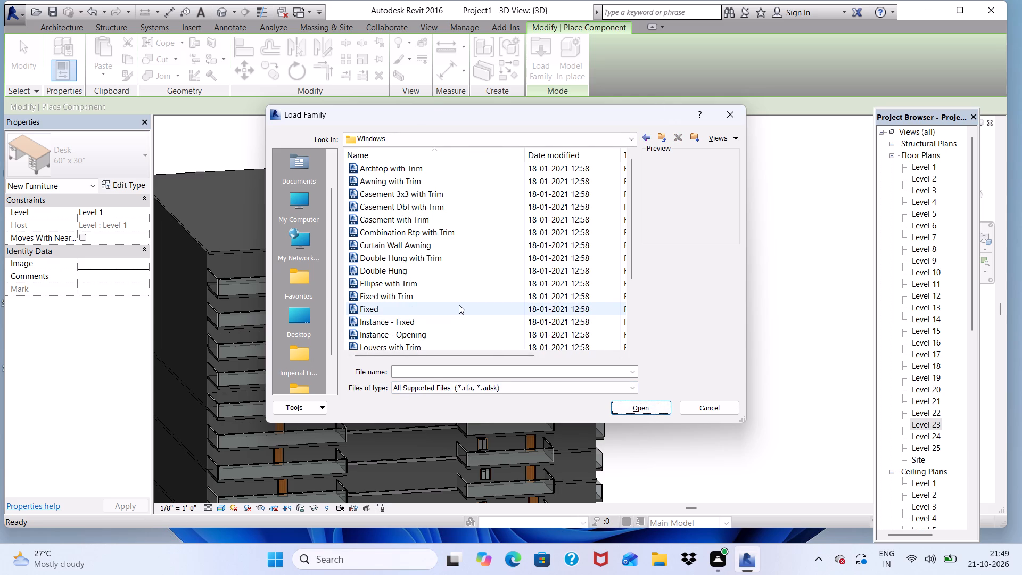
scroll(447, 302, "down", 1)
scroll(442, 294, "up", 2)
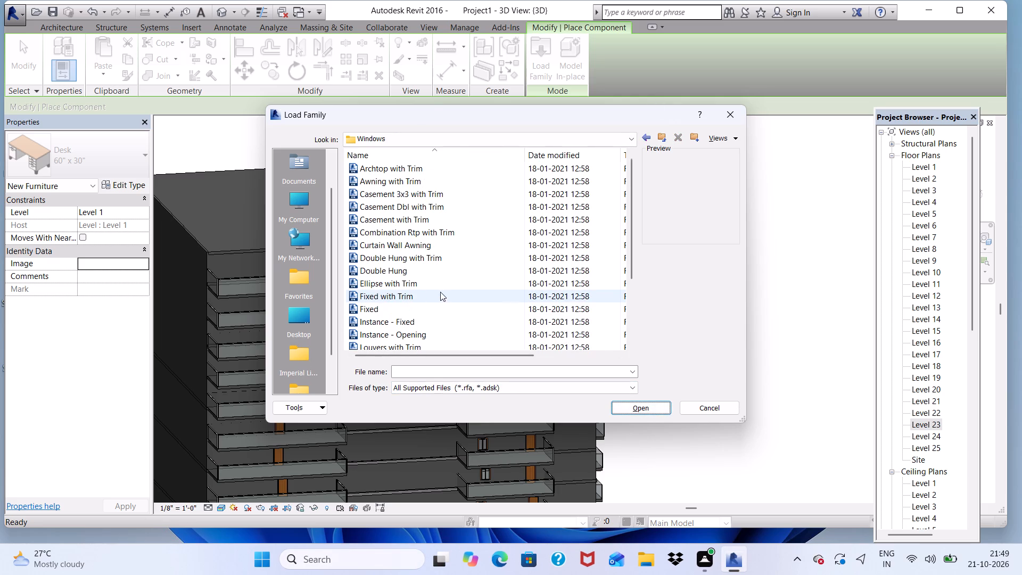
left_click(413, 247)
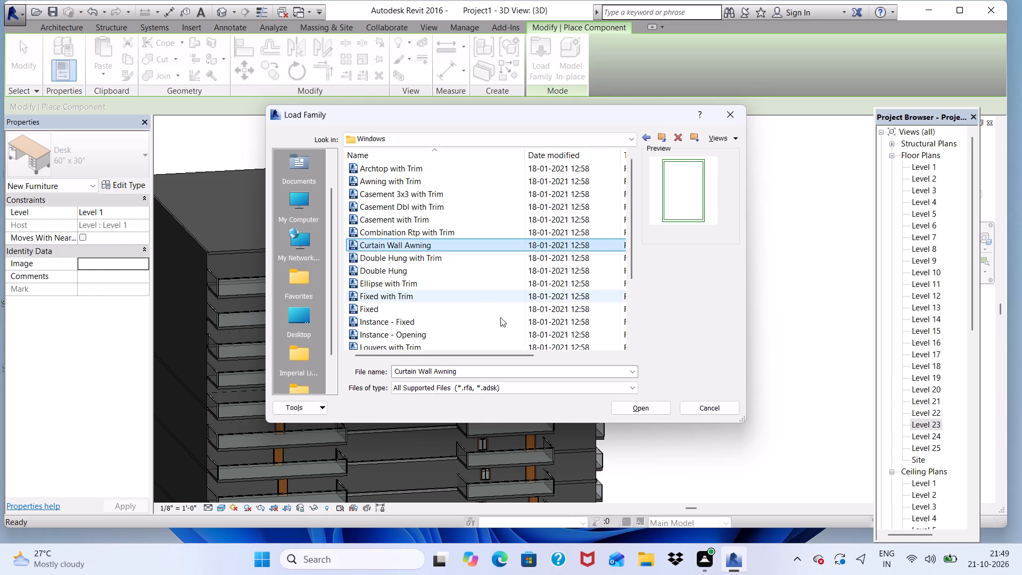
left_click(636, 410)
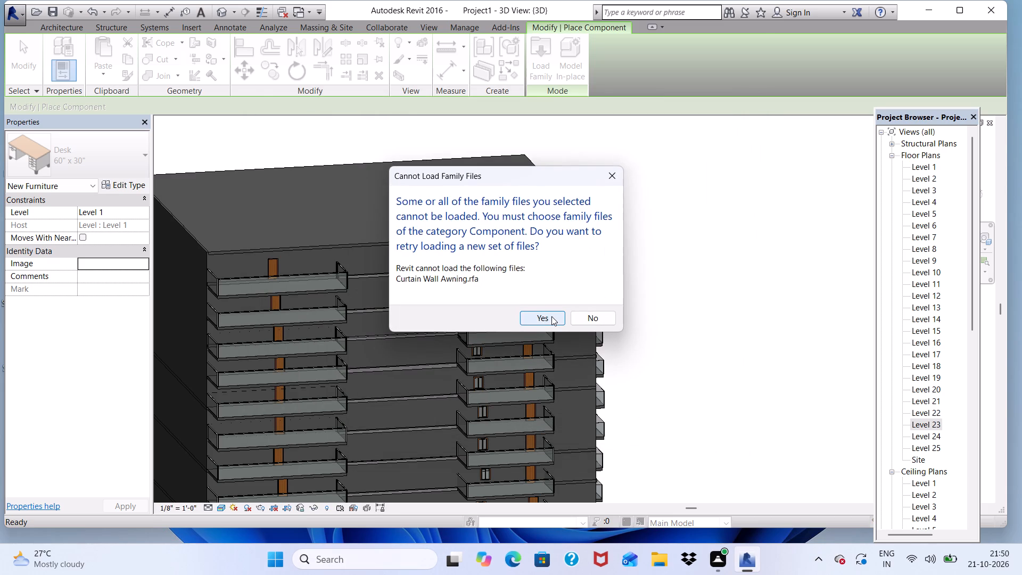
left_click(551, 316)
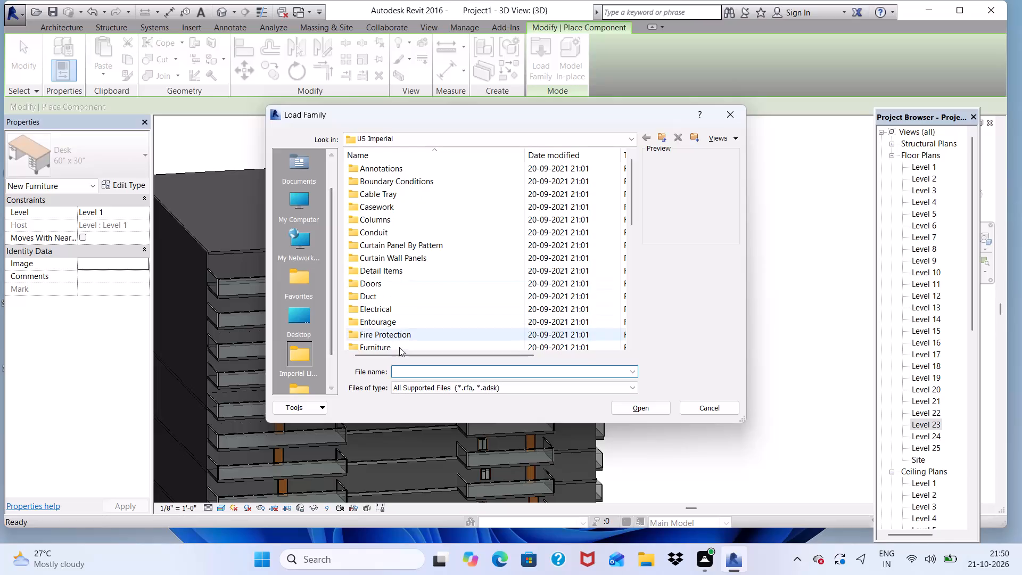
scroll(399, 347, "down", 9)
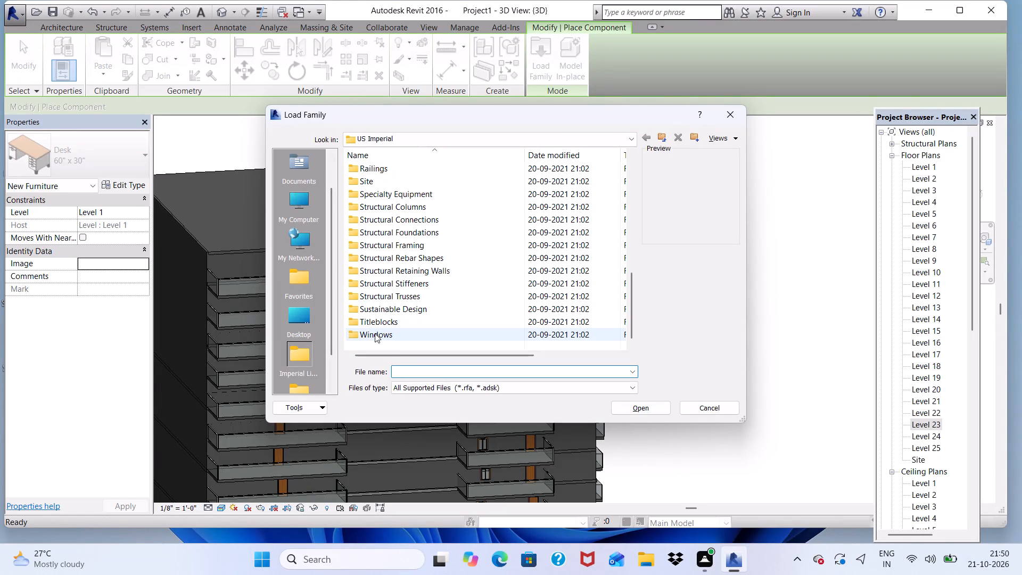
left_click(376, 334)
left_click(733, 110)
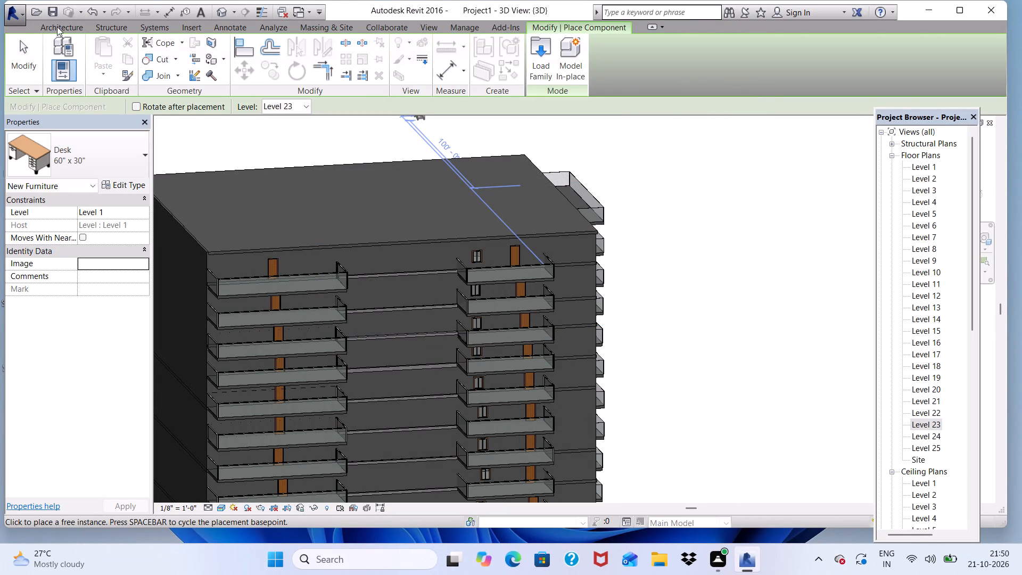
Place Fixed 24" x 48" windows on the top three levels of the wall between the balcony stacks, about 18' from the narrower stack.
left_click(58, 24)
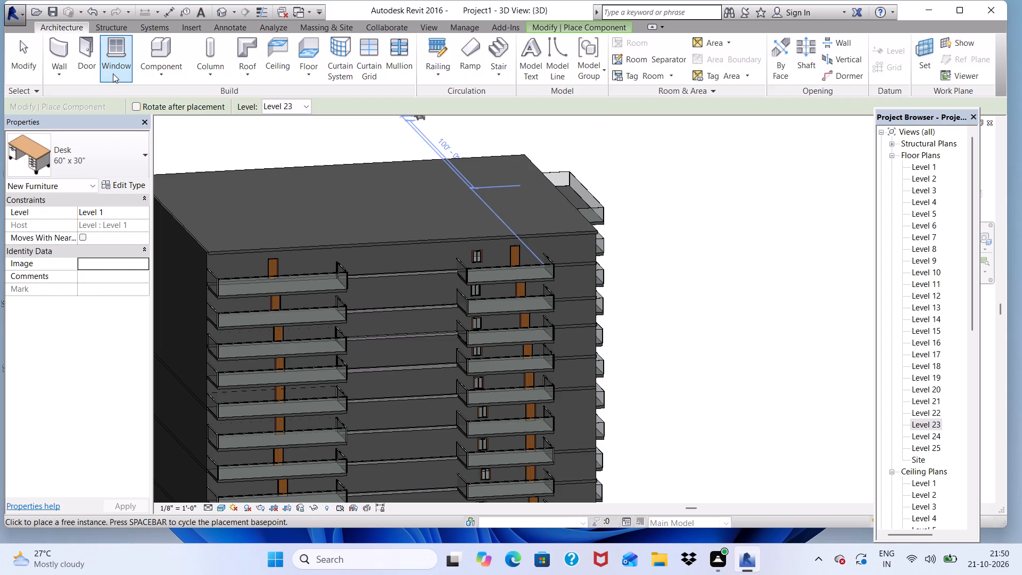
double_click(113, 73)
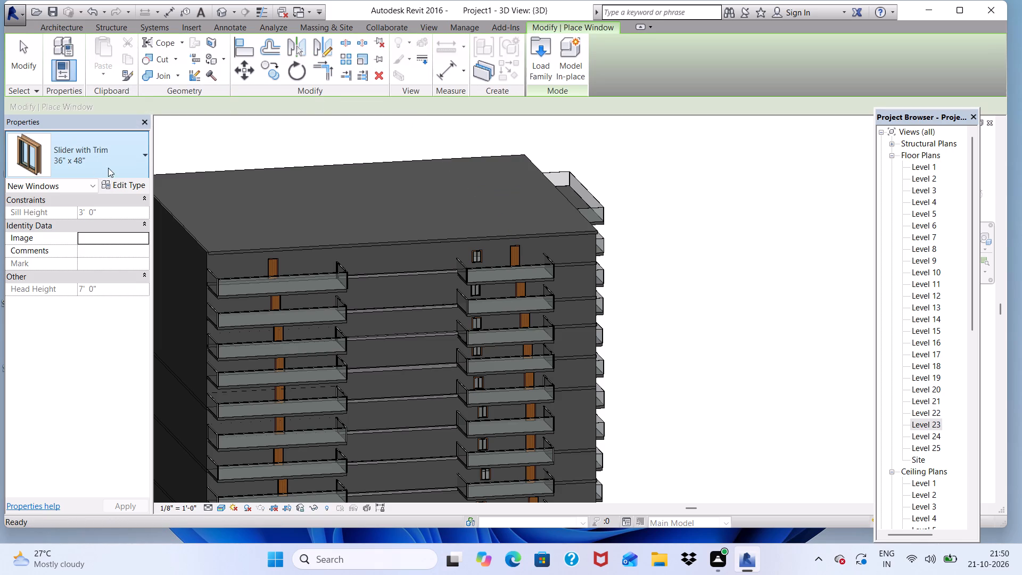
left_click(143, 160)
scroll(115, 227, "down", 7)
scroll(84, 309, "up", 4)
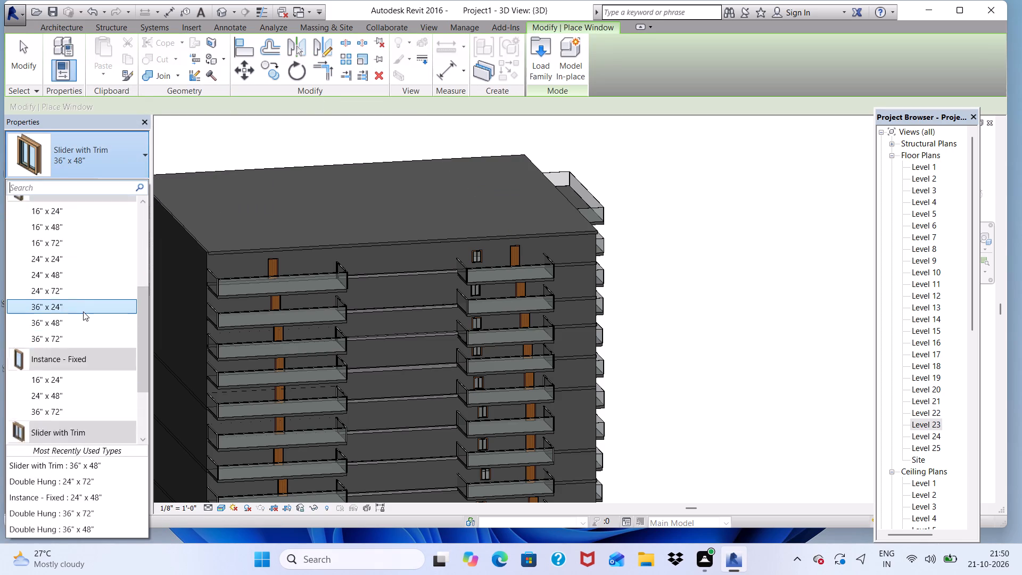
scroll(81, 311, "down", 6)
scroll(81, 311, "up", 11)
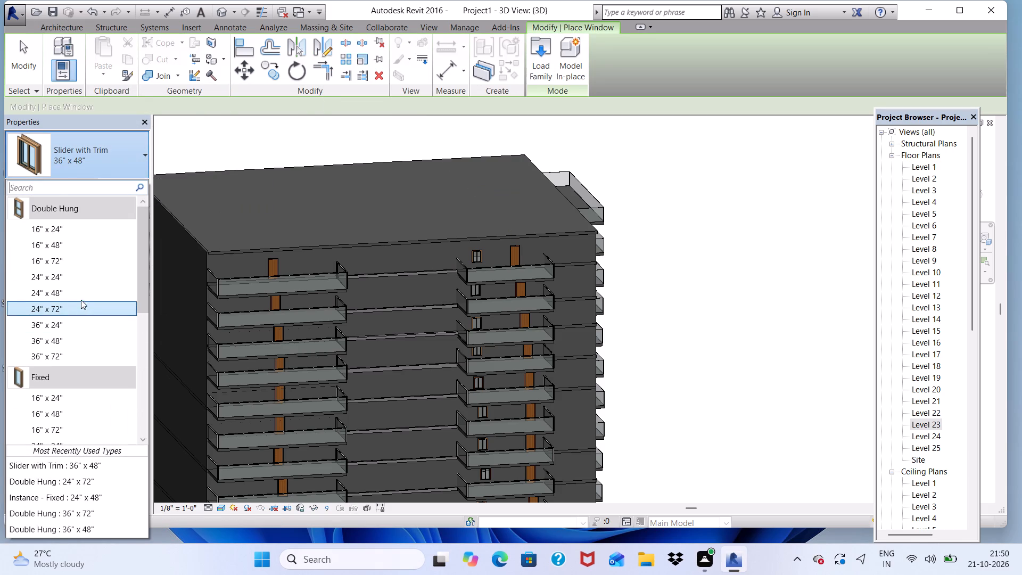
scroll(69, 258, "down", 4)
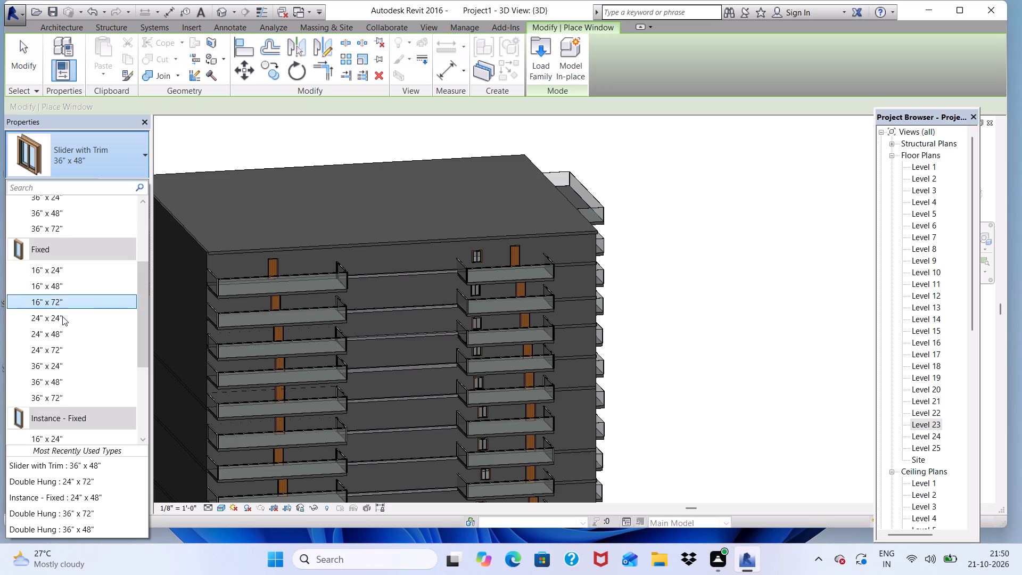
left_click(60, 333)
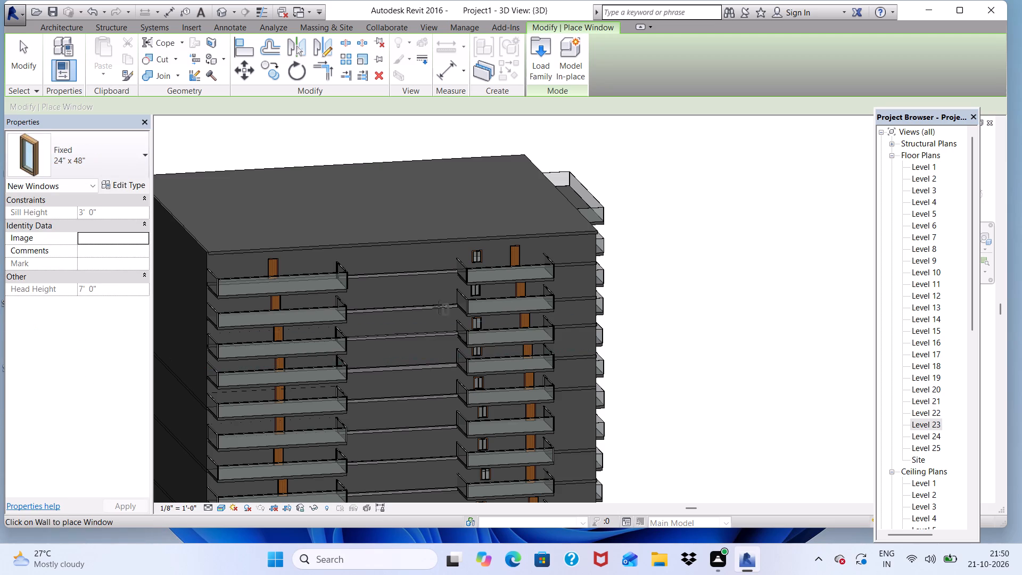
scroll(411, 275, "up", 4)
left_click(401, 240)
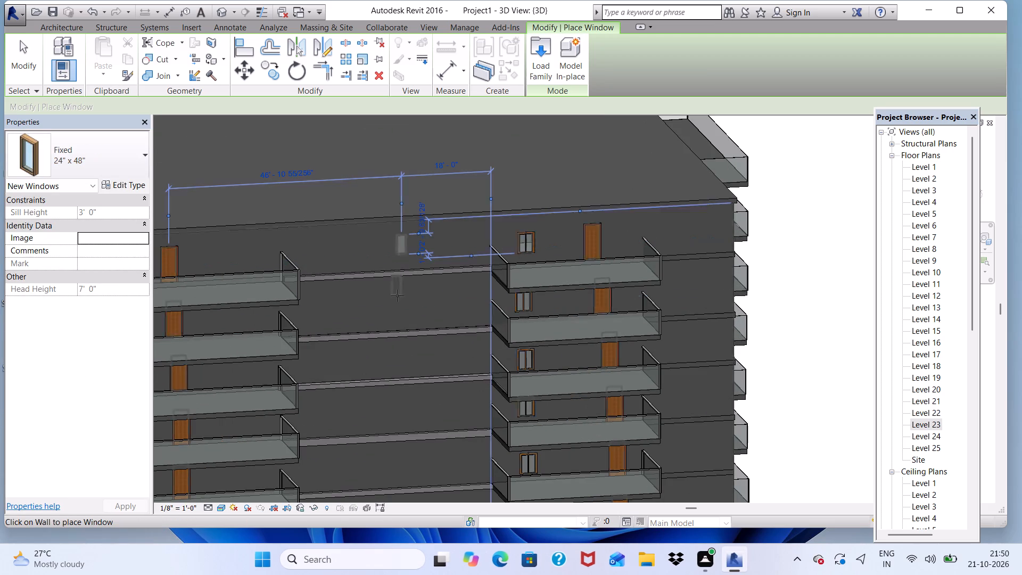
left_click(403, 310)
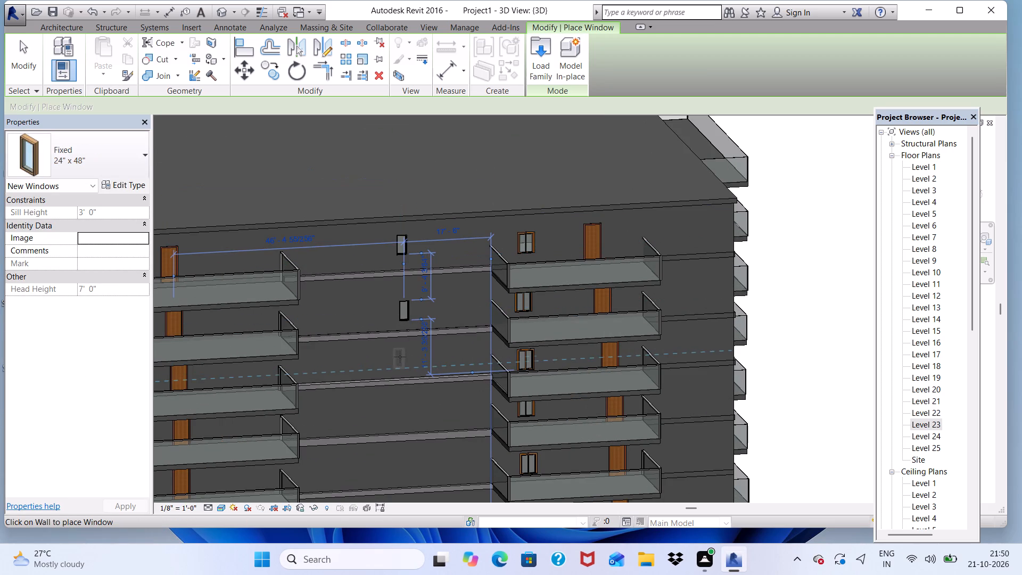
left_click(401, 358)
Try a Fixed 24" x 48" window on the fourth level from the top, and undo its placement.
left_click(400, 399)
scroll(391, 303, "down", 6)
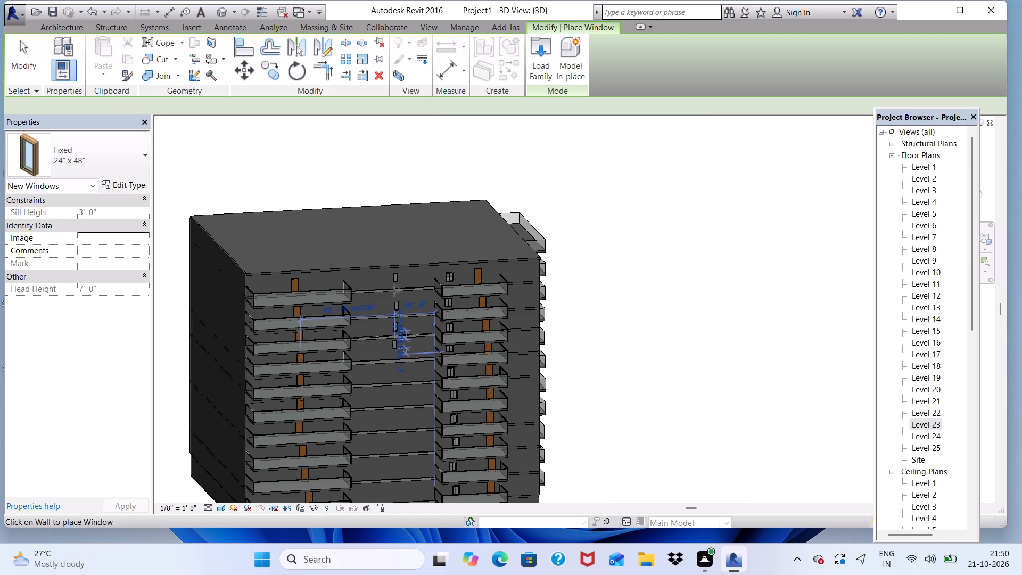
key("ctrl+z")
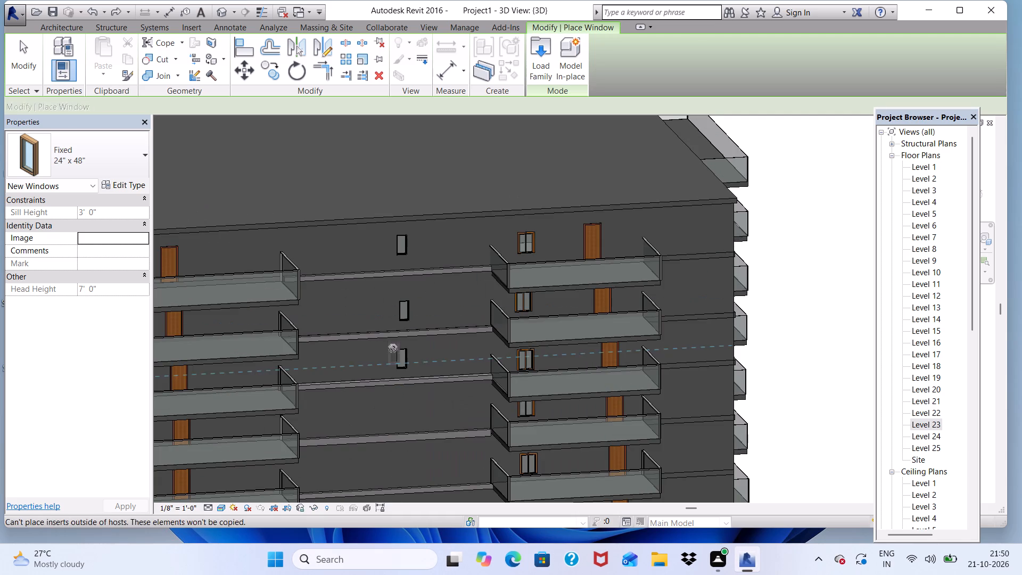
Continue the Fixed 24" x 48" window column between the balcony stacks on the fourth to eighth levels from the top.
left_click(403, 410)
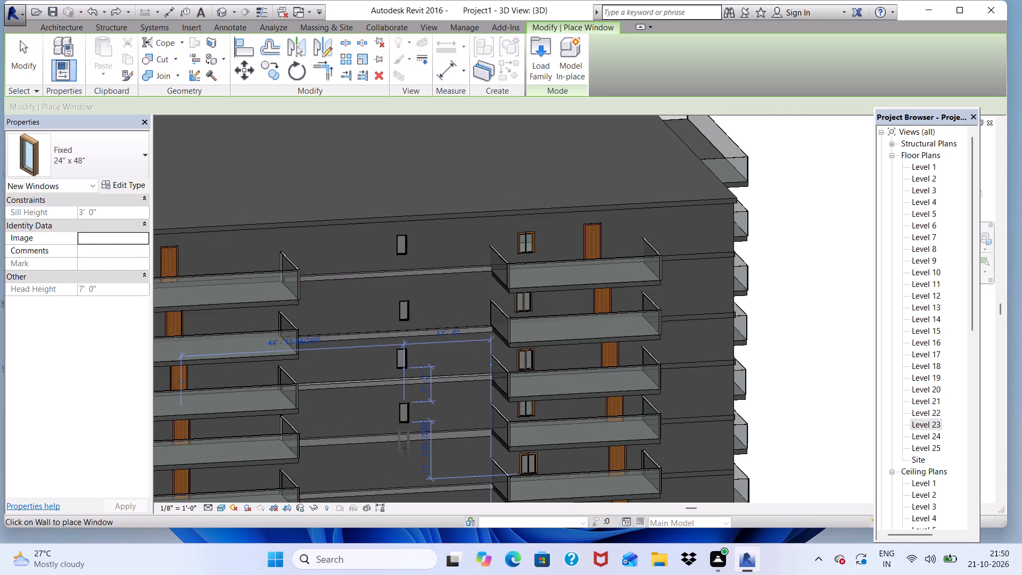
scroll(401, 429, "down", 13)
scroll(388, 286, "up", 13)
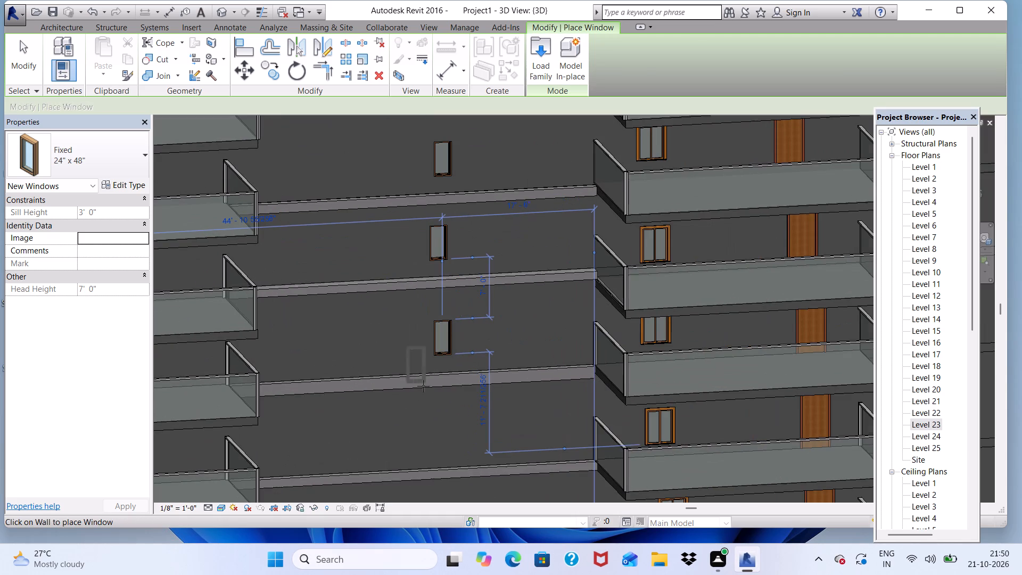
left_click(448, 422)
scroll(419, 215, "down", 12)
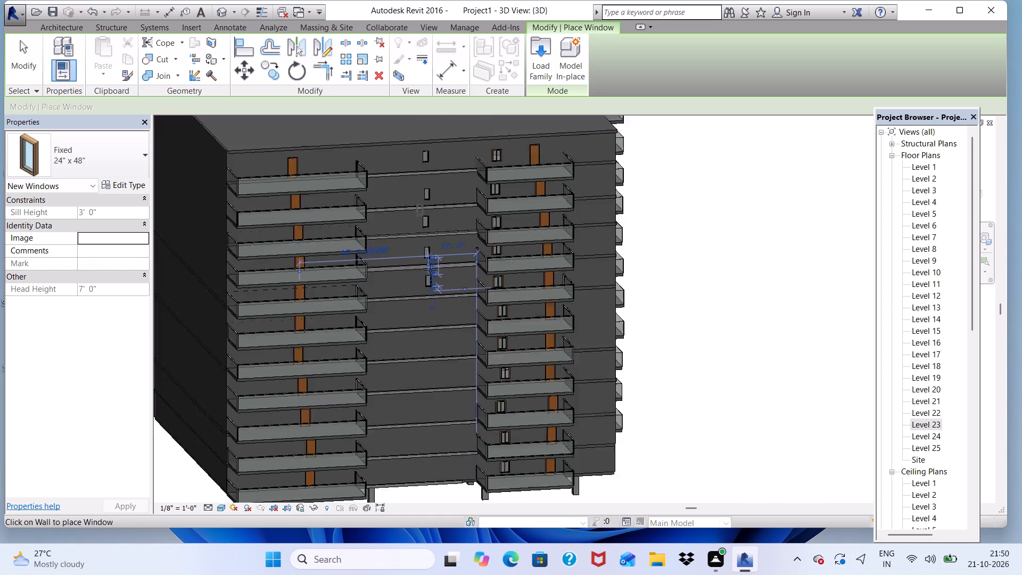
scroll(432, 280, "up", 11)
left_click(414, 278)
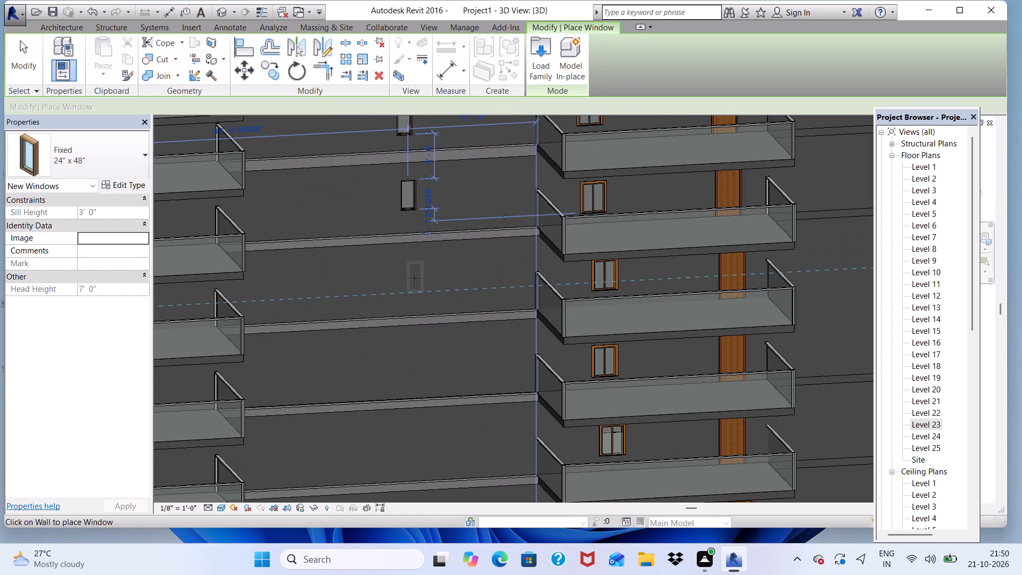
left_click(410, 361)
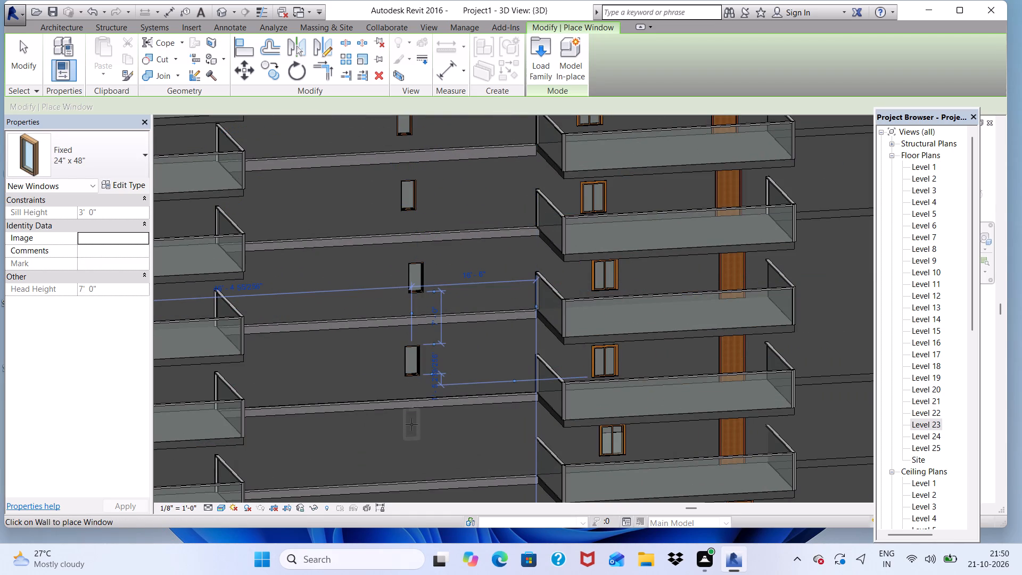
left_click(411, 439)
Place Fixed 24" x 48" windows on the three lowest levels of the wall between the balcony stacks, in line with the column above.
scroll(407, 359, "down", 7)
scroll(411, 397, "up", 5)
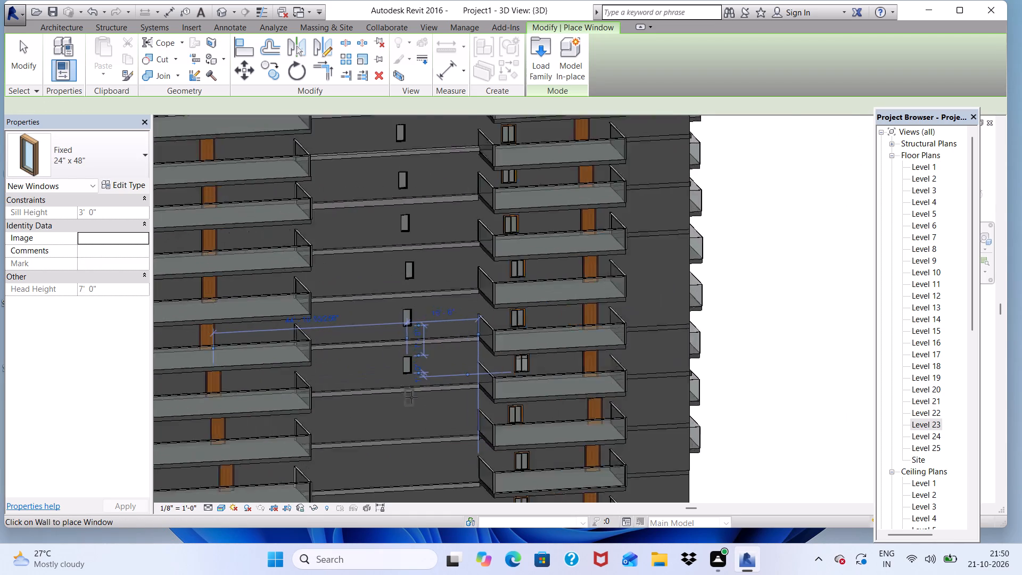
left_click(407, 416)
scroll(407, 416, "down", 7)
scroll(412, 439, "up", 7)
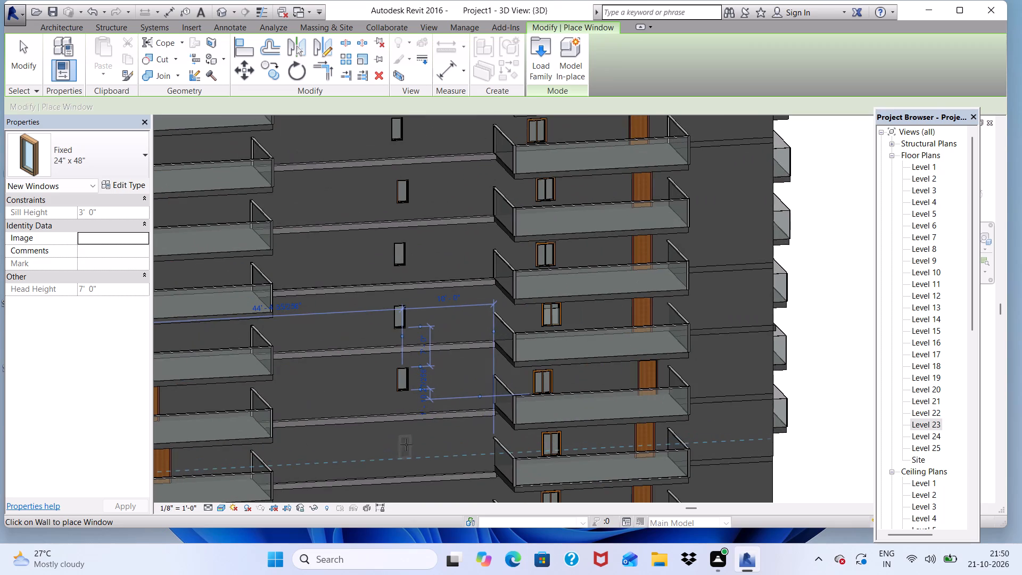
left_click(402, 450)
scroll(405, 434, "down", 8)
scroll(406, 433, "up", 7)
left_click(407, 463)
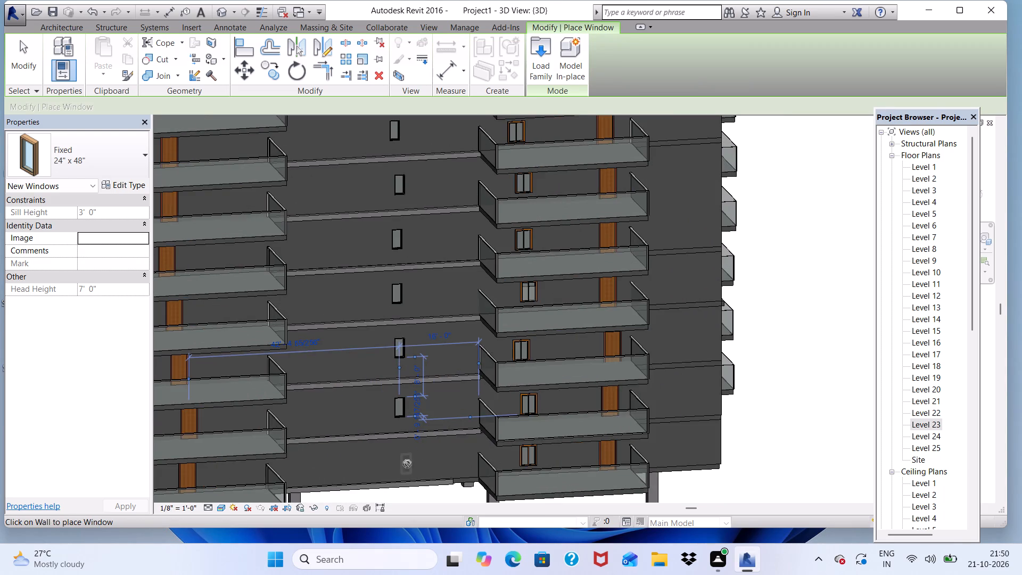
Place a Slider with Trim 36" x 24" window on the wider balcony stack's top level, about 12'-6" from the balcony door.
scroll(407, 464, "down", 12)
scroll(414, 352, "up", 6)
scroll(356, 375, "up", 3)
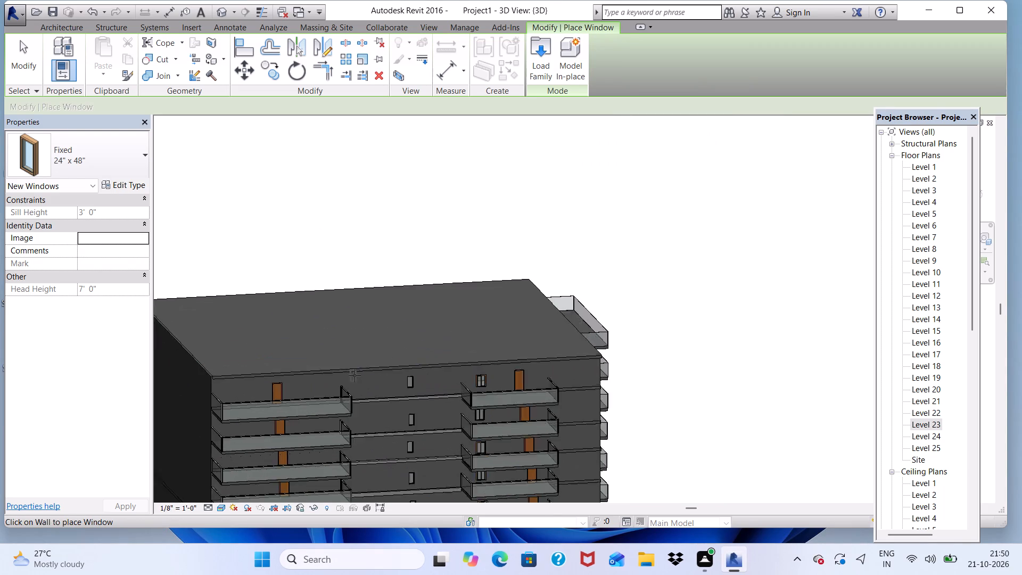
left_click(144, 161)
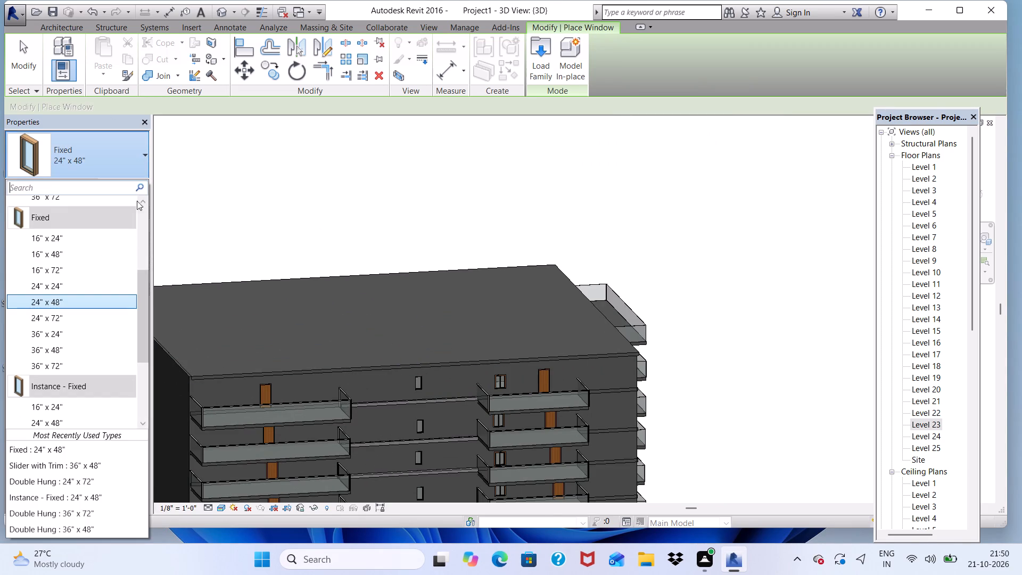
scroll(50, 394, "down", 4)
scroll(52, 392, "up", 1)
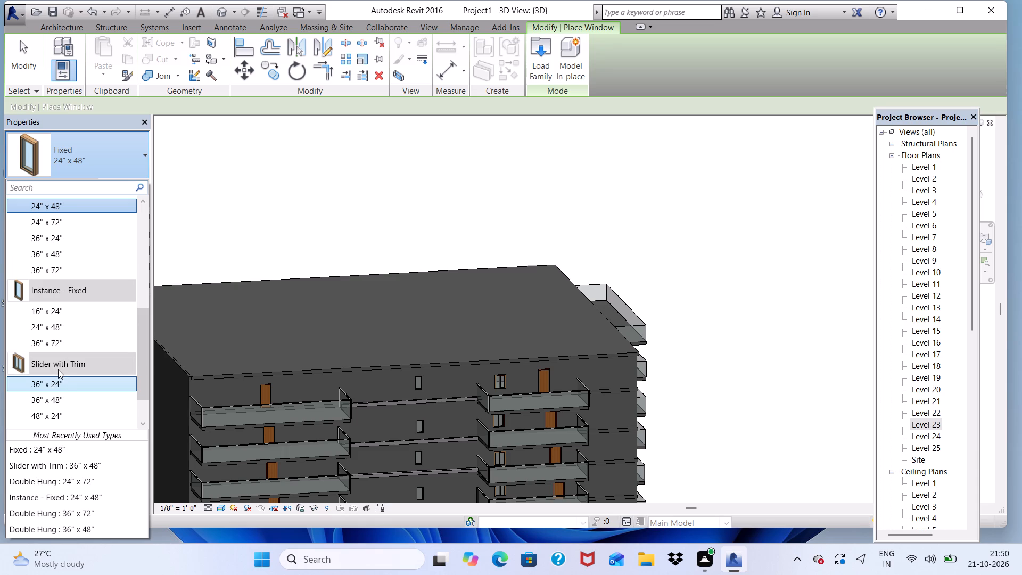
left_click(59, 387)
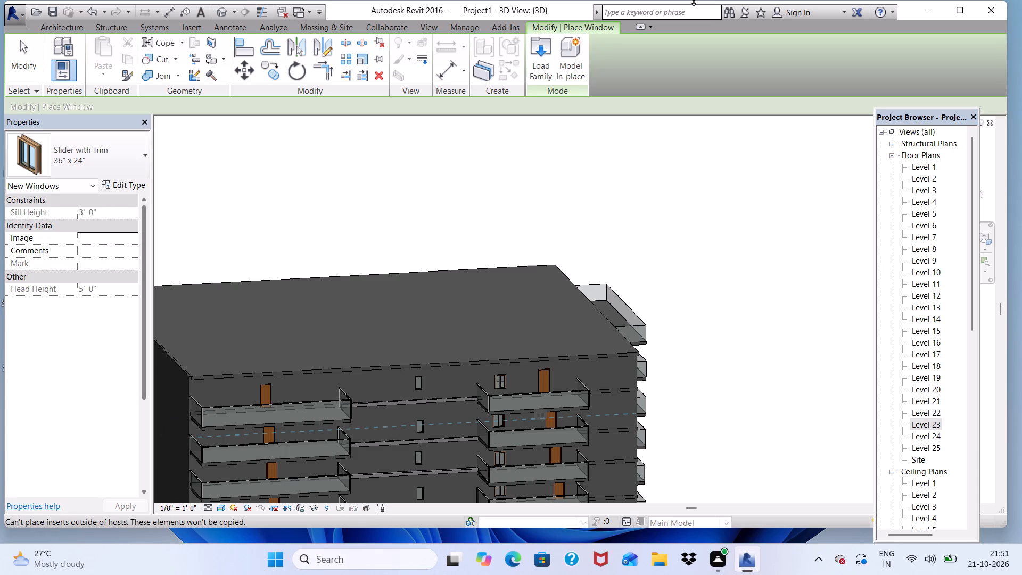
scroll(244, 399, "up", 2)
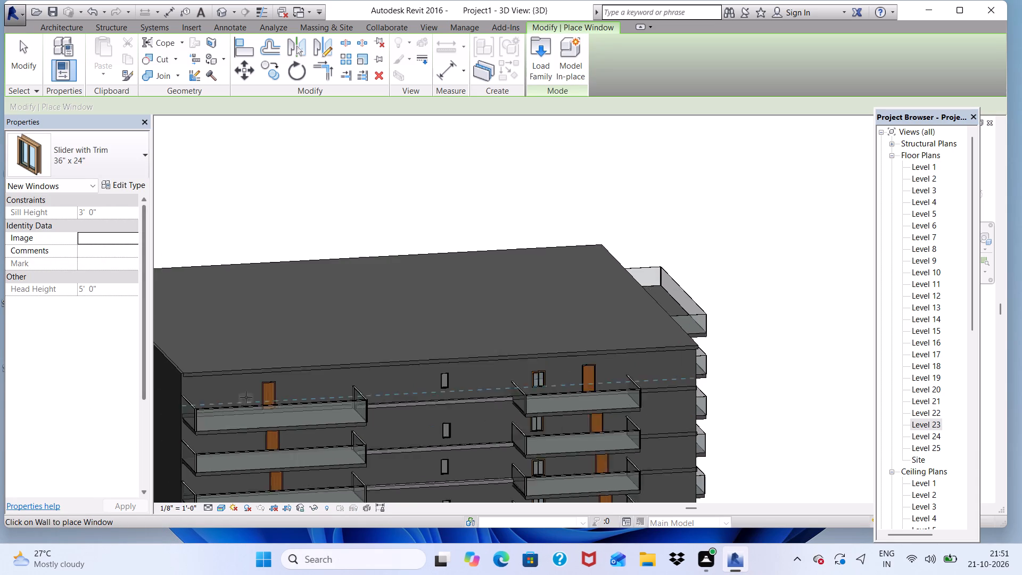
scroll(246, 397, "up", 6)
left_click(199, 395)
Continue the Slider with Trim 36" x 24" window column beside the wider balcony stack's doors on the second to fifth levels from the top.
scroll(238, 369, "down", 5)
scroll(339, 403, "up", 5)
scroll(260, 378, "down", 6)
scroll(222, 449, "up", 6)
scroll(198, 413, "up", 1)
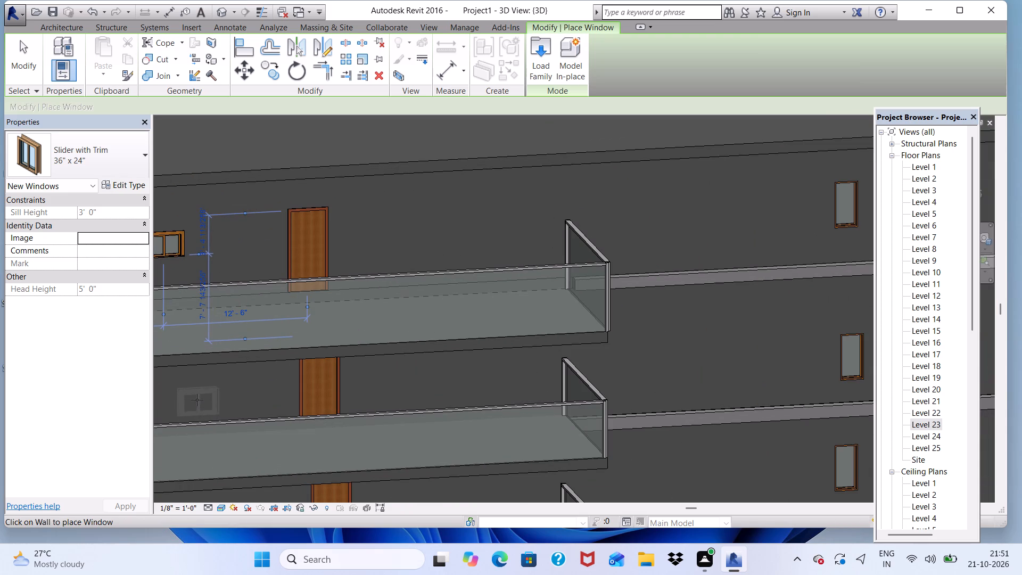
left_click(197, 398)
scroll(179, 360, "down", 11)
scroll(273, 373, "up", 6)
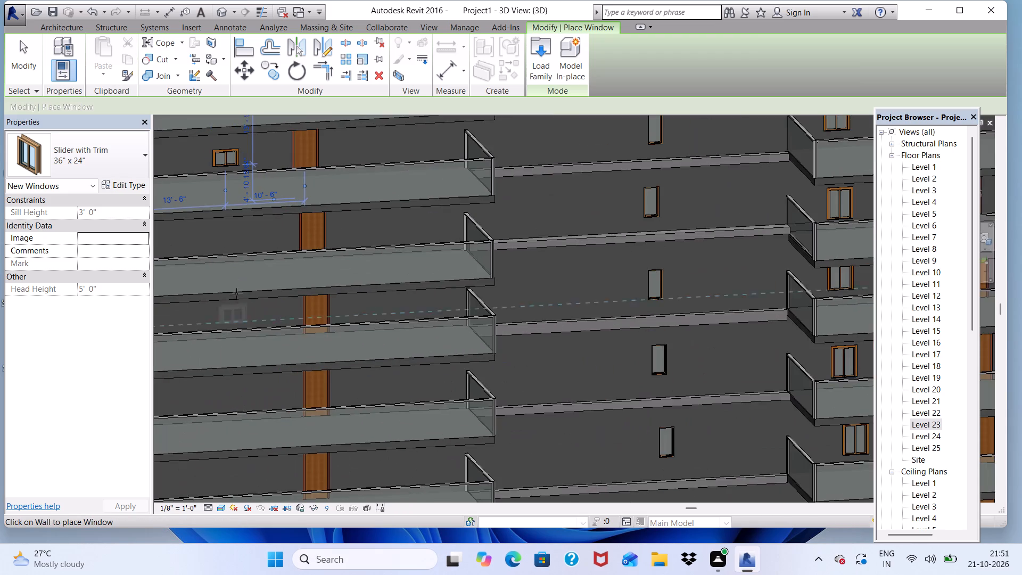
scroll(230, 259, "up", 2)
left_click(222, 234)
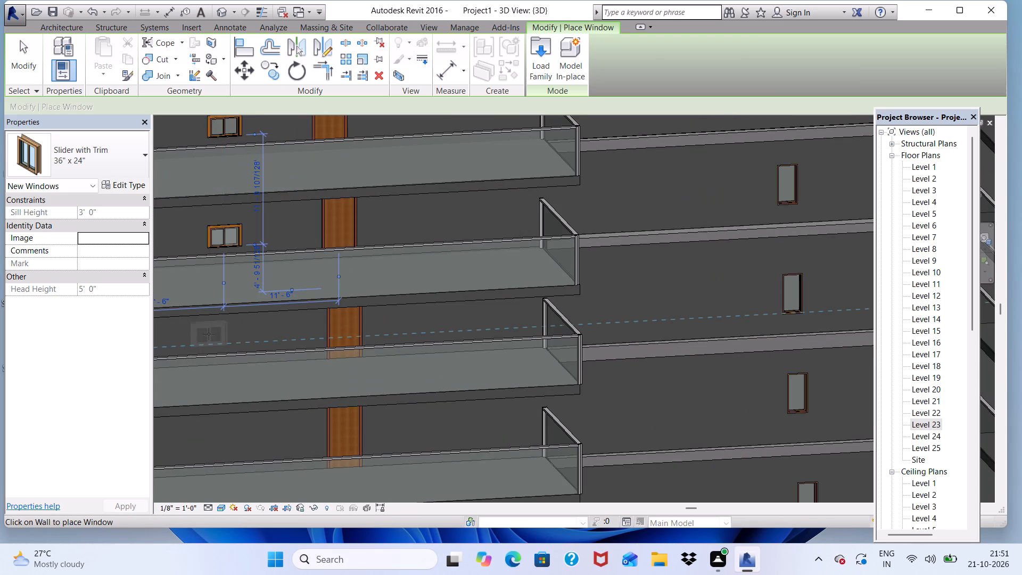
left_click(209, 333)
scroll(215, 348, "down", 1)
left_click(222, 432)
Place Slider with Trim 36" x 24" windows beside the wider stack's balcony doors on the sixth to eighth levels from the top.
scroll(232, 393, "down", 6)
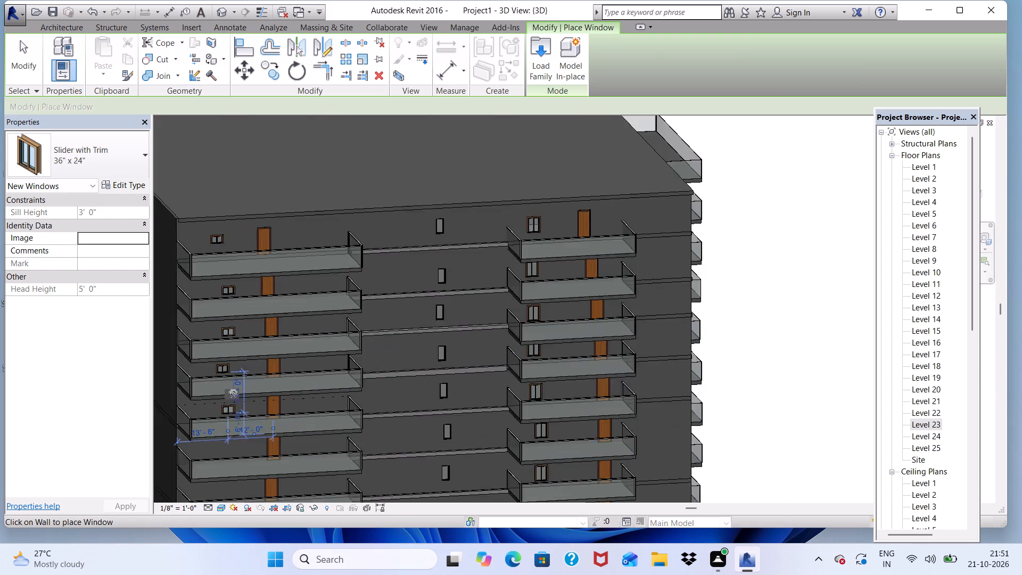
scroll(236, 433, "up", 7)
left_click(217, 463)
scroll(237, 396, "down", 7)
scroll(238, 451, "up", 5)
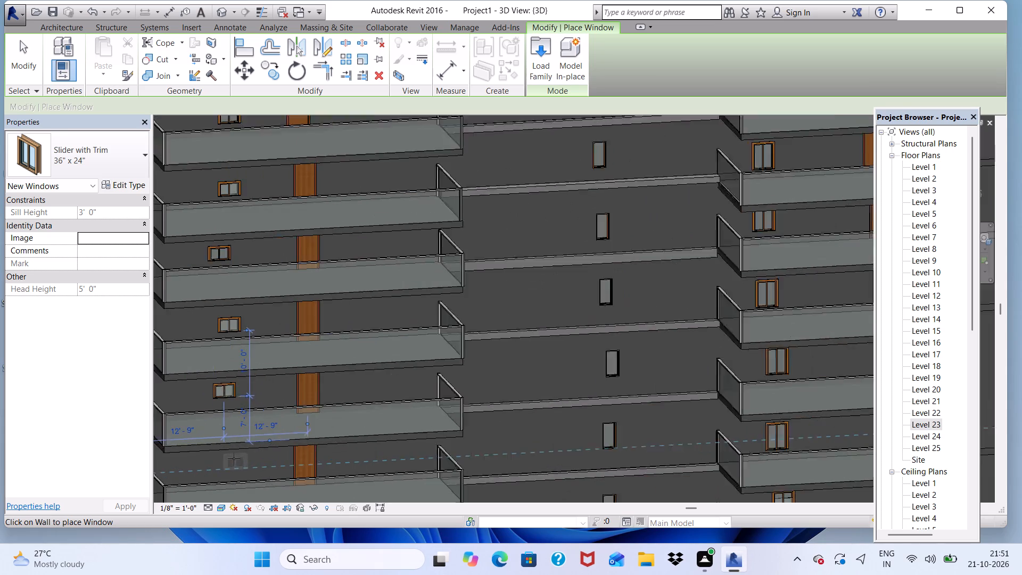
left_click(230, 463)
scroll(259, 409, "down", 6)
scroll(251, 472, "up", 8)
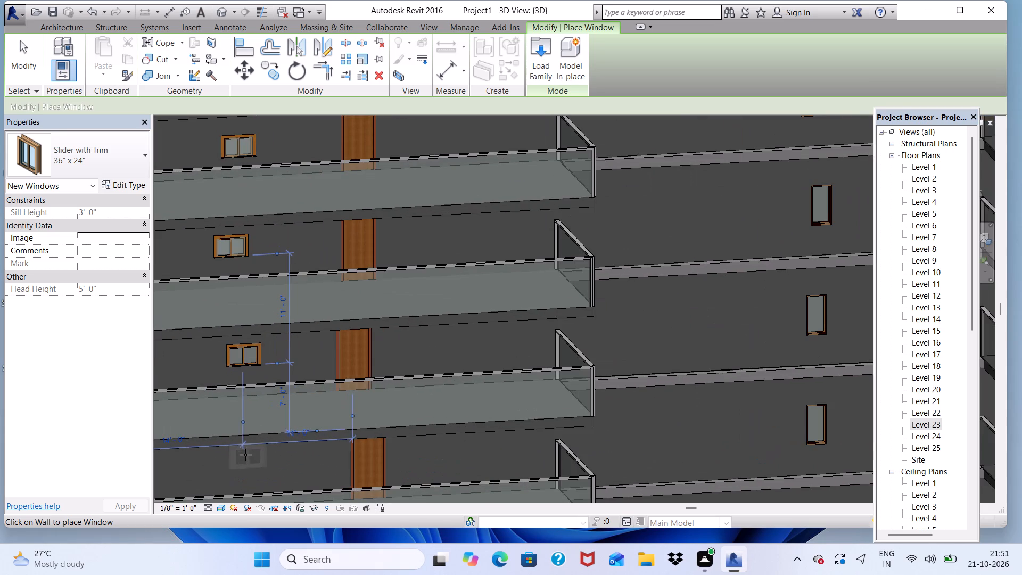
left_click(240, 465)
scroll(255, 397, "down", 5)
scroll(270, 484, "up", 5)
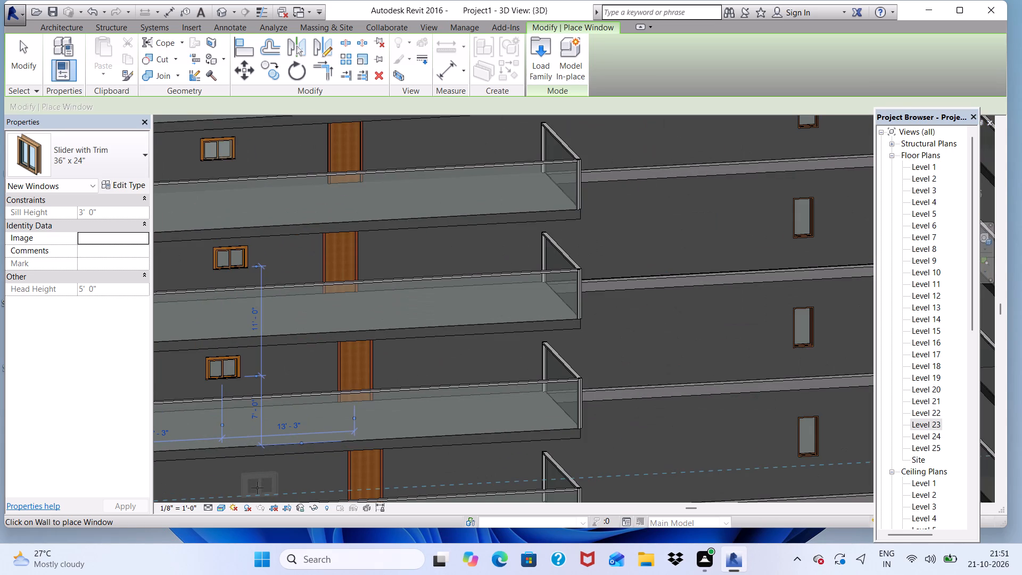
Place Slider with Trim 36" x 24" windows beside the wider stack's balcony doors on the three lowest levels.
left_click(257, 488)
scroll(253, 443, "down", 12)
scroll(262, 462, "up", 7)
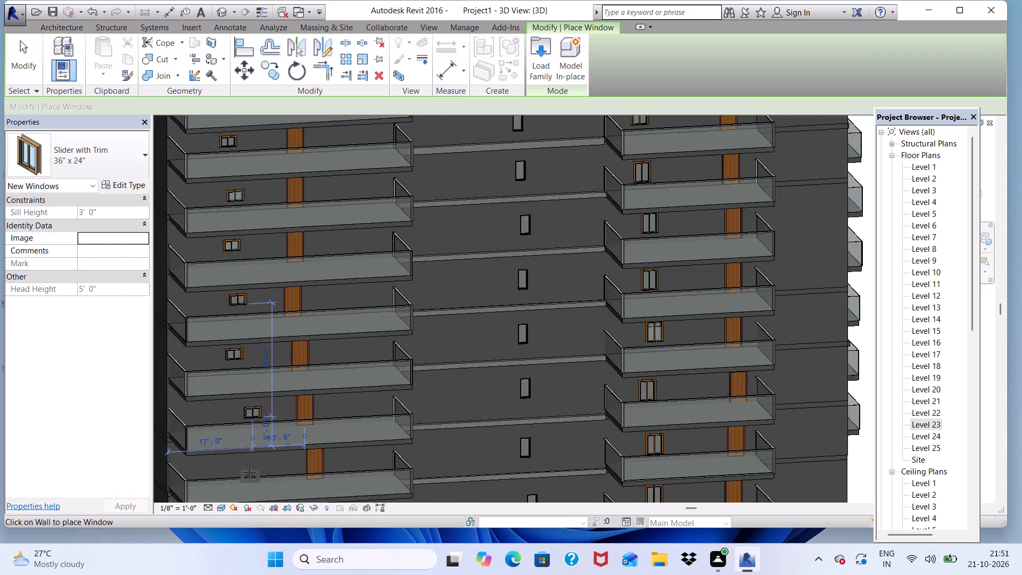
left_click(250, 467)
scroll(260, 423, "down", 6)
scroll(261, 458, "up", 11)
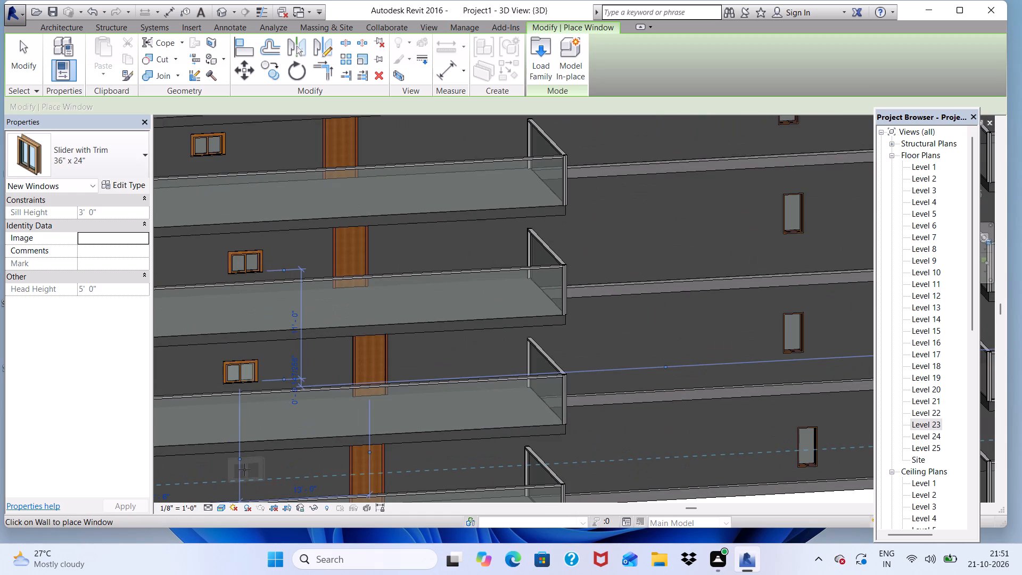
left_click(244, 470)
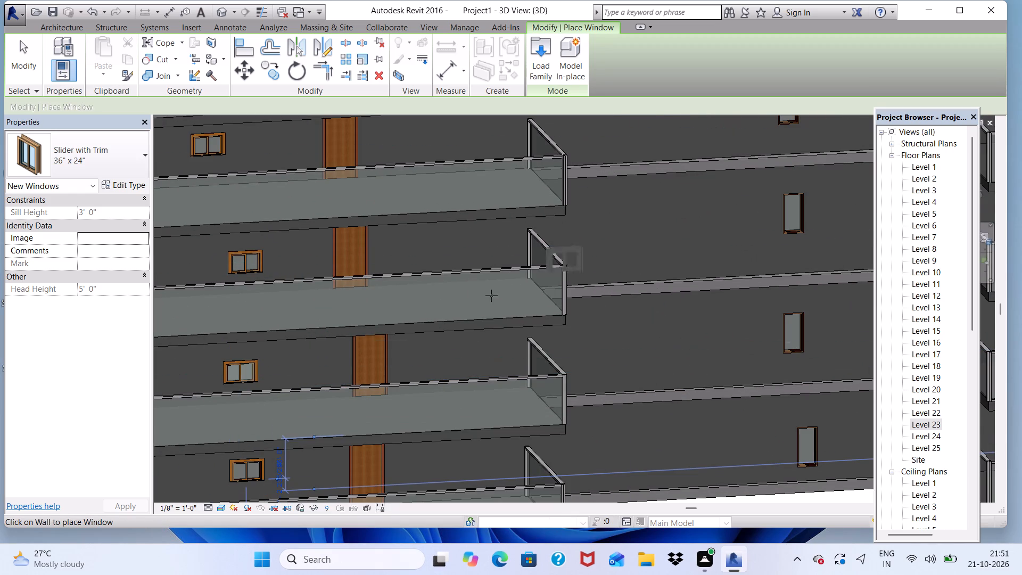
Place a Fixed 36" x 24" window on the top level between the narrower balcony stack and the building corner, about 9' from the corner.
scroll(485, 301, "down", 5)
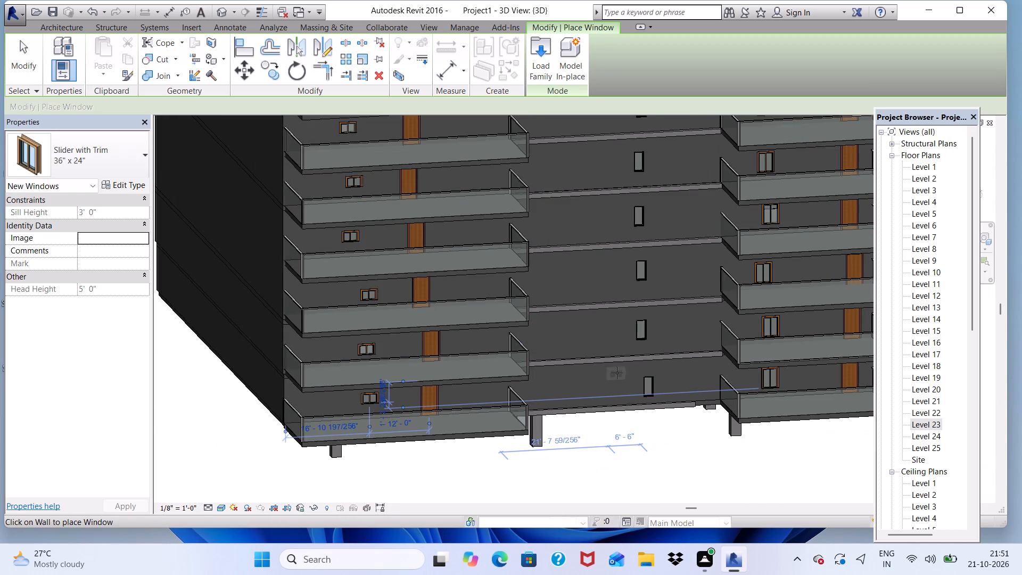
middle_click_drag(609, 406, 460, 369, "shift")
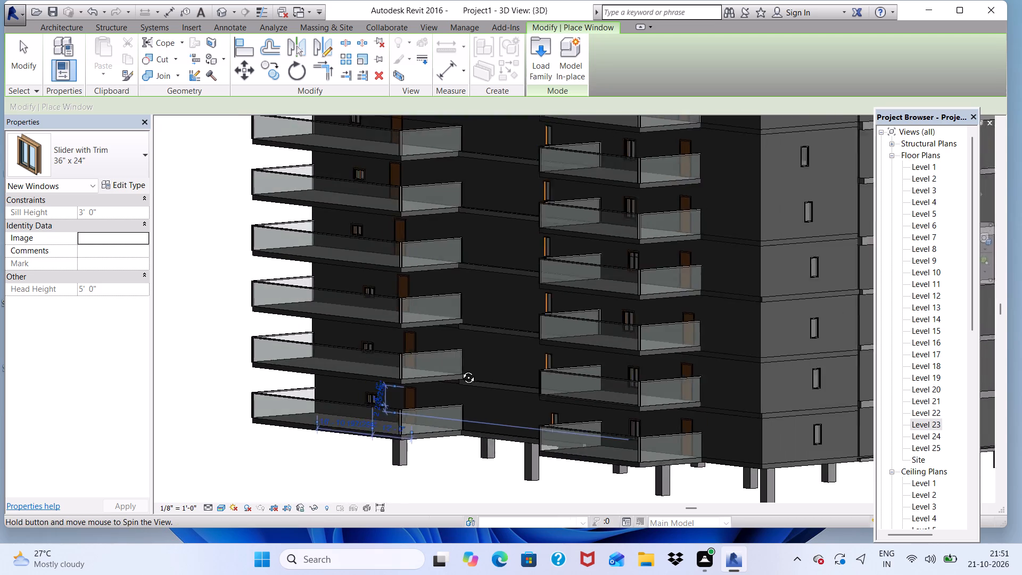
middle_click_drag(460, 369, 481, 395, "shift")
scroll(540, 387, "down", 8)
scroll(616, 390, "up", 4)
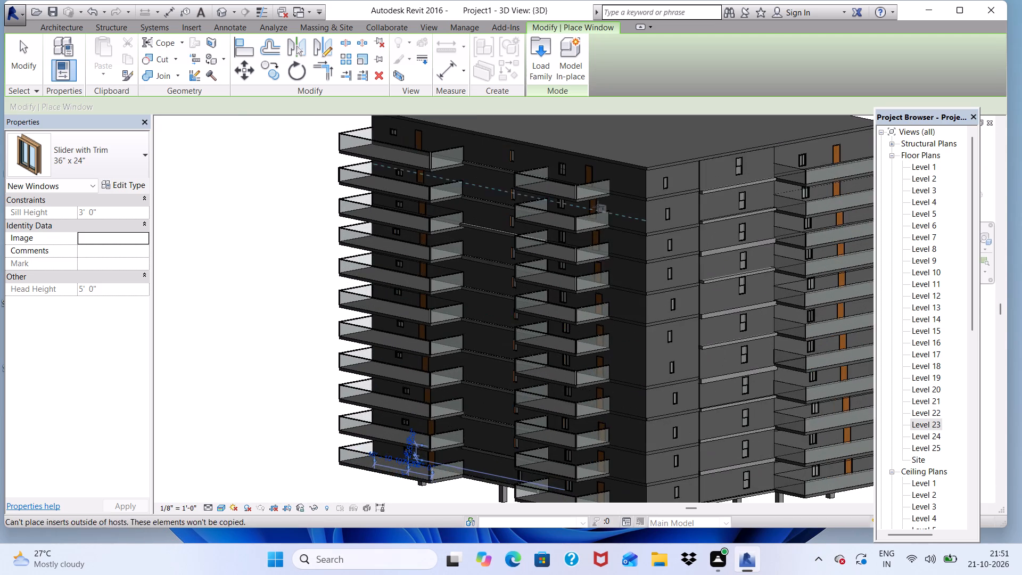
scroll(598, 206, "up", 4)
middle_click_drag(328, 303, 435, 315)
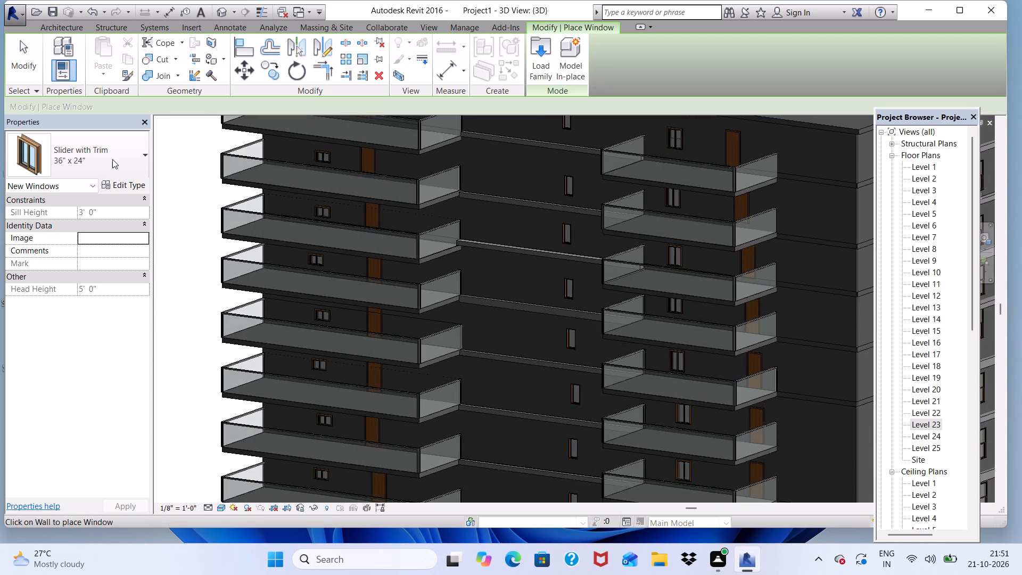
left_click(145, 157)
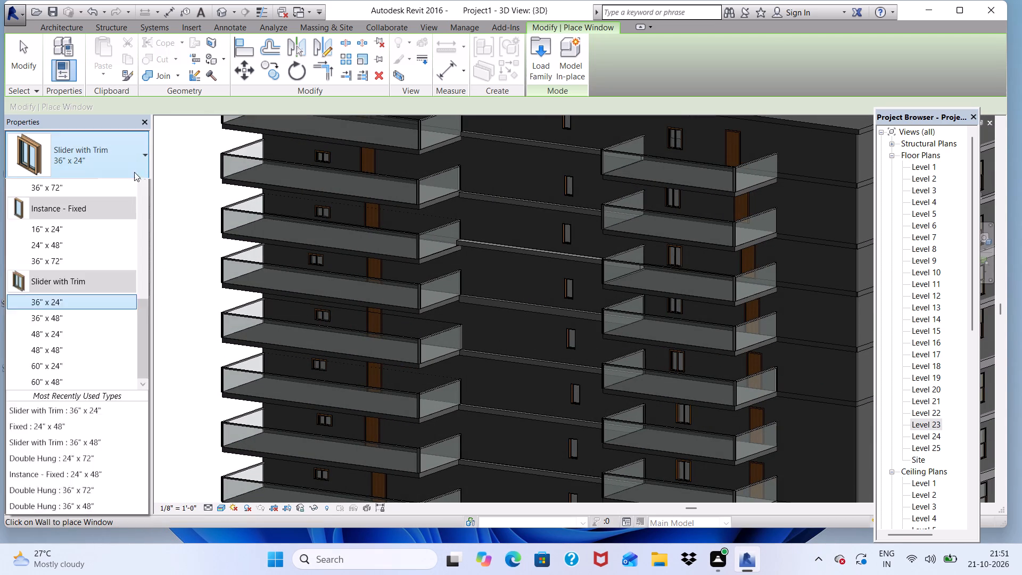
scroll(81, 243, "up", 2)
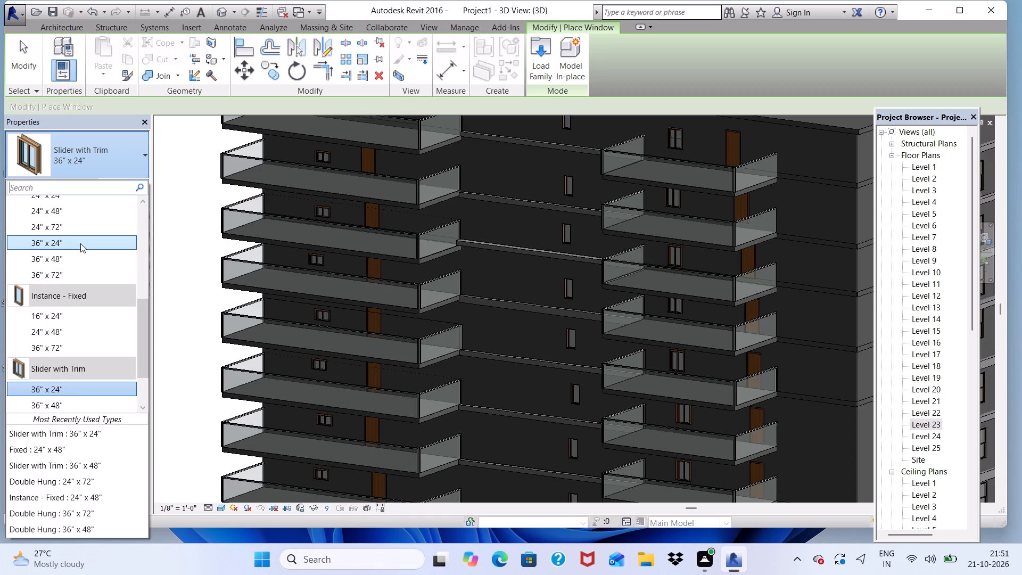
scroll(80, 243, "up", 5)
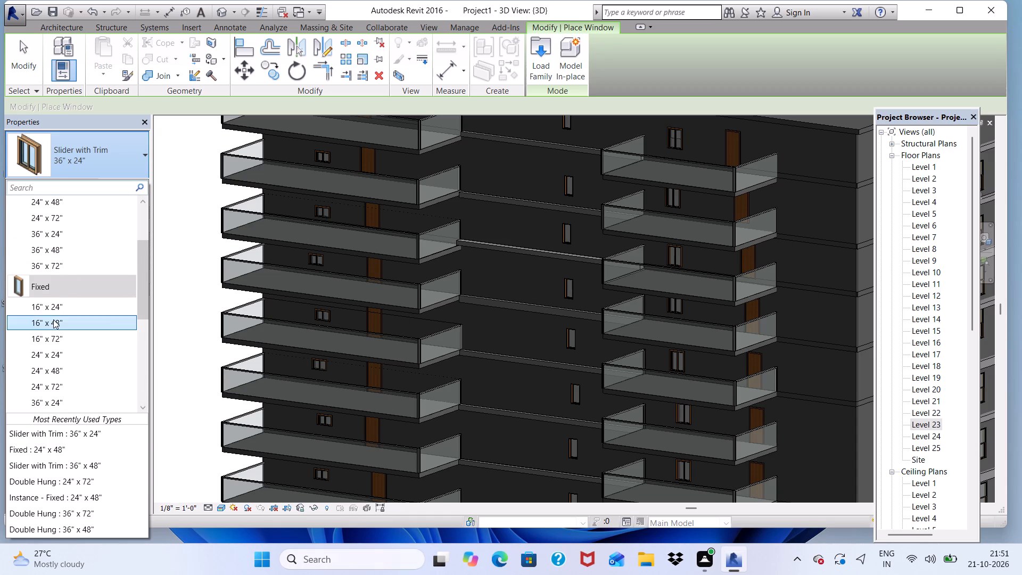
left_click(28, 408)
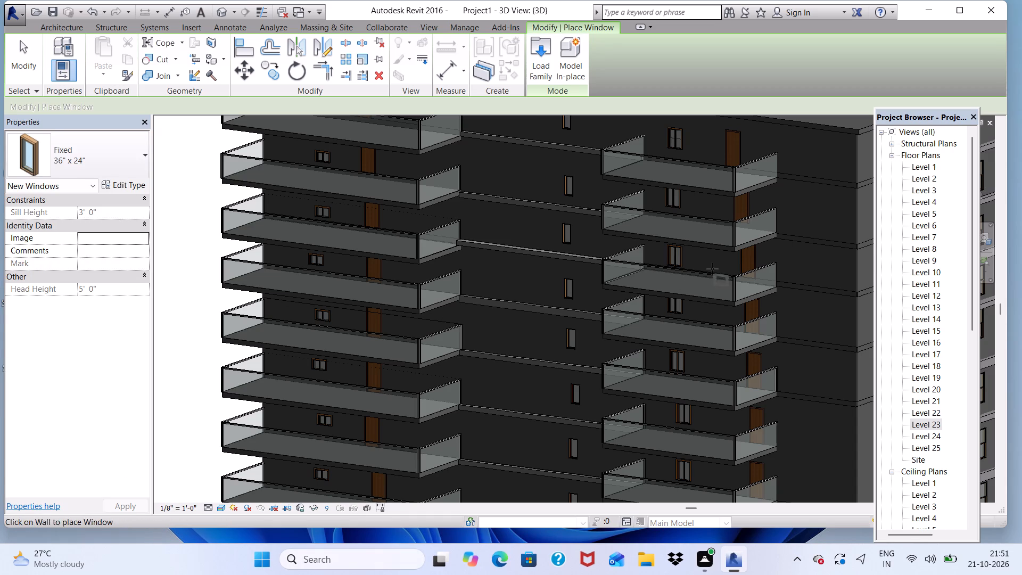
scroll(478, 254, "down", 3)
scroll(400, 354, "down", 2)
scroll(524, 312, "up", 2)
scroll(612, 242, "up", 6)
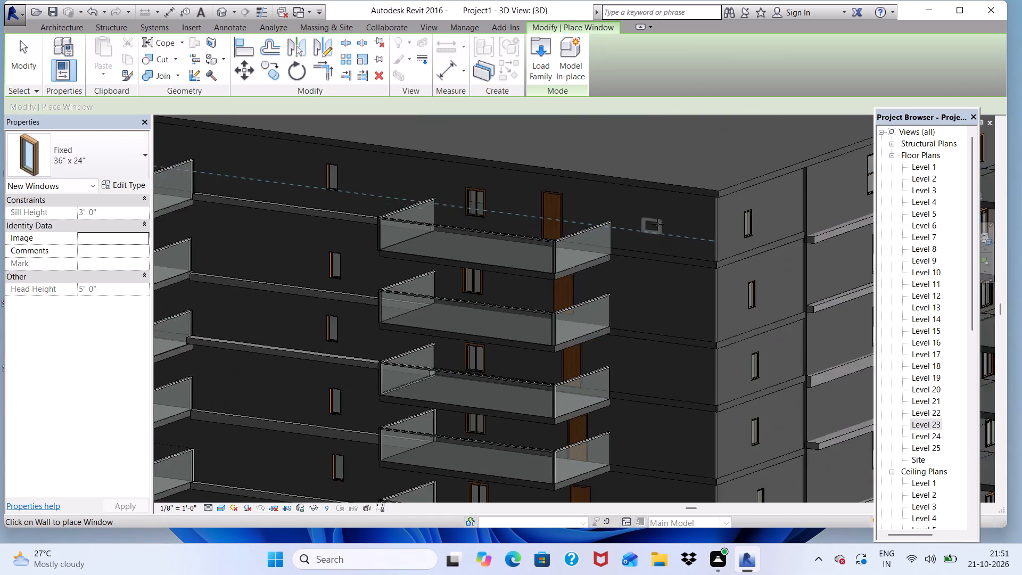
scroll(662, 224, "up", 3)
left_click(662, 224)
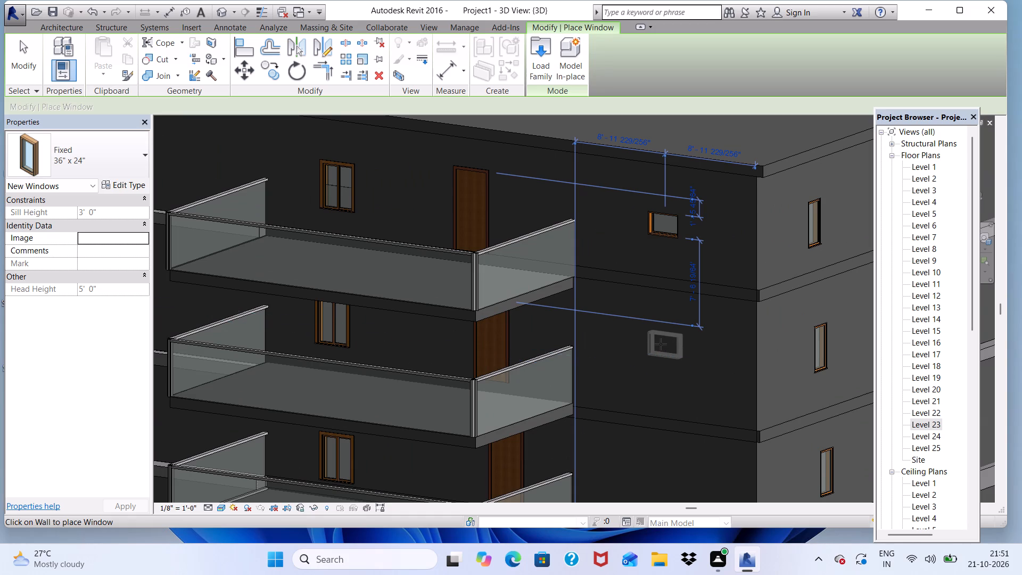
Continue the Fixed 36" x 24" window column between the narrower stack and the corner on the second to fifth levels from the top.
left_click(661, 344)
scroll(631, 397, "down", 5)
scroll(630, 487, "up", 3)
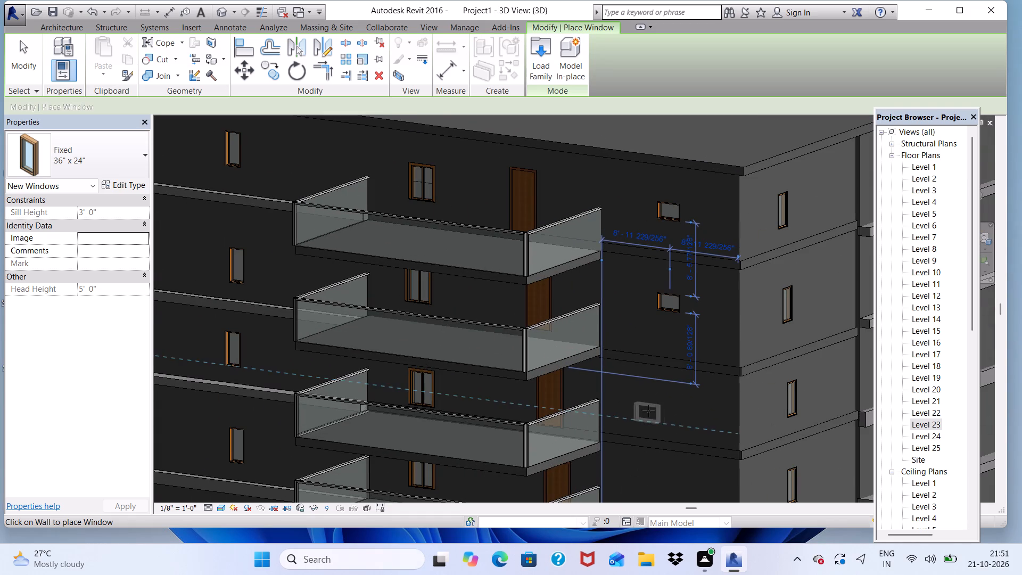
left_click(658, 400)
scroll(643, 294, "down", 4)
scroll(692, 465, "up", 4)
scroll(662, 351, "up", 1)
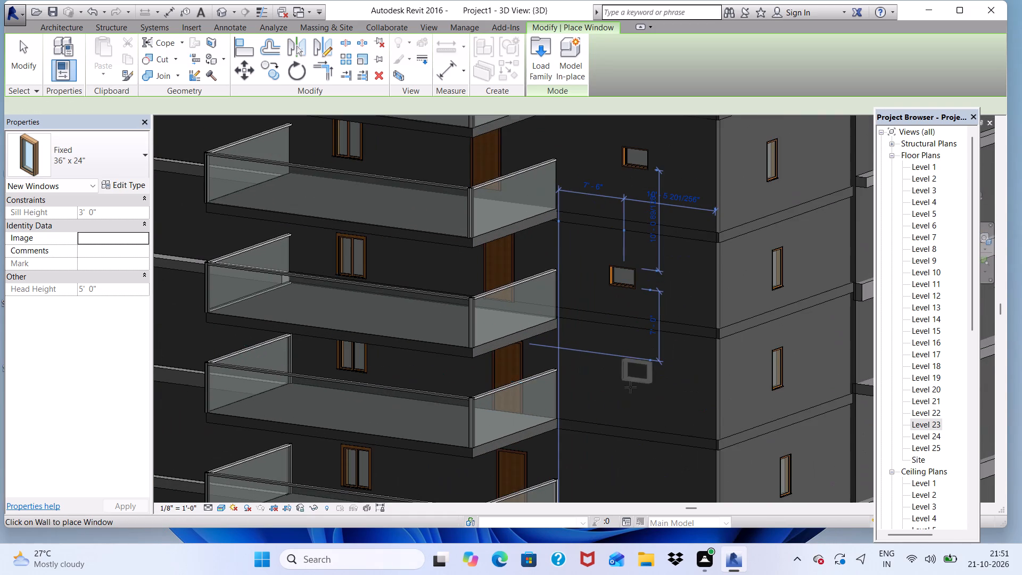
left_click(632, 377)
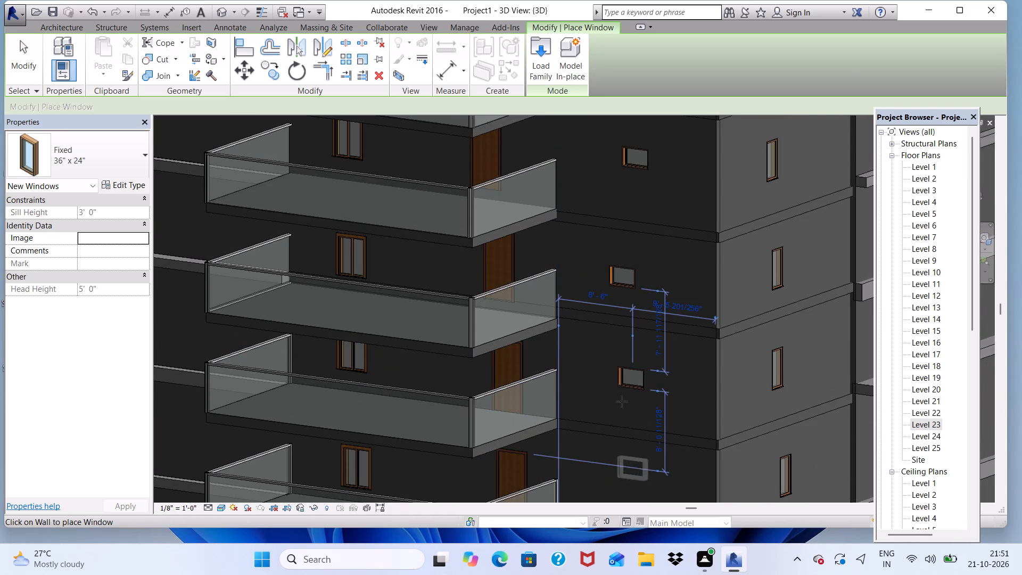
scroll(616, 365, "down", 5)
scroll(625, 467, "up", 3)
left_click(617, 411)
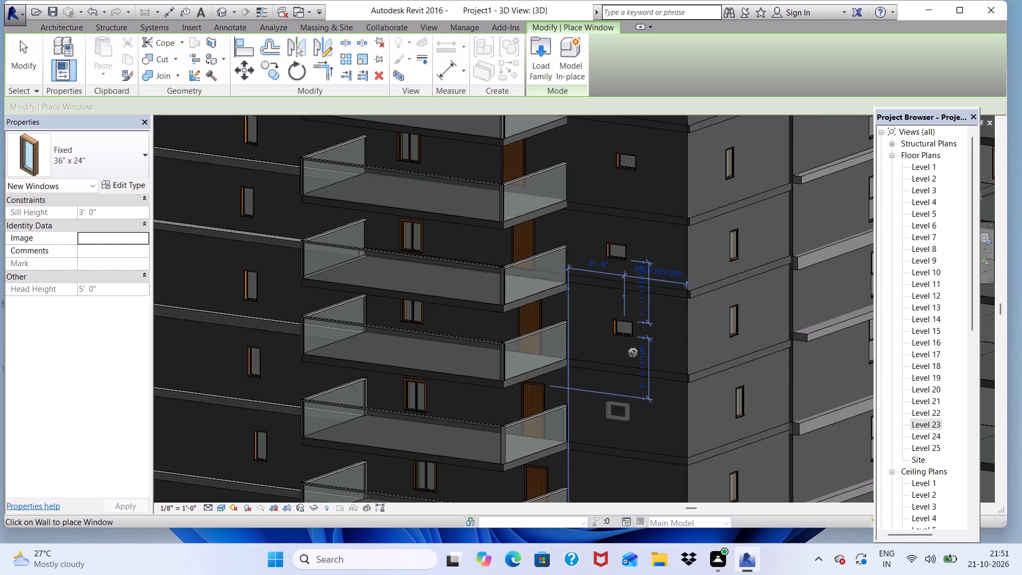
Place Fixed 36" x 24" windows between the narrower stack and the corner on the sixth to eighth levels from the top.
scroll(631, 334, "down", 4)
scroll(648, 472, "up", 3)
scroll(622, 409, "up", 2)
left_click(609, 407)
scroll(609, 359, "down", 5)
scroll(644, 504, "up", 4)
left_click(611, 421)
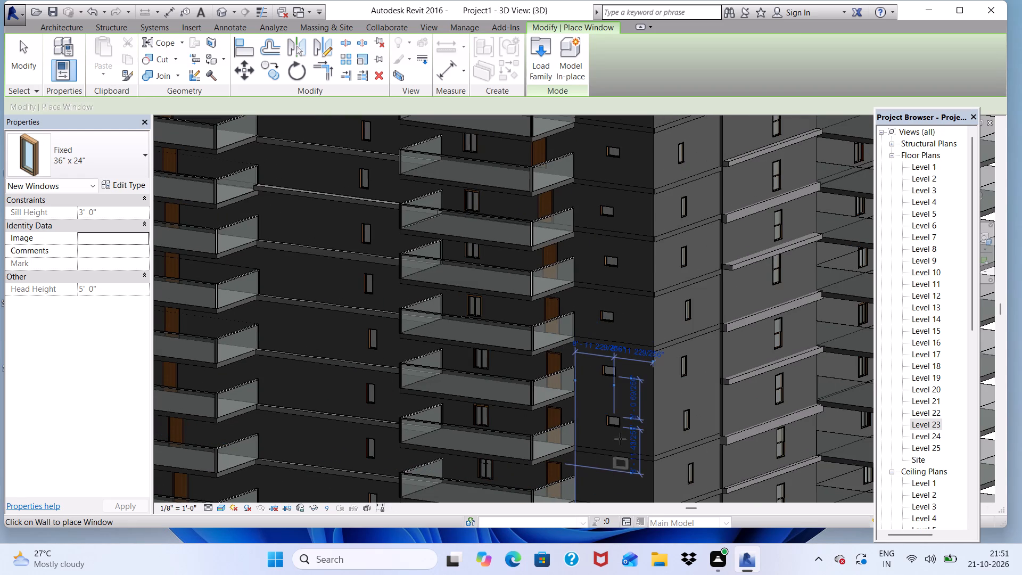
scroll(620, 399, "down", 4)
scroll(634, 511, "up", 4)
scroll(613, 421, "up", 5)
left_click(618, 454)
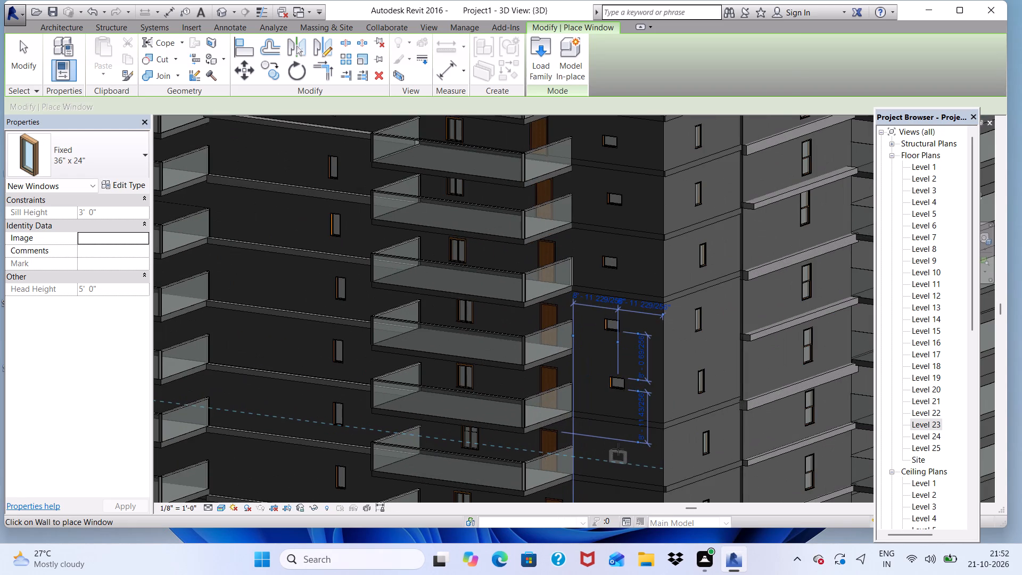
Complete the Fixed 36" x 24" window column near the corner on the three lowest levels and end window placement.
scroll(626, 342, "down", 5)
scroll(626, 453, "up", 6)
left_click(623, 414)
scroll(619, 372, "down", 4)
scroll(623, 477, "up", 4)
left_click(616, 424)
scroll(617, 414, "down", 4)
scroll(627, 498, "up", 3)
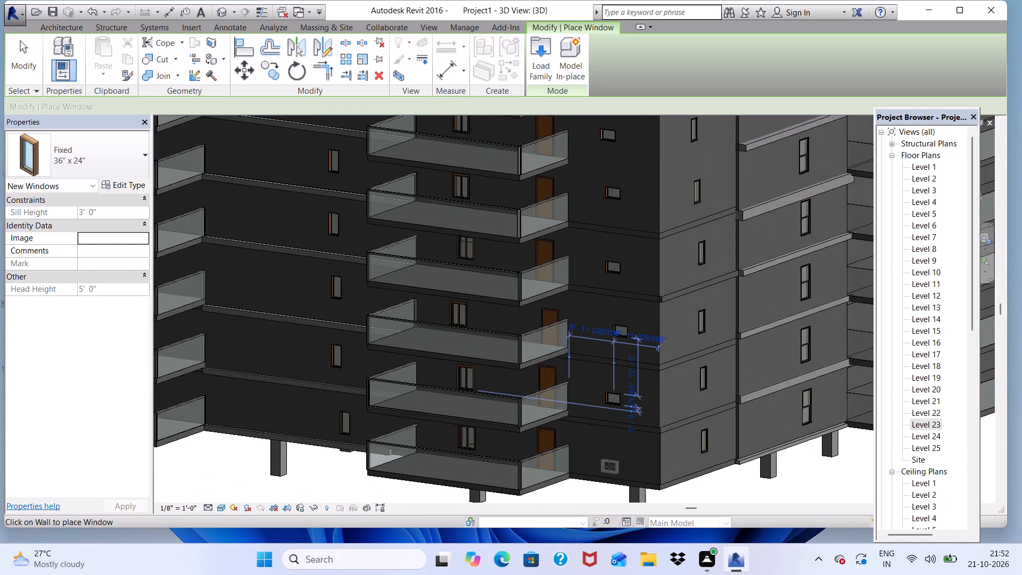
left_click(609, 466)
scroll(622, 469, "down", 4)
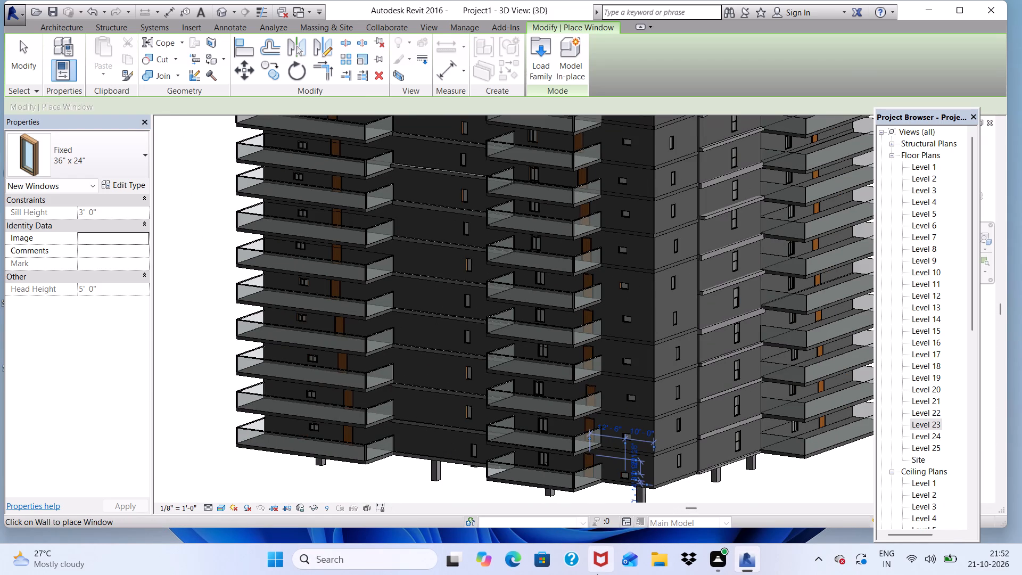
key("Escape")
scroll(541, 498, "down", 1)
key("Escape")
scroll(548, 528, "up", 1)
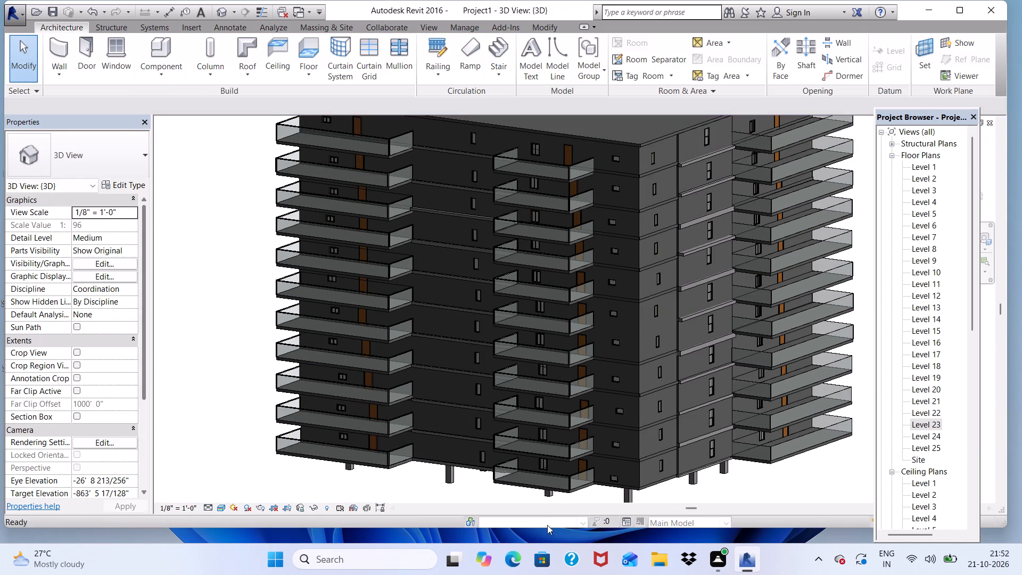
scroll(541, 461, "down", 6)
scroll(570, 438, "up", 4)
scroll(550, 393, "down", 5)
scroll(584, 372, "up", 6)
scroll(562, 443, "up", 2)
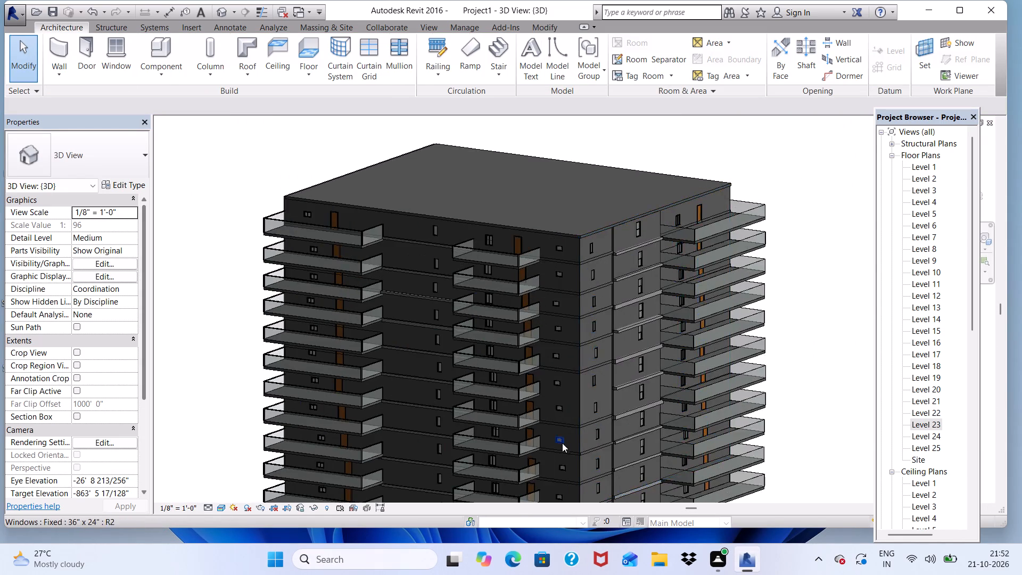
Delete the stray Single-Flush 36" x 84" door on Level 8 of the tower's otherwise blank facade.
scroll(562, 443, "up", 2)
scroll(556, 449, "down", 5)
scroll(559, 450, "up", 2, "shift")
middle_click_drag(559, 449, 367, 392, "shift")
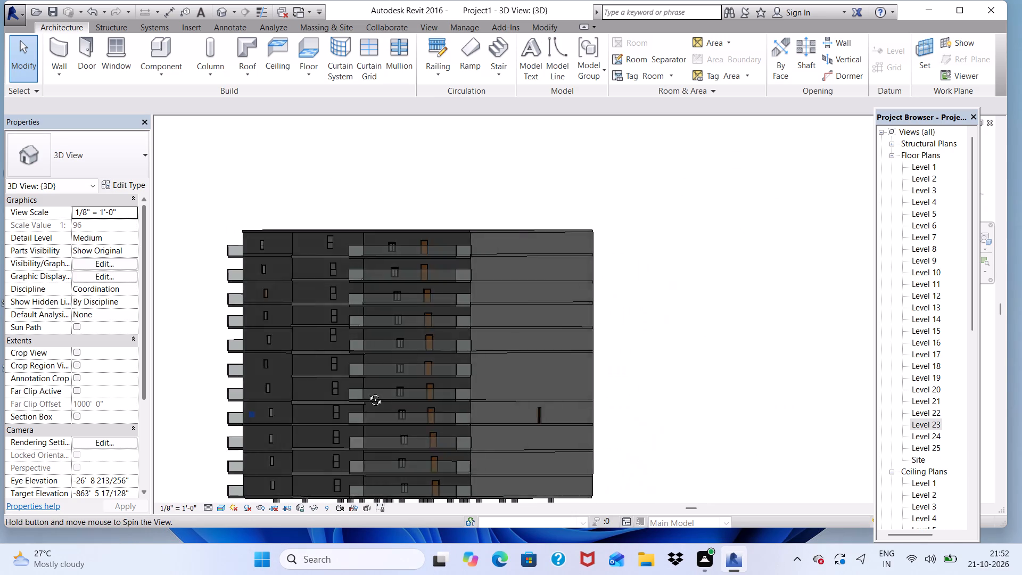
middle_click_drag(367, 392, 284, 402, "shift")
scroll(310, 439, "up", 4, "shift")
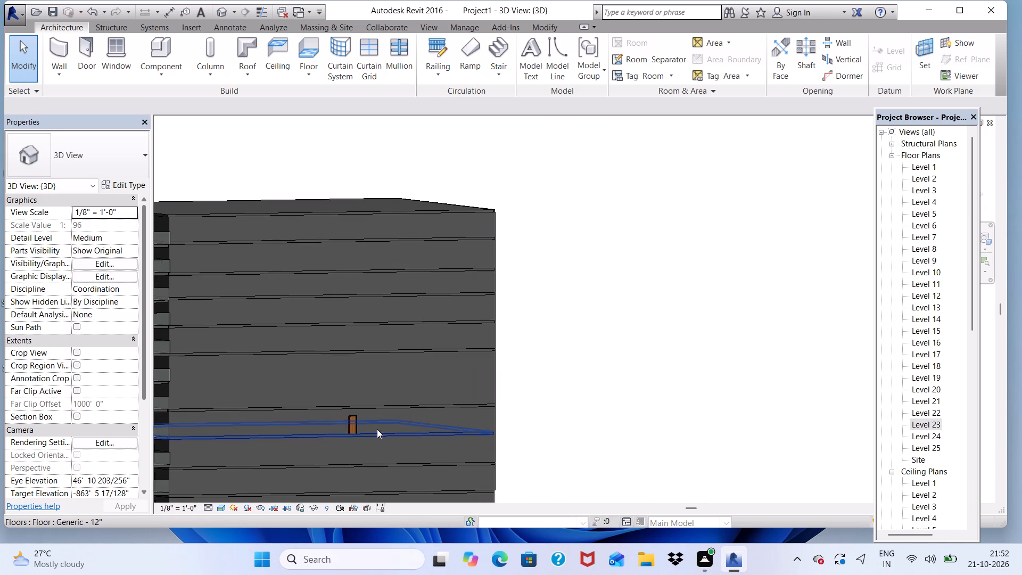
scroll(377, 429, "up", 7, "shift")
left_click(352, 435)
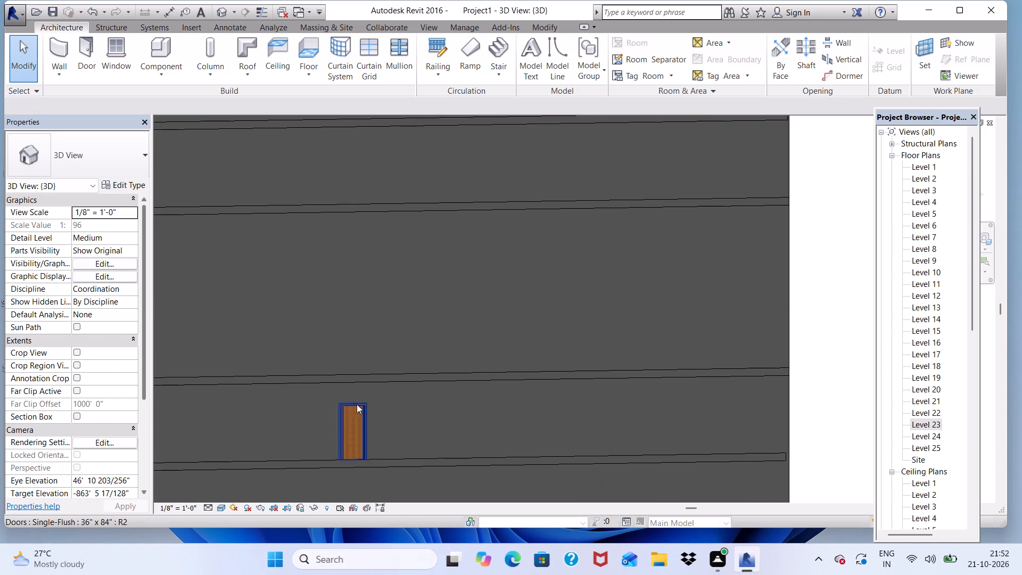
left_click(356, 398)
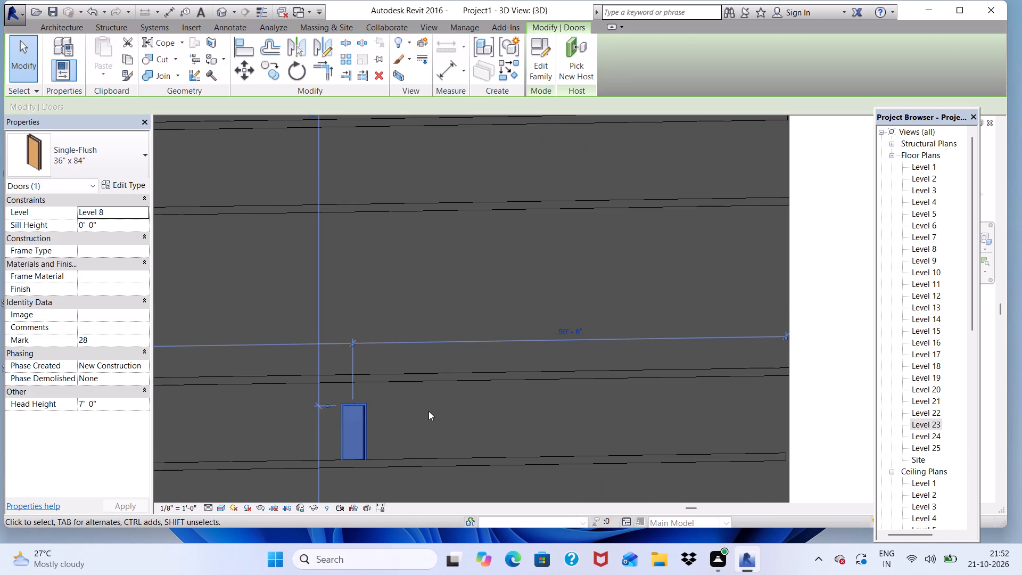
key("Delete")
Examine the tower from all sides and from below to check the balconies, doors and window columns.
scroll(352, 384, "down", 10)
scroll(405, 431, "up", 1)
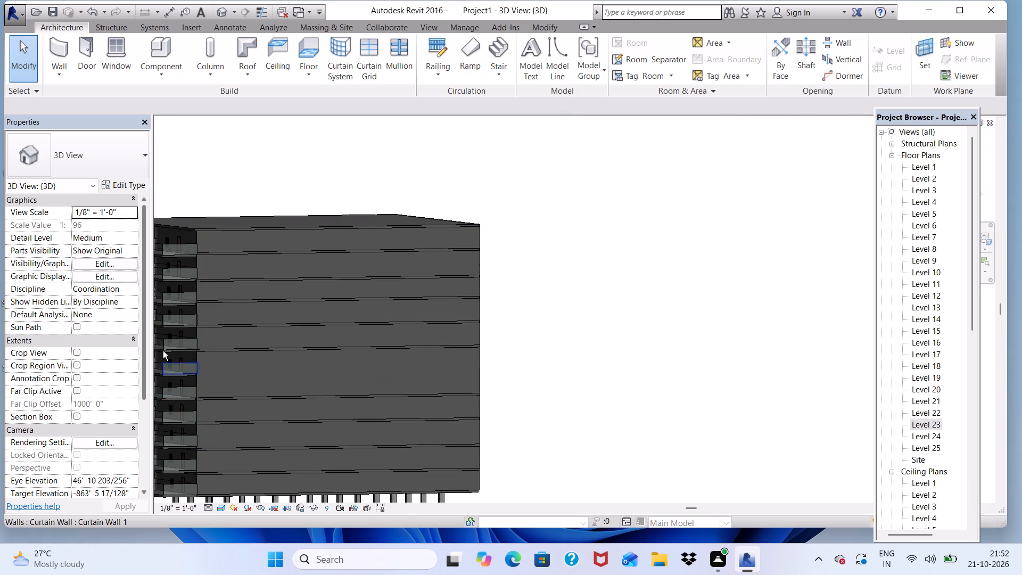
scroll(163, 351, "up", 1)
scroll(162, 341, "down", 3, "shift")
middle_click_drag(169, 342, 359, 360)
scroll(315, 325, "down", 2, "shift")
middle_click_drag(314, 328, 399, 421, "shift")
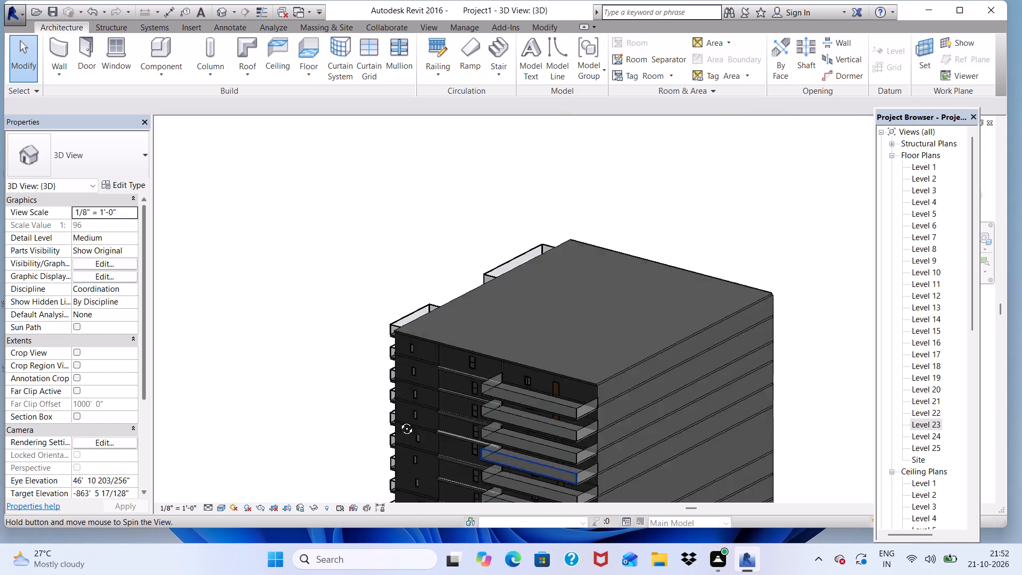
middle_click_drag(399, 421, 575, 366, "shift")
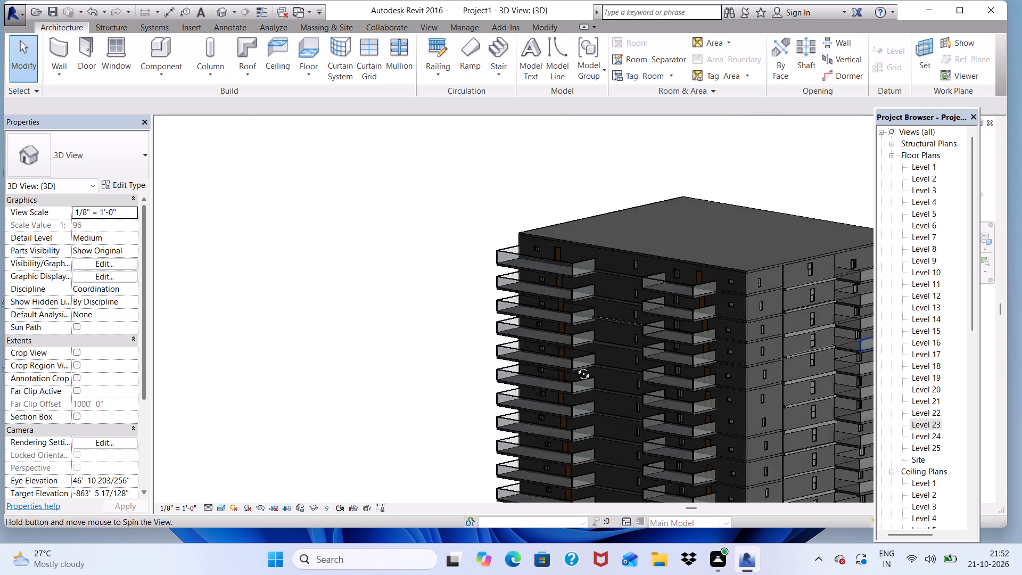
middle_click_drag(575, 366, 623, 298, "shift")
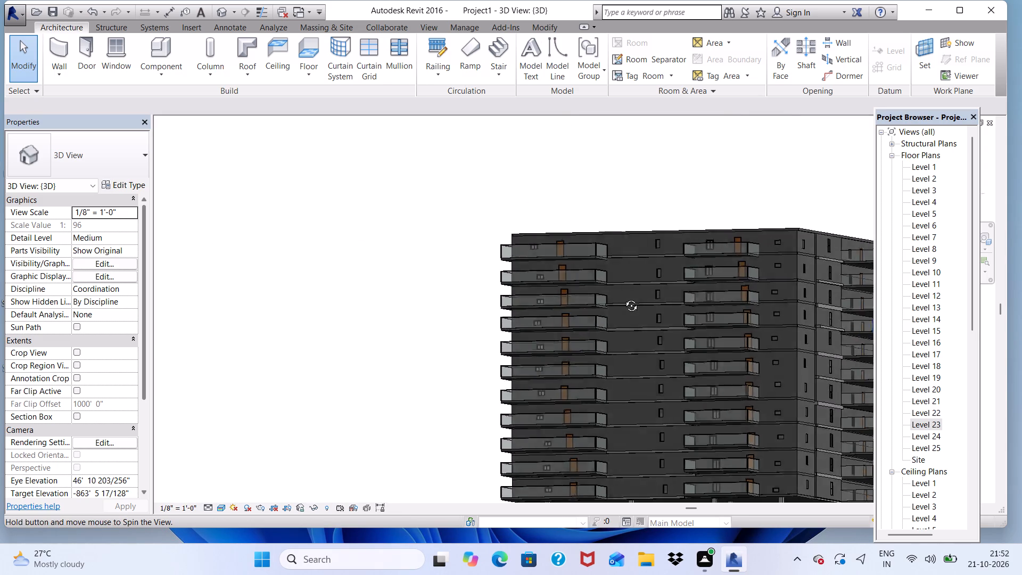
middle_click_drag(623, 298, 694, 393, "shift")
scroll(693, 364, "up", 1)
scroll(589, 221, "down", 4)
scroll(571, 476, "up", 3)
scroll(570, 476, "down", 2, "shift")
middle_click_drag(570, 476, 573, 317, "shift")
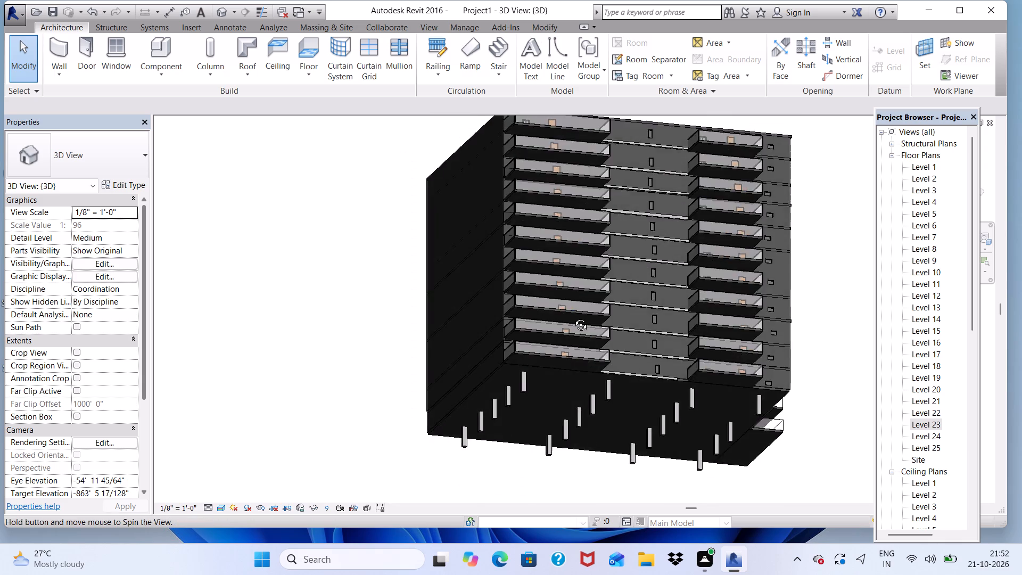
middle_click_drag(573, 317, 339, 475, "shift")
scroll(446, 462, "up", 1)
scroll(434, 417, "down", 4)
middle_click_drag(461, 406, 652, 403, "shift")
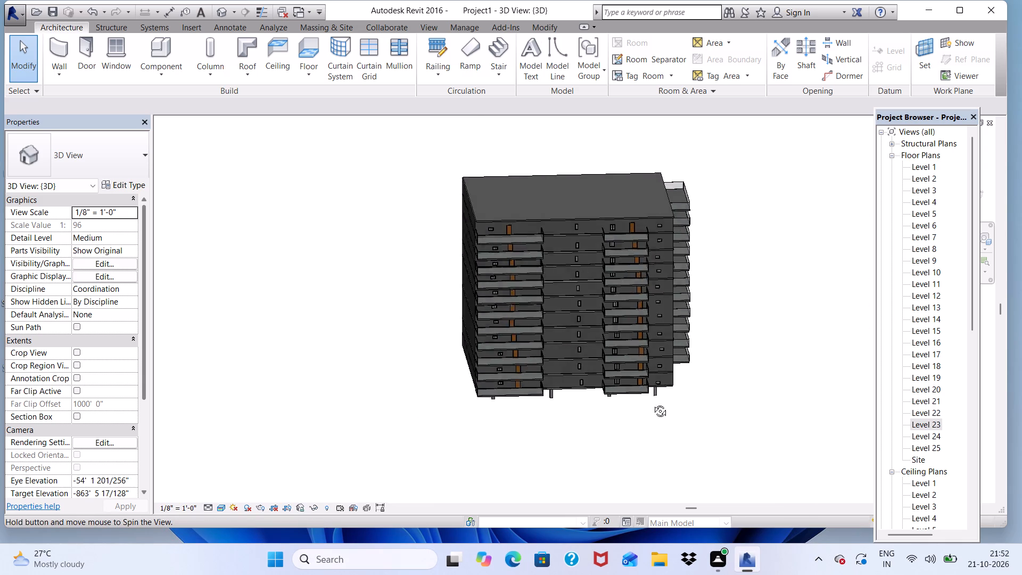
middle_click_drag(652, 403, 480, 391, "shift")
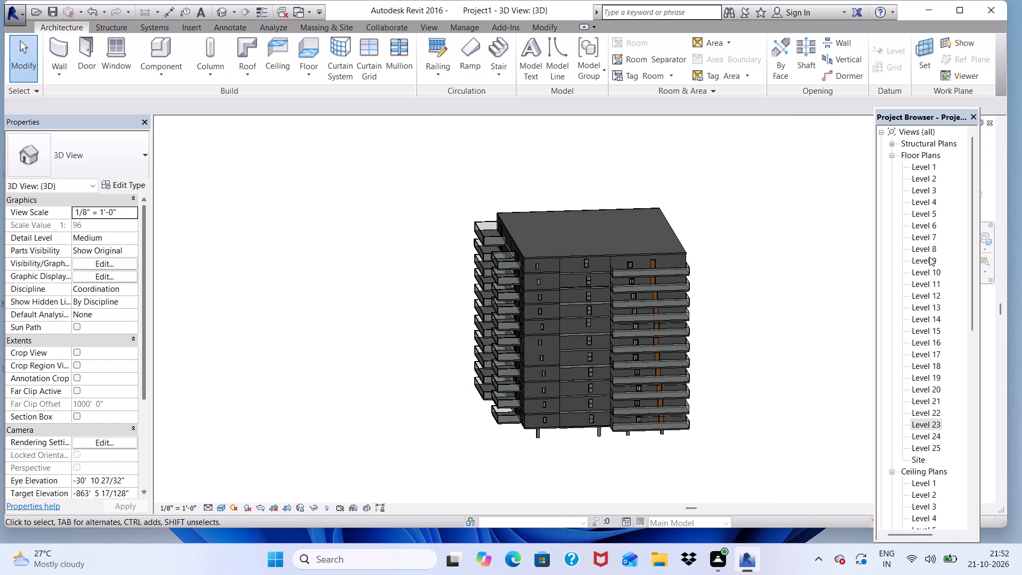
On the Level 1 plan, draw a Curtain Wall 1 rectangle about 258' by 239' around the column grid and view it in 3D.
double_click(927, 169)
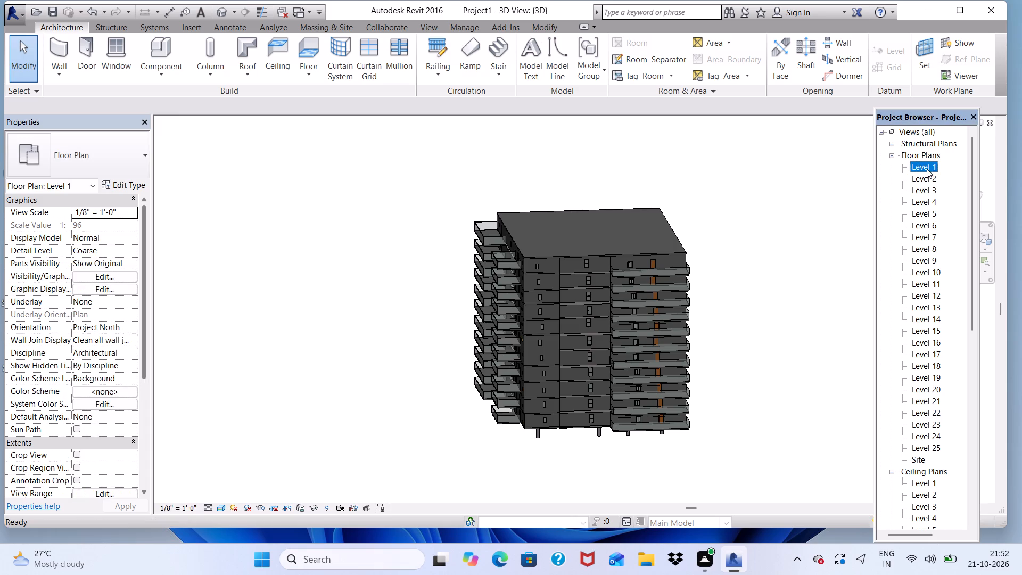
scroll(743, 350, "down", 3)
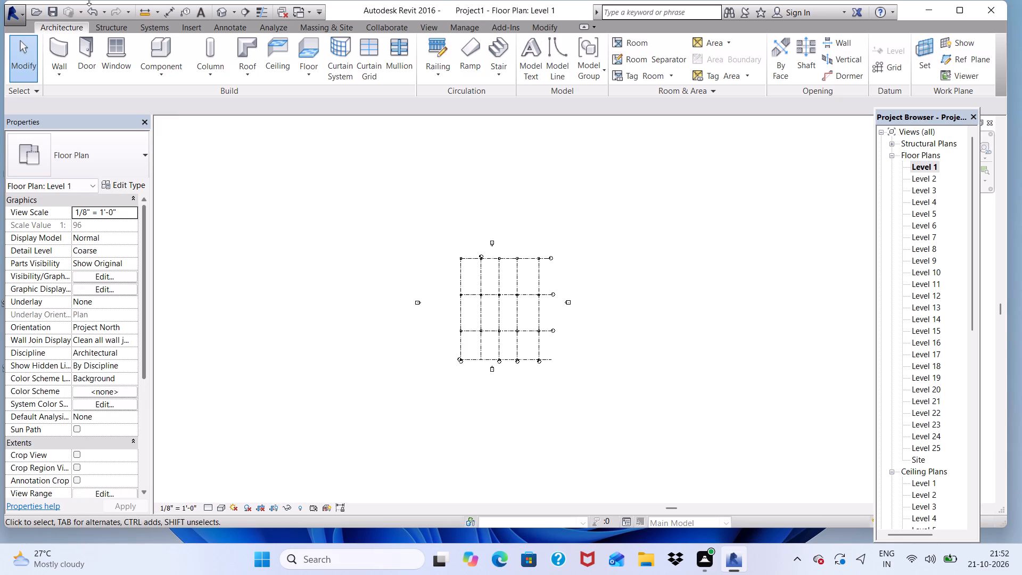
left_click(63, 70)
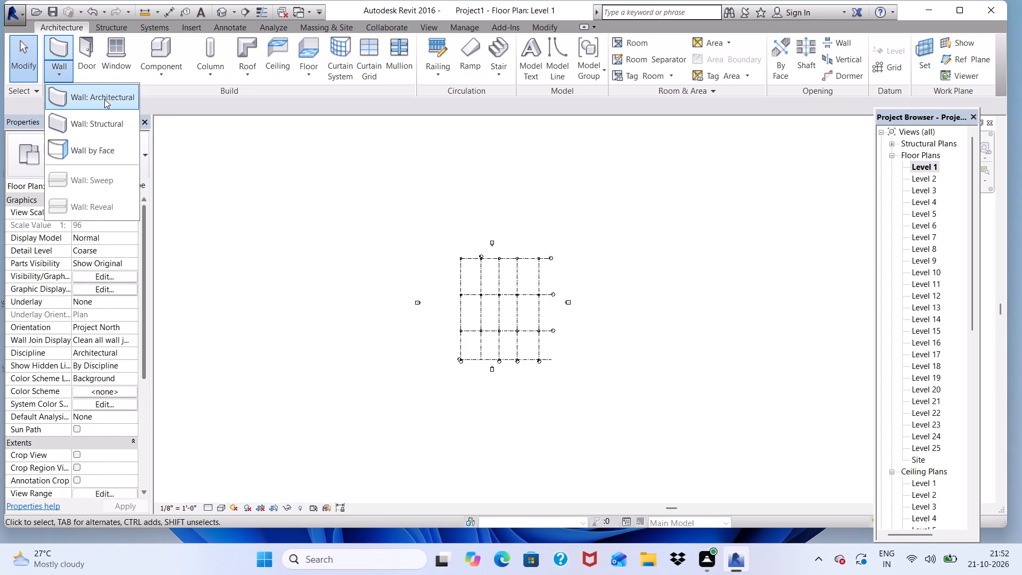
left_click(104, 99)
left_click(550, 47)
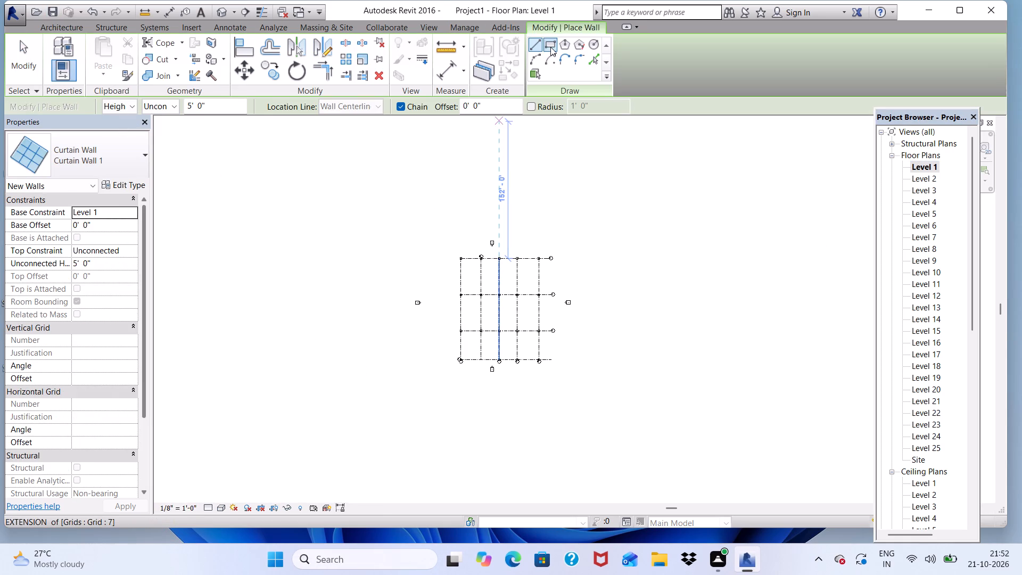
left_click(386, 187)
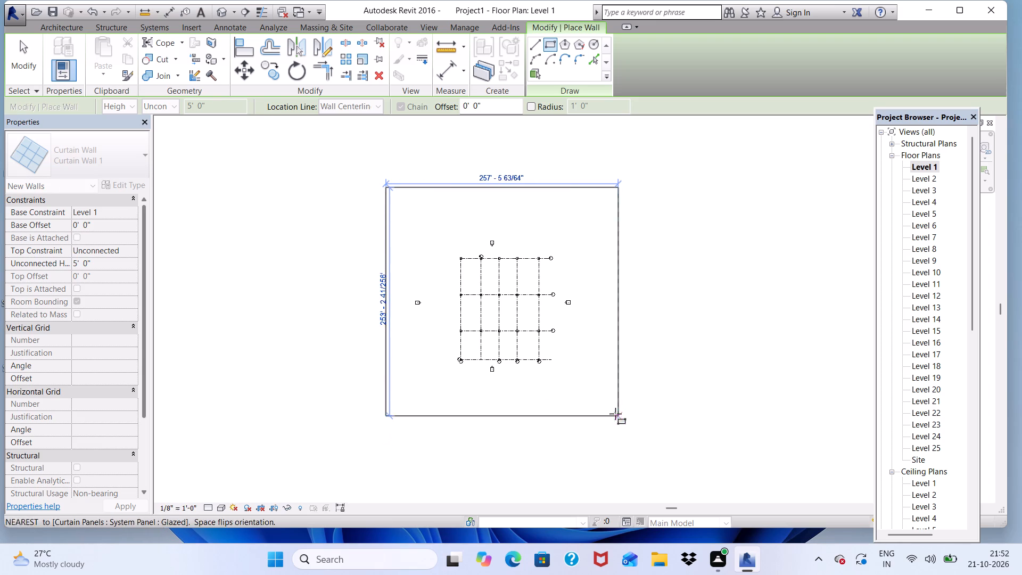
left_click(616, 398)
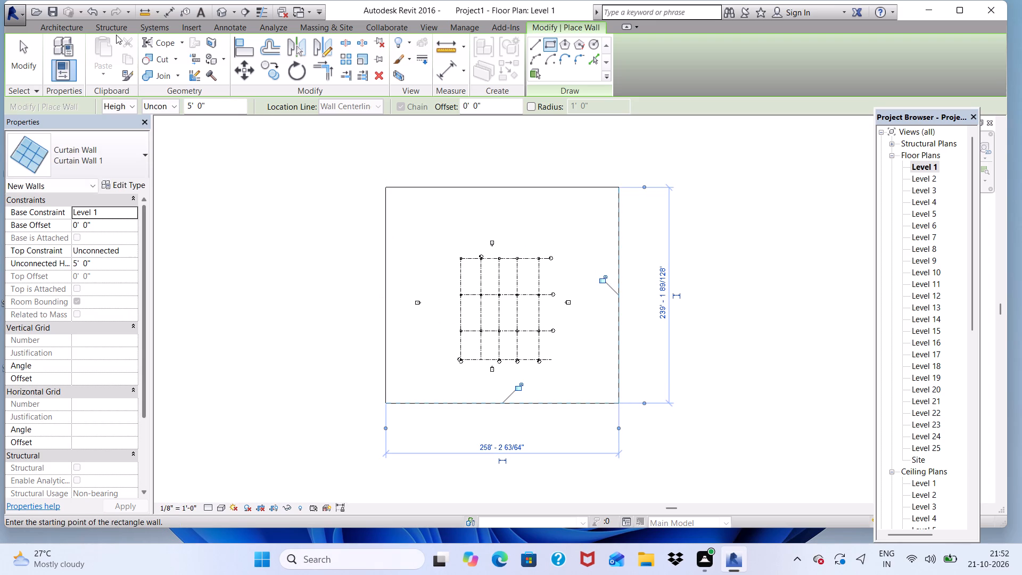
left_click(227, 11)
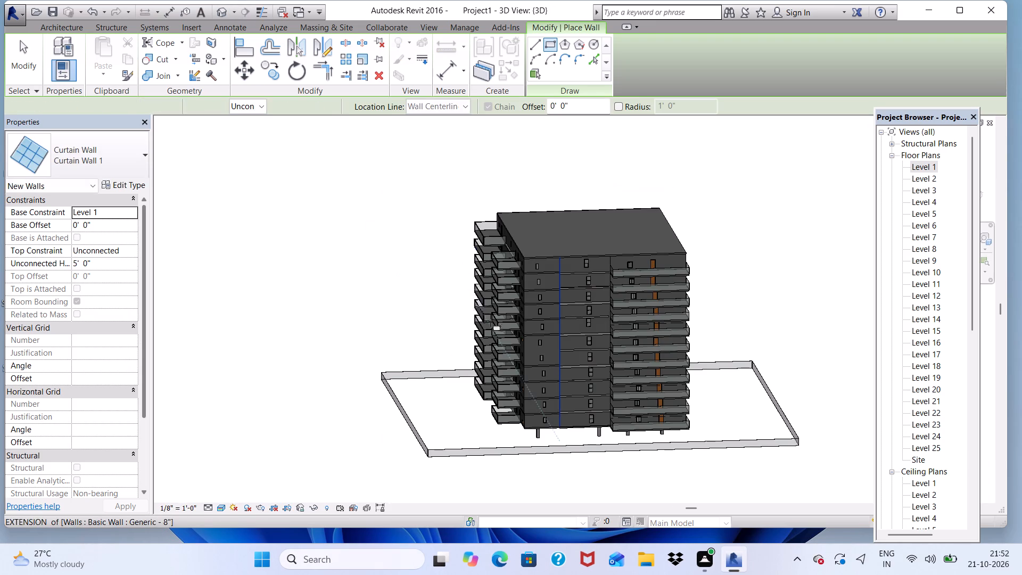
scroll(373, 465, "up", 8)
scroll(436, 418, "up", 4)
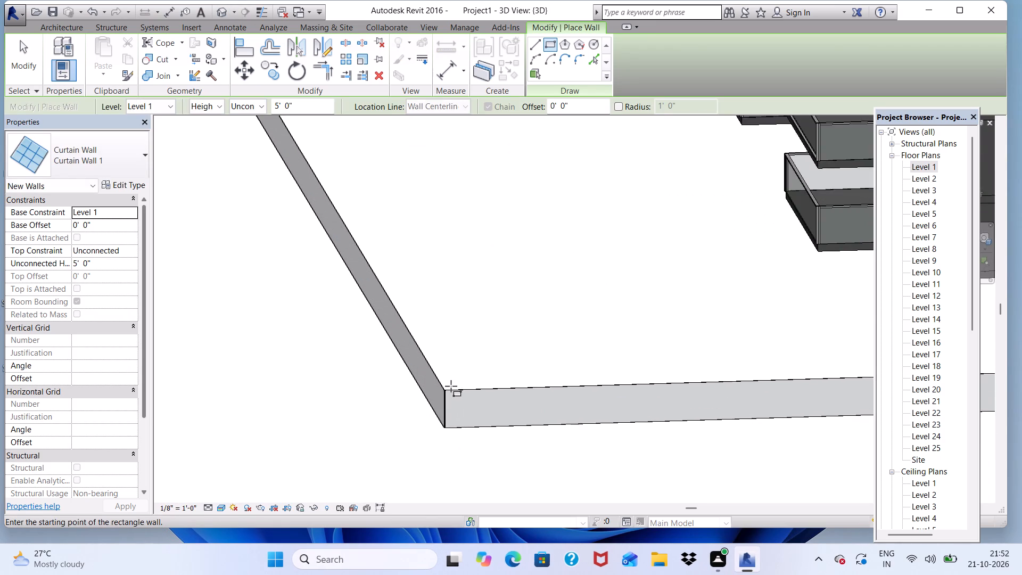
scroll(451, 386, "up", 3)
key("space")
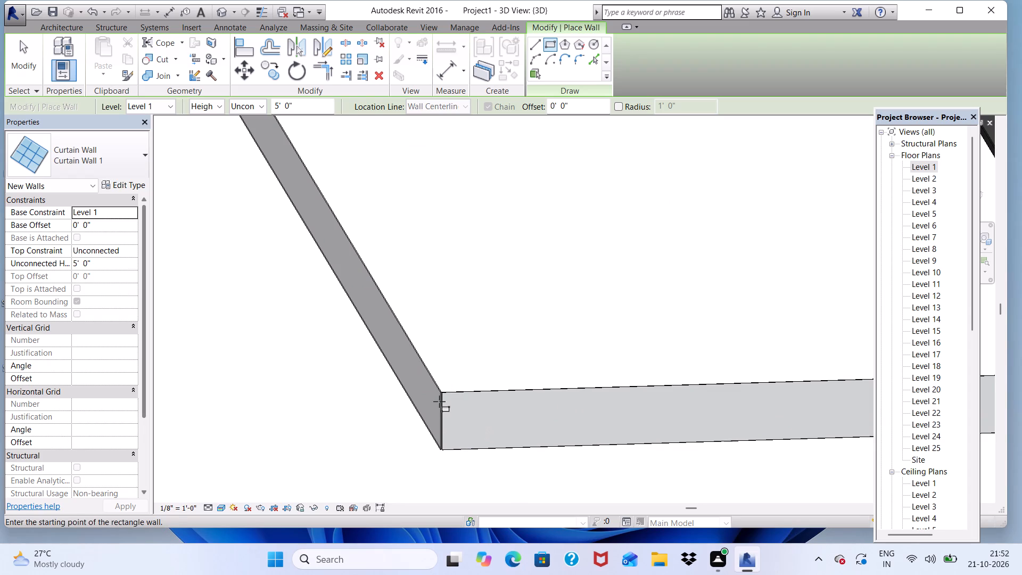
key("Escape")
Set the 3D view's visual style to Realistic.
scroll(446, 392, "down", 3)
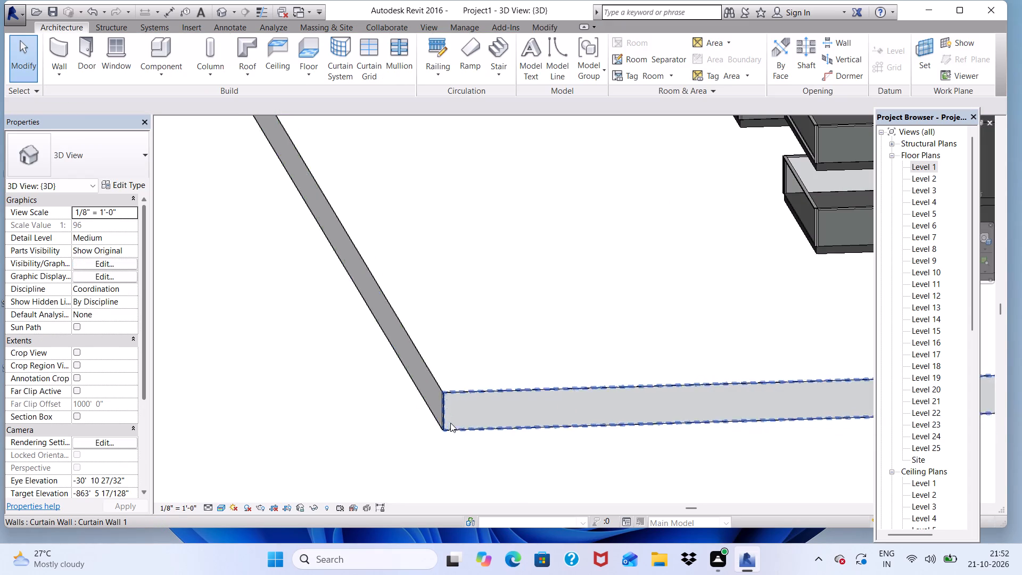
left_click(209, 507)
left_click(178, 455)
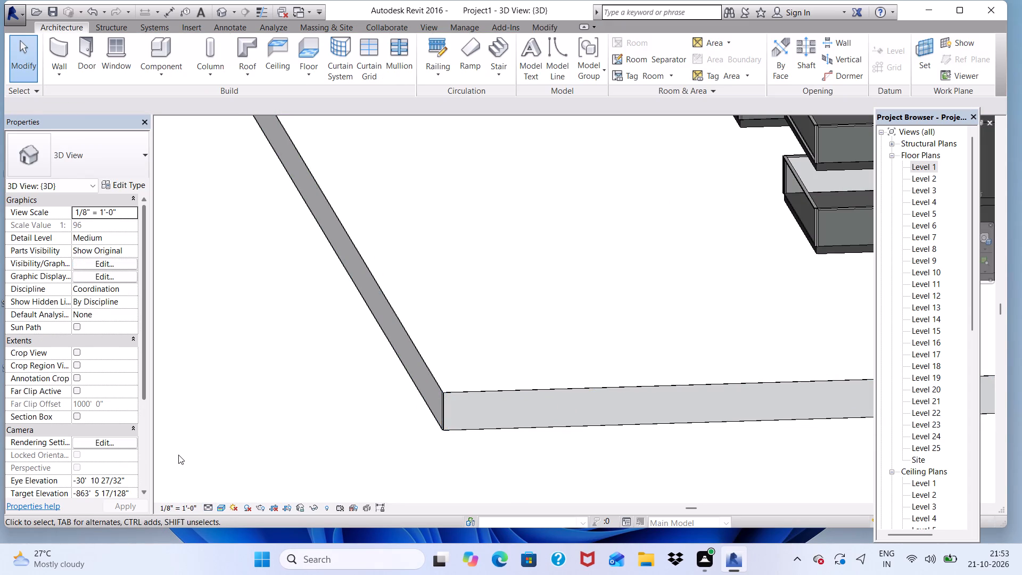
left_click(222, 505)
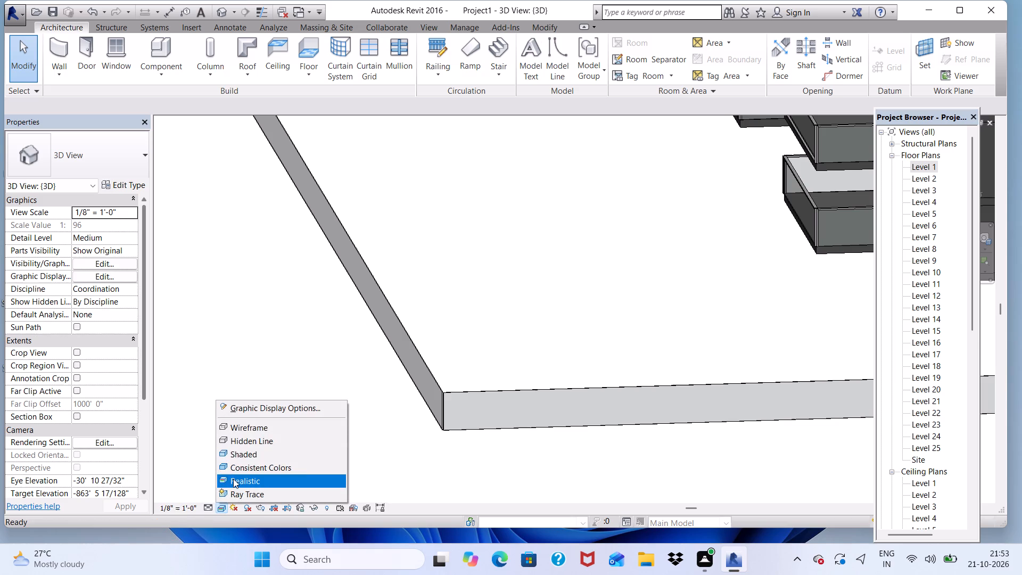
left_click(233, 479)
left_click(333, 436)
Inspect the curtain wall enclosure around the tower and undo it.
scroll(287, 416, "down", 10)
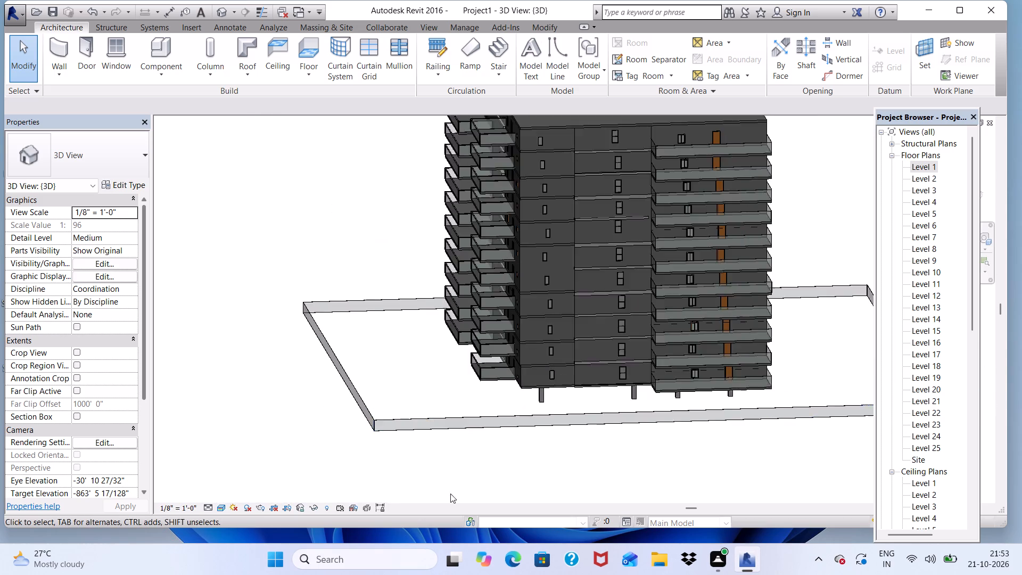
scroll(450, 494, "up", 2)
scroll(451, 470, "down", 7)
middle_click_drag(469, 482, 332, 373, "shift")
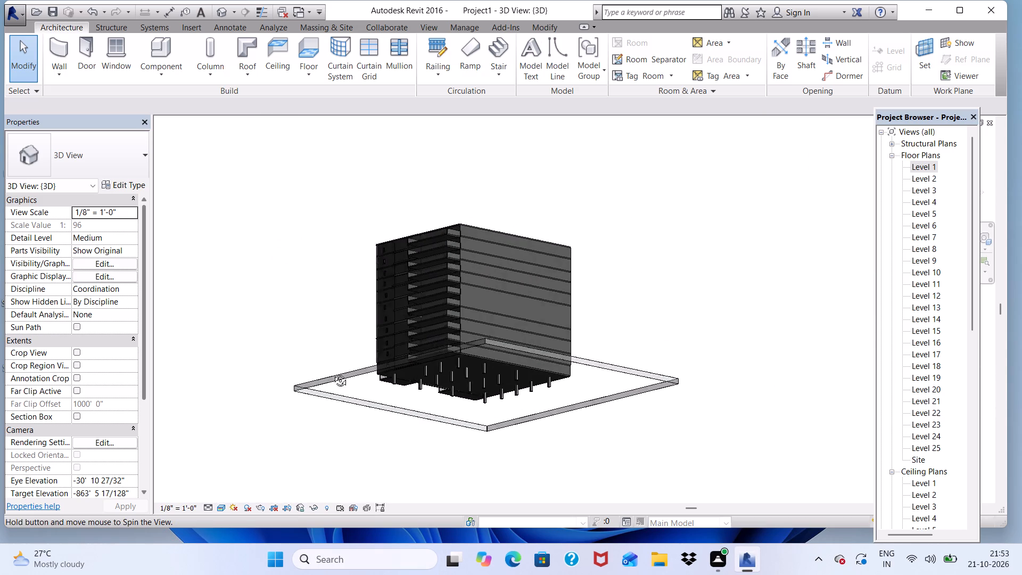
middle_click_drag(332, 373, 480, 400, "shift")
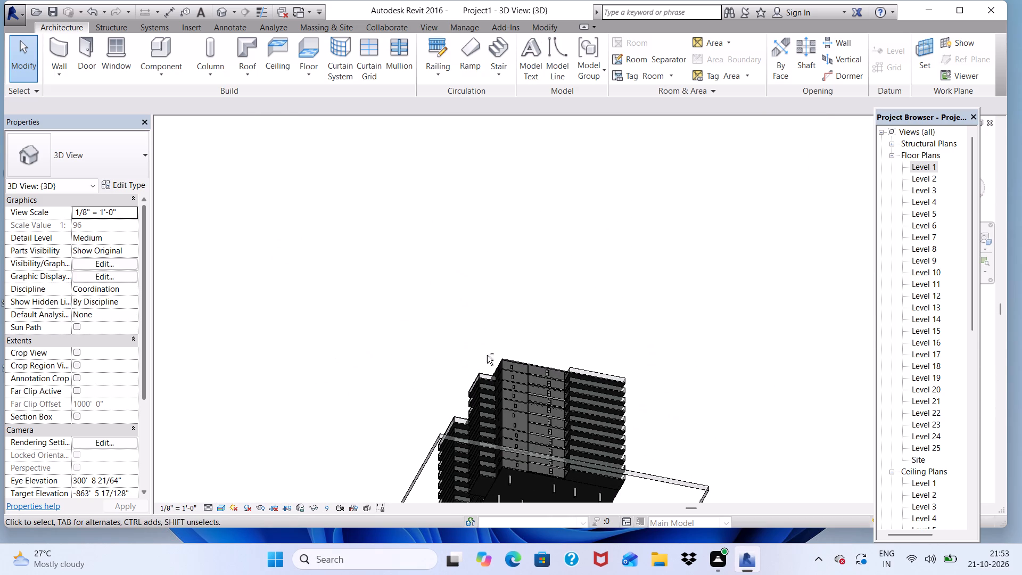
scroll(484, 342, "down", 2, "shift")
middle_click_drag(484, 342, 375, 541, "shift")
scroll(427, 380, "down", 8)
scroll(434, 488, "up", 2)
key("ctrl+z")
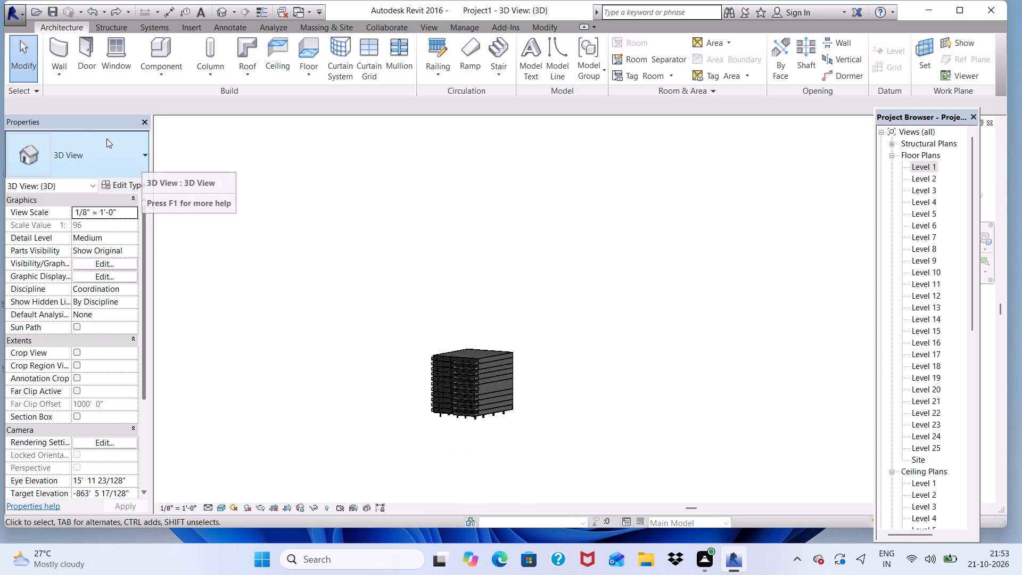
Start an architectural wall and choose the Basic Wall Generic - 8" type.
left_click(56, 70)
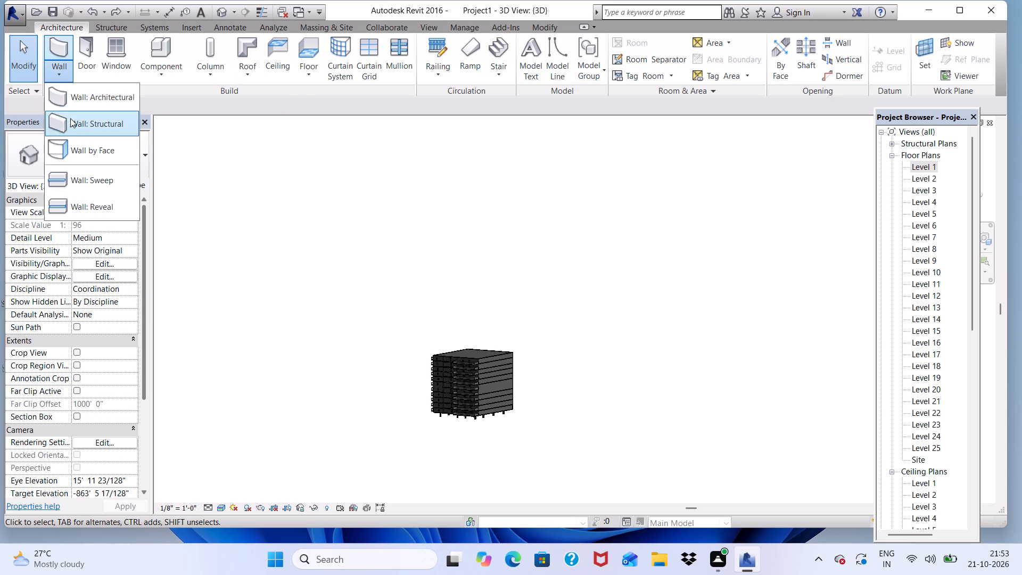
left_click(80, 101)
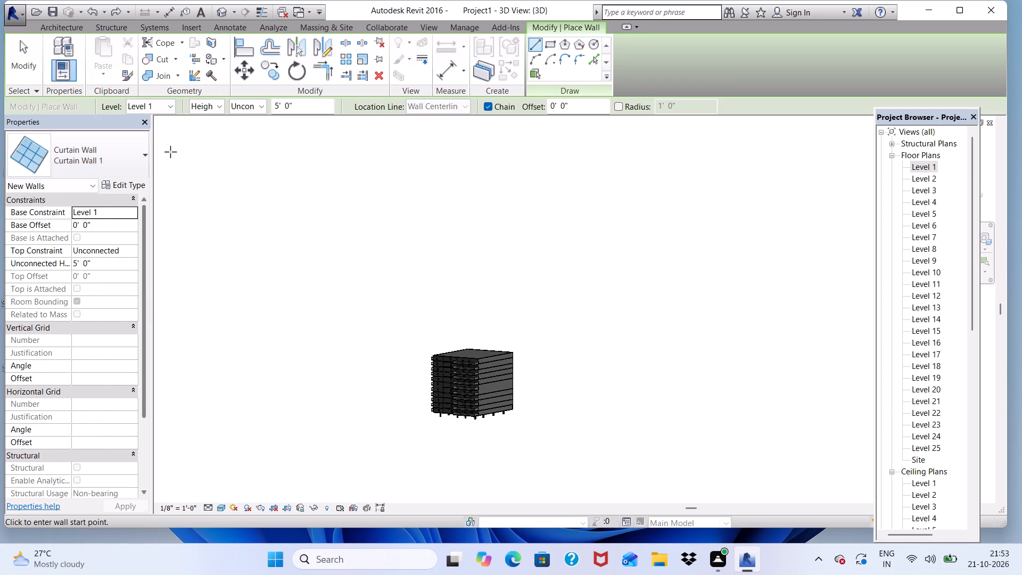
left_click(146, 152)
scroll(66, 341, "down", 4)
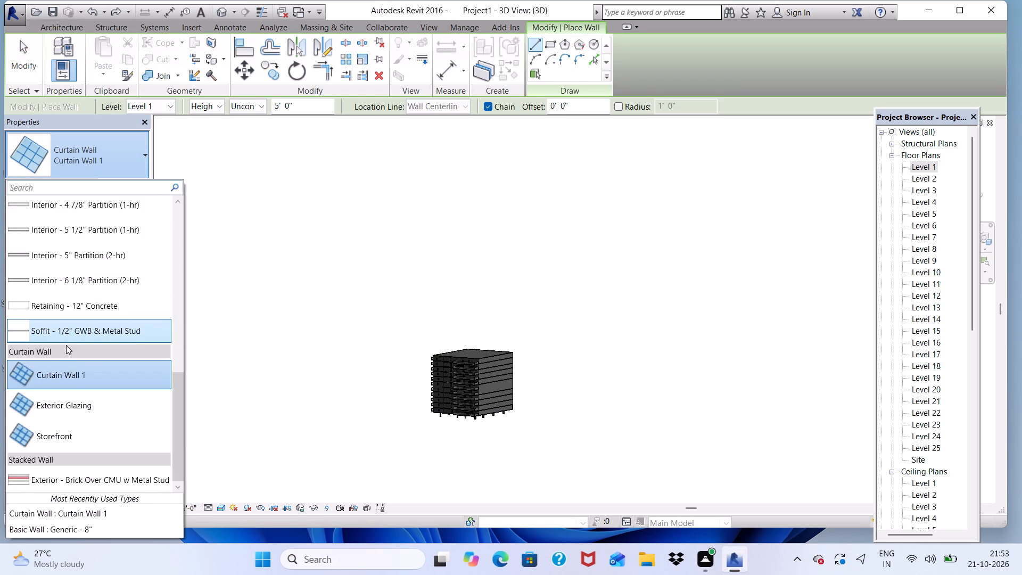
scroll(67, 346, "down", 2)
scroll(66, 284, "up", 4)
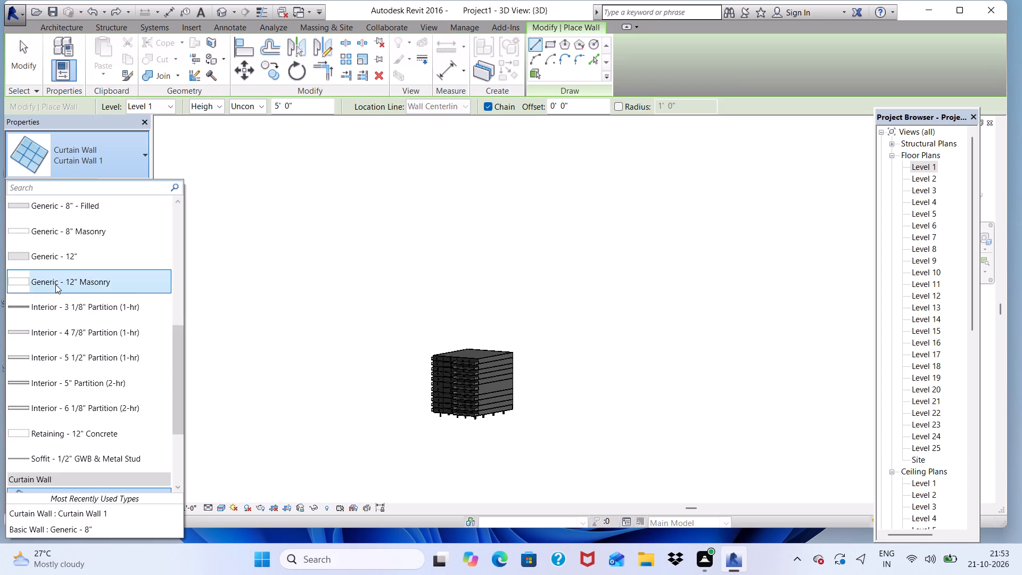
scroll(55, 284, "up", 3)
left_click(59, 279)
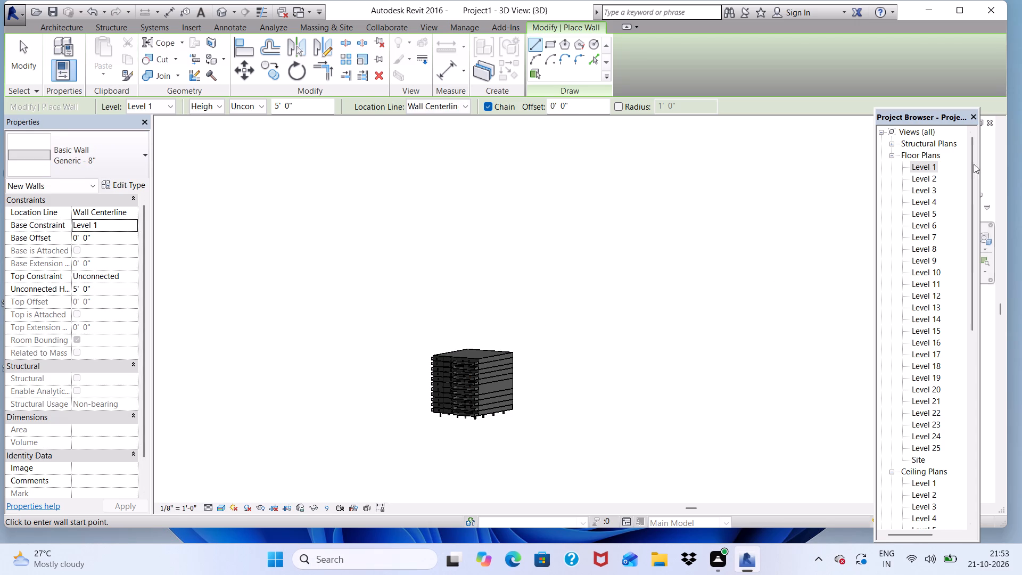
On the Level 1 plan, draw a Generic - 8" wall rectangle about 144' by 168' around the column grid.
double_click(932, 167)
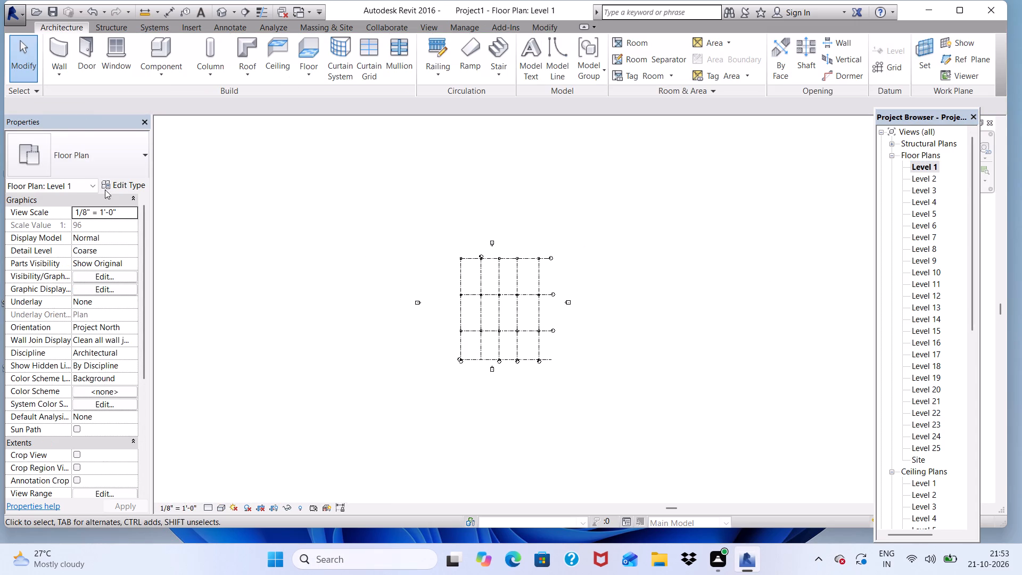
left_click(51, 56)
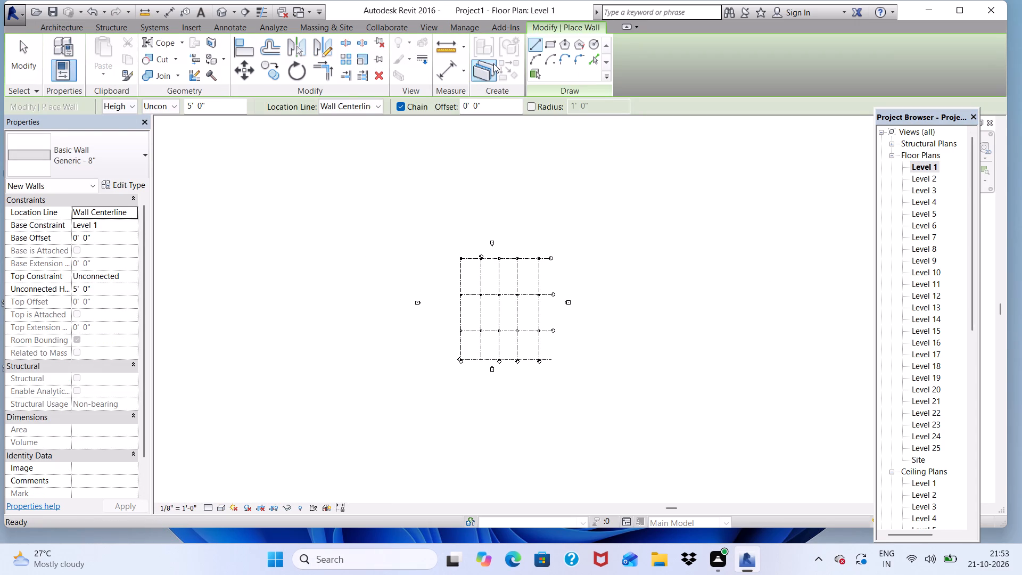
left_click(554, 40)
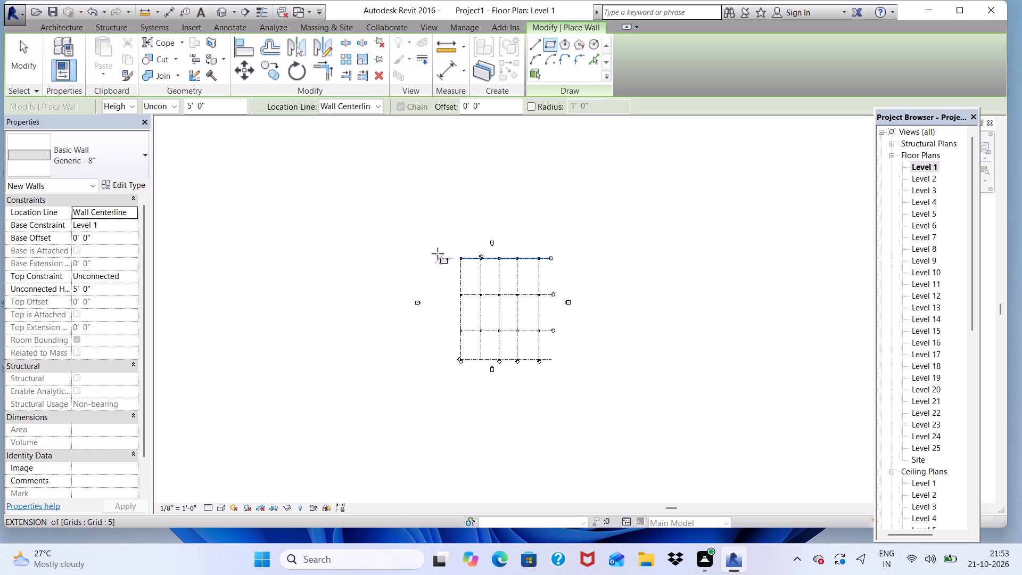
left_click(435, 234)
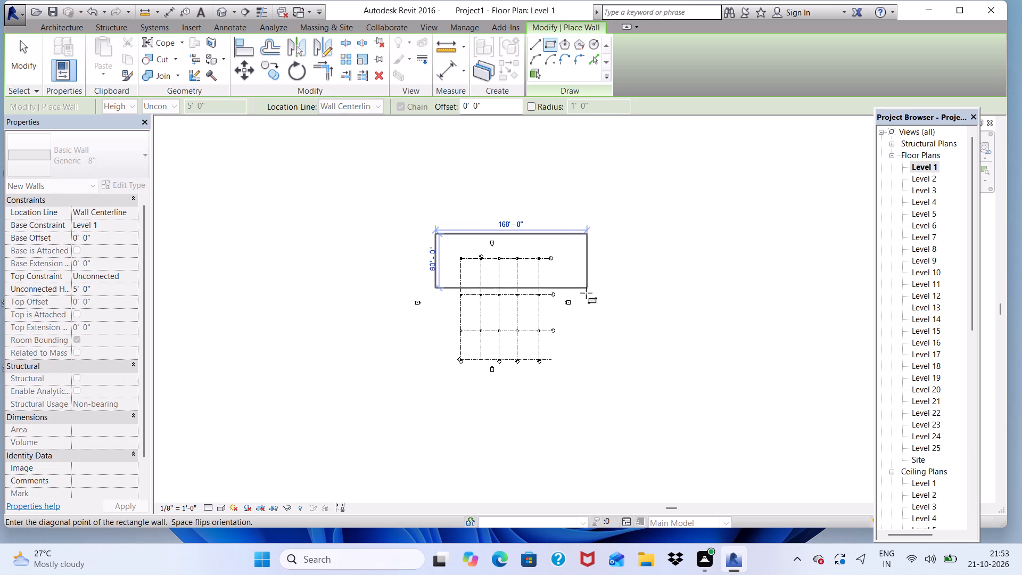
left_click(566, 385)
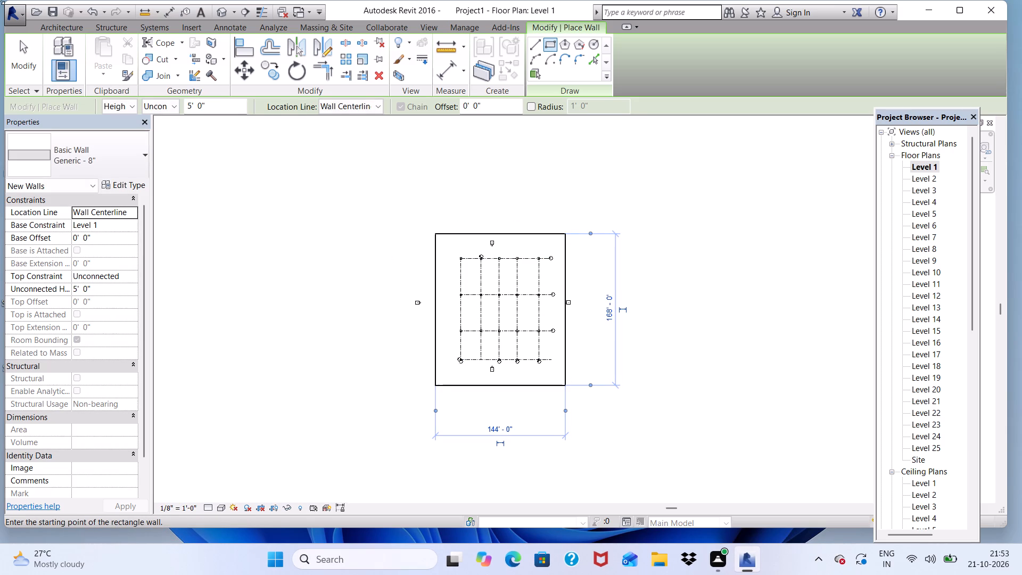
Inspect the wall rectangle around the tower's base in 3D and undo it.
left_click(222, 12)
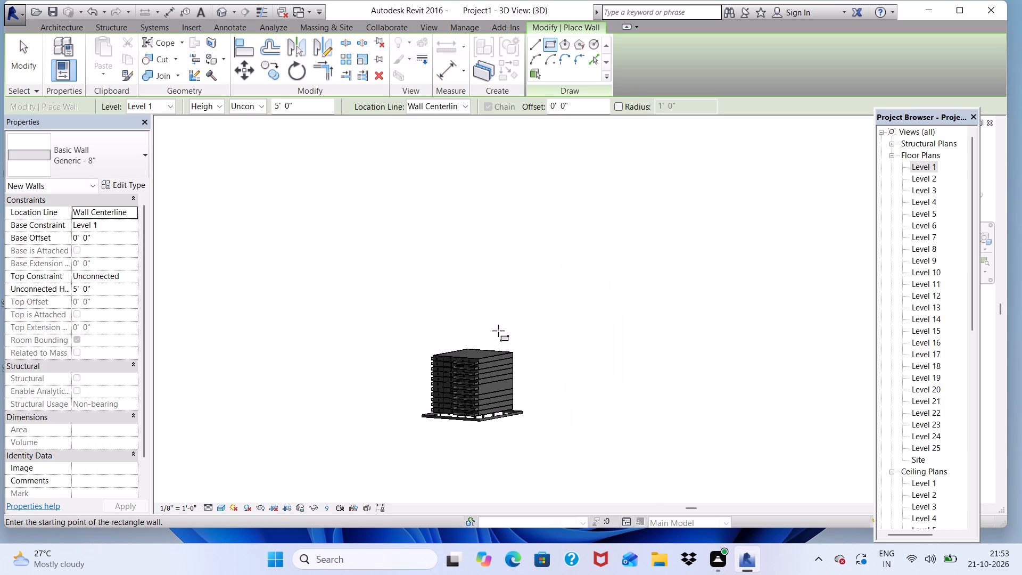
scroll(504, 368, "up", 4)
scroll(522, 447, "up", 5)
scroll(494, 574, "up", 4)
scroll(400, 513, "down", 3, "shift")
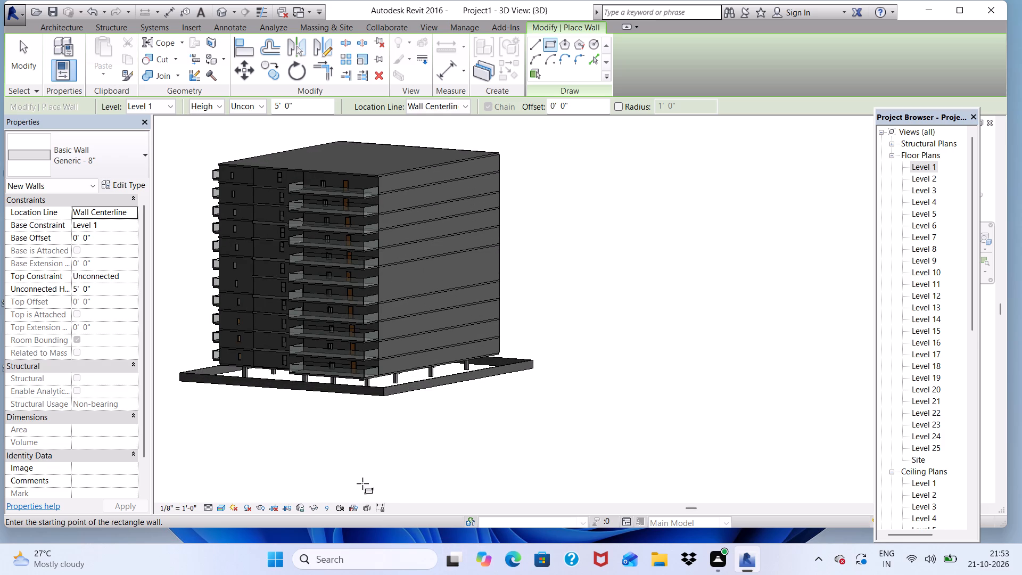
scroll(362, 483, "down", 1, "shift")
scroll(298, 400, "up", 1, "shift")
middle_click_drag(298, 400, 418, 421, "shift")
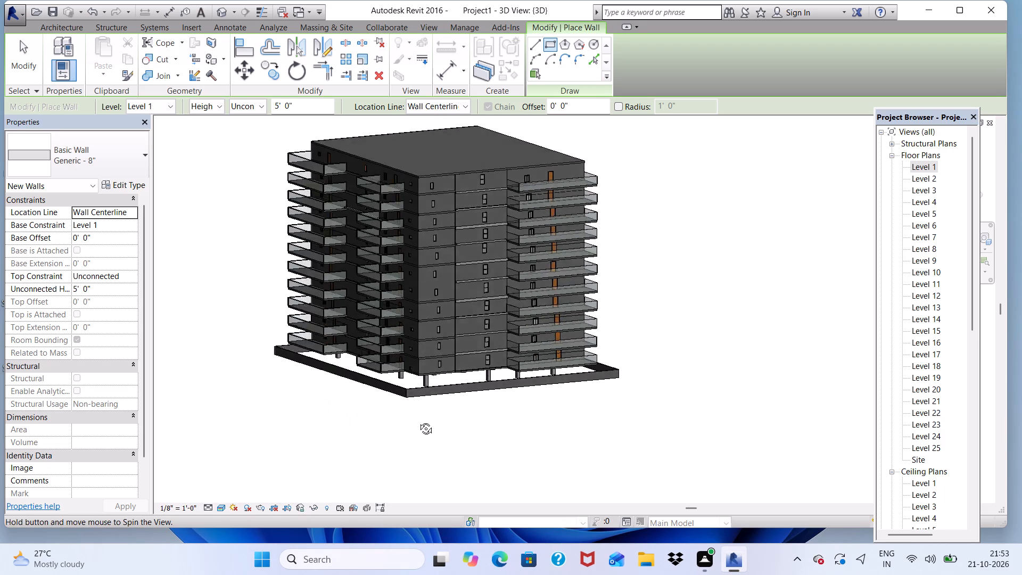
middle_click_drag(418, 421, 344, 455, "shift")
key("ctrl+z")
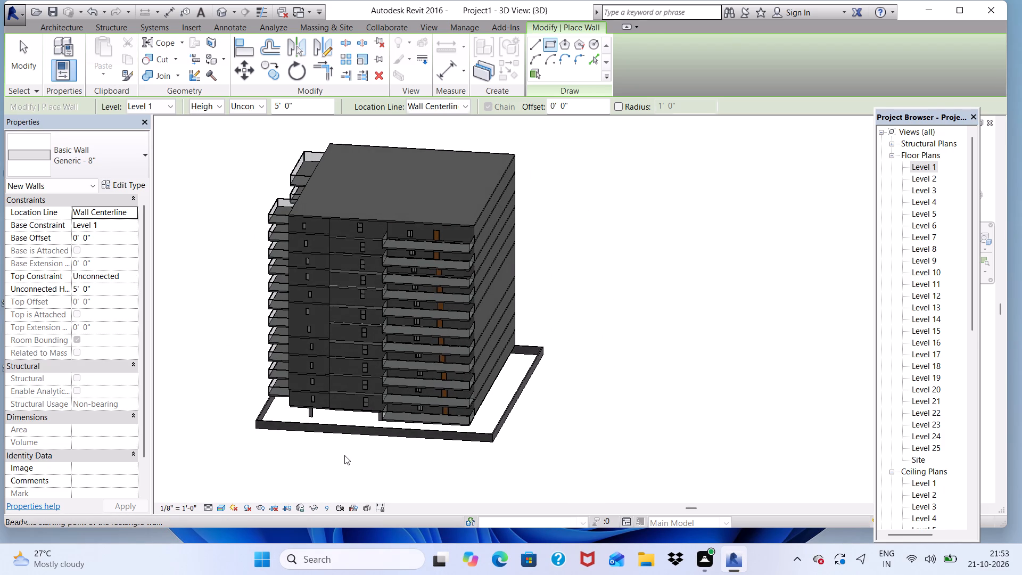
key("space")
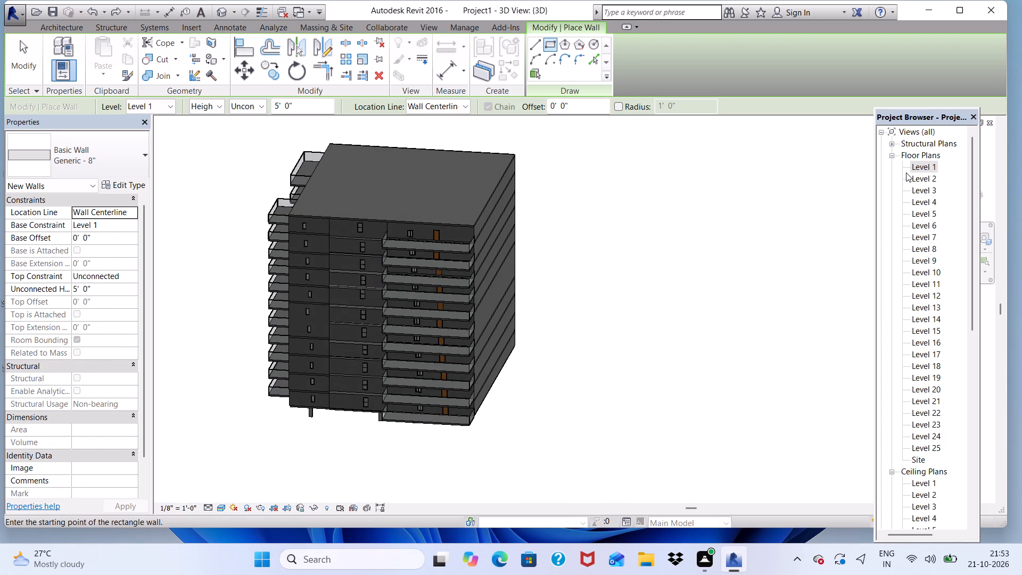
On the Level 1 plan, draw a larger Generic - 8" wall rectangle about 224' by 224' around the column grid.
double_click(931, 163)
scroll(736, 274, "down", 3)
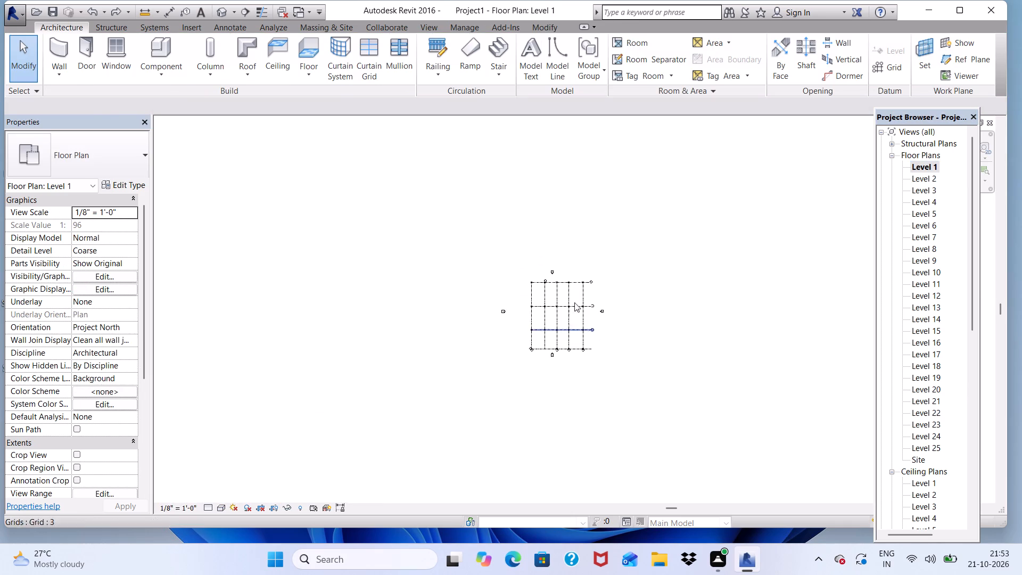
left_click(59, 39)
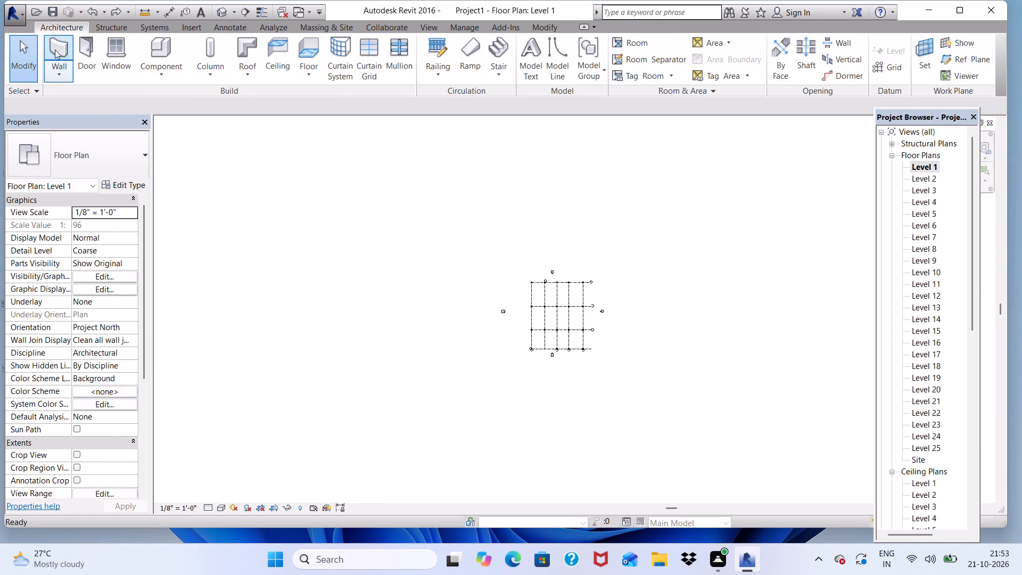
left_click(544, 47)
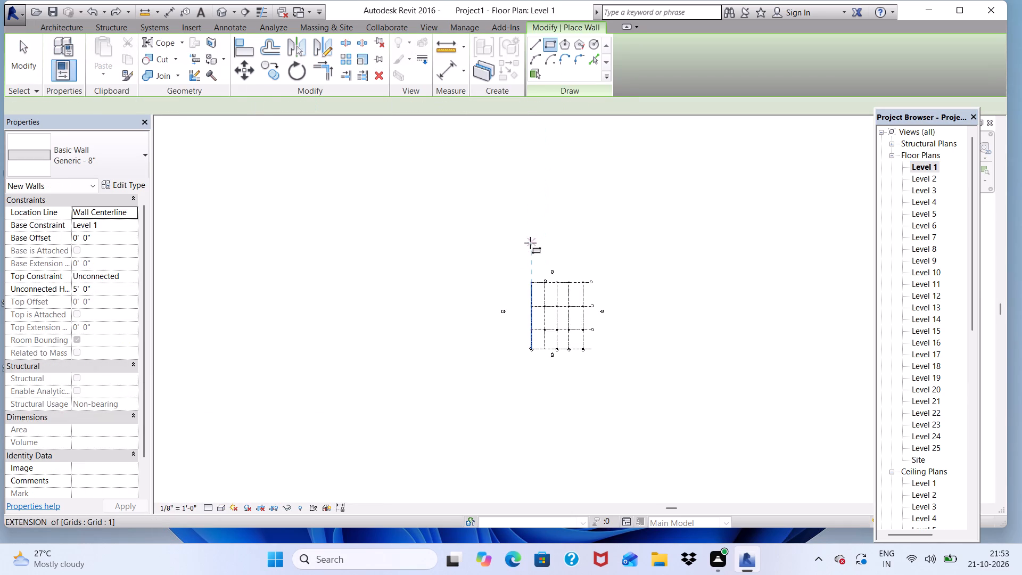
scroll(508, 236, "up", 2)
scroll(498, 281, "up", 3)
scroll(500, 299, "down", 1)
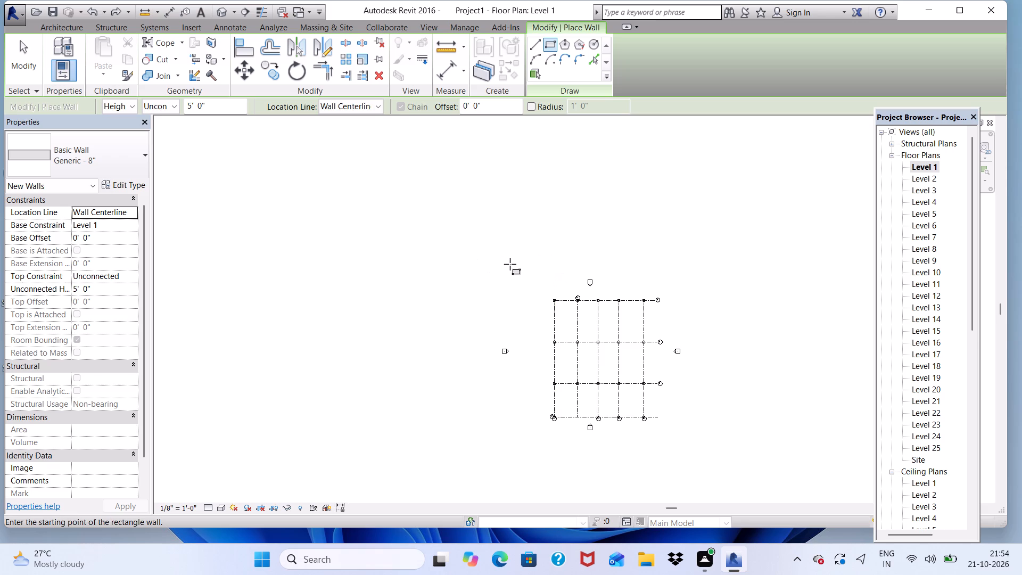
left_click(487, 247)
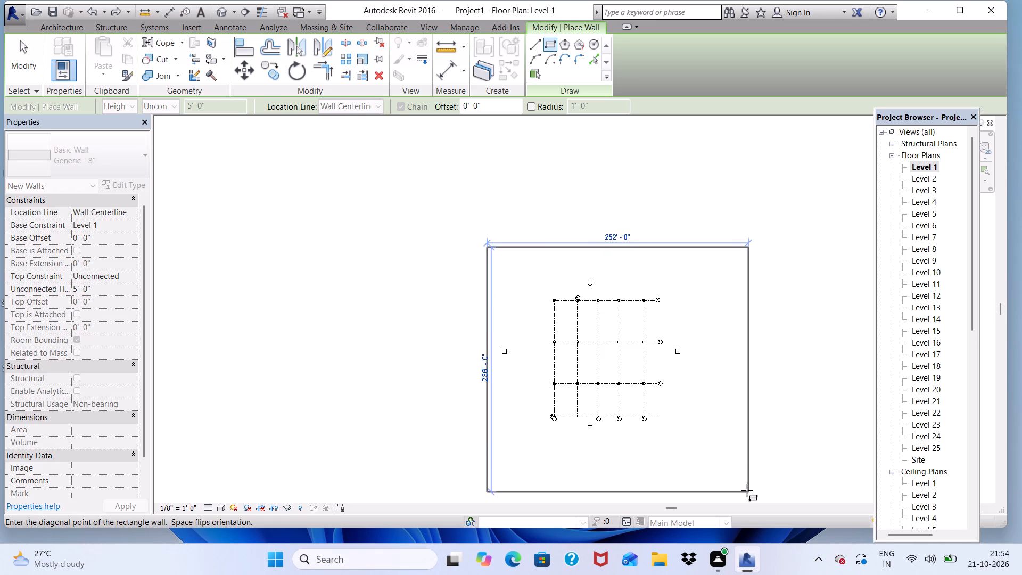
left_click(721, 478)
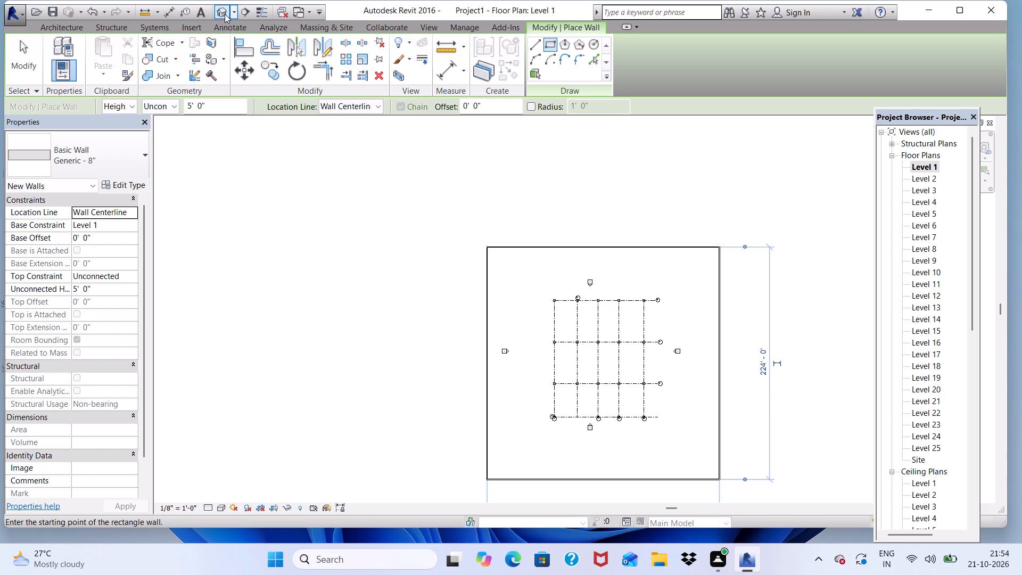
Examine the boundary wall around the tower in 3D, checking one of its sides against the ground-floor columns.
left_click(224, 14)
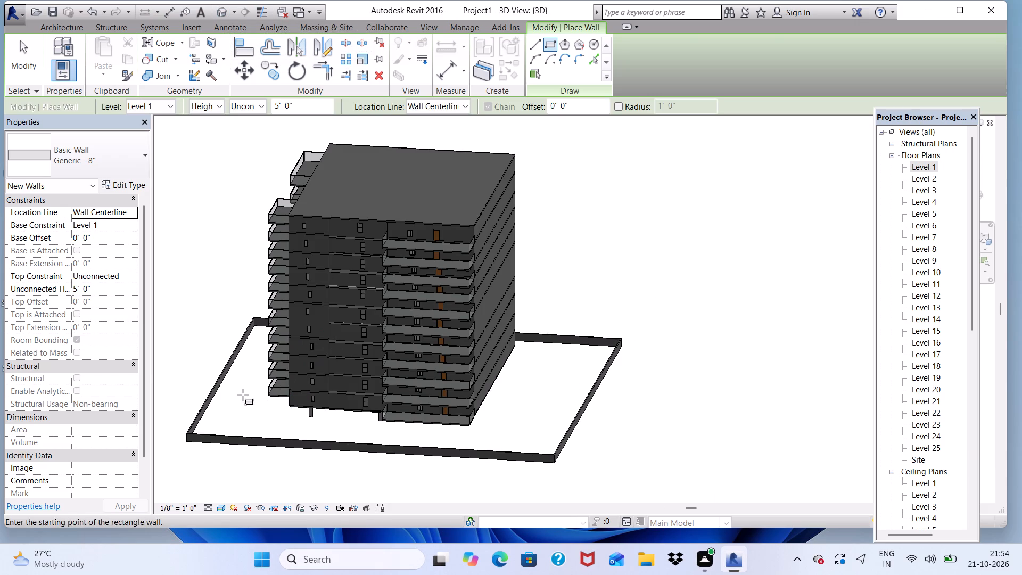
key("Escape")
scroll(282, 391, "up", 3)
scroll(274, 346, "down", 2)
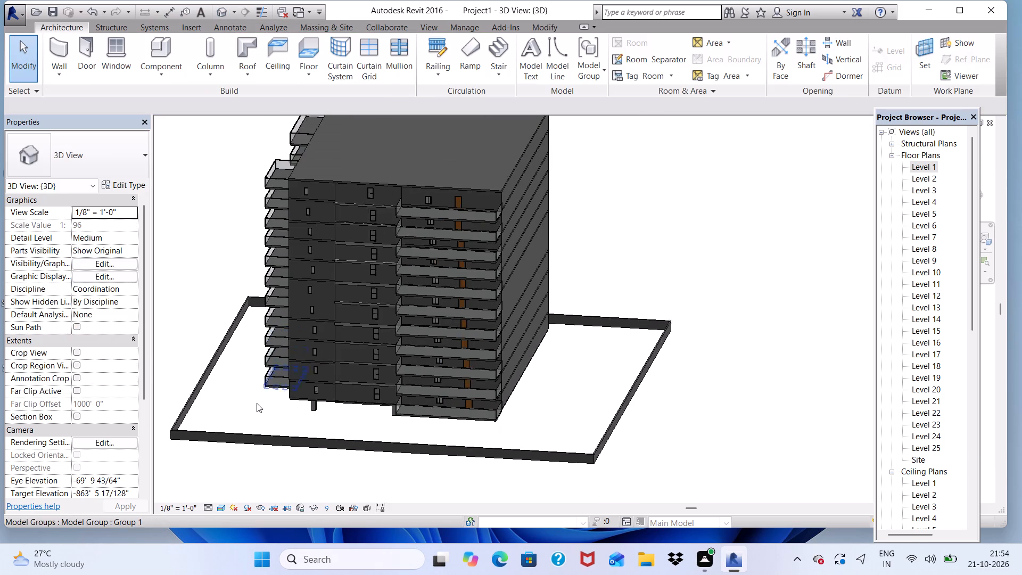
scroll(256, 404, "up", 2)
middle_click_drag(251, 416, 393, 358, "shift")
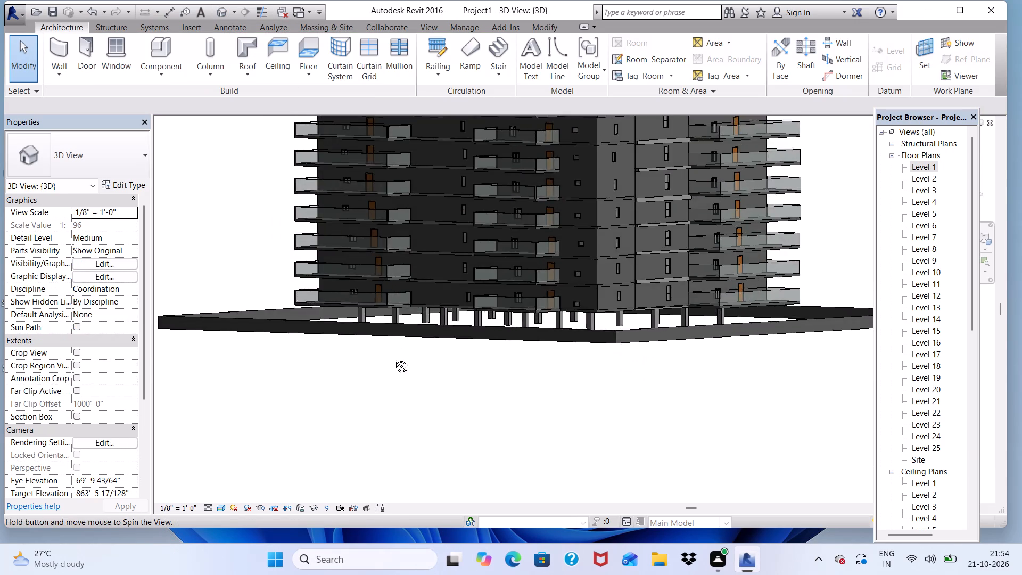
middle_click_drag(393, 358, 281, 367, "shift")
scroll(281, 367, "up", 8, "shift")
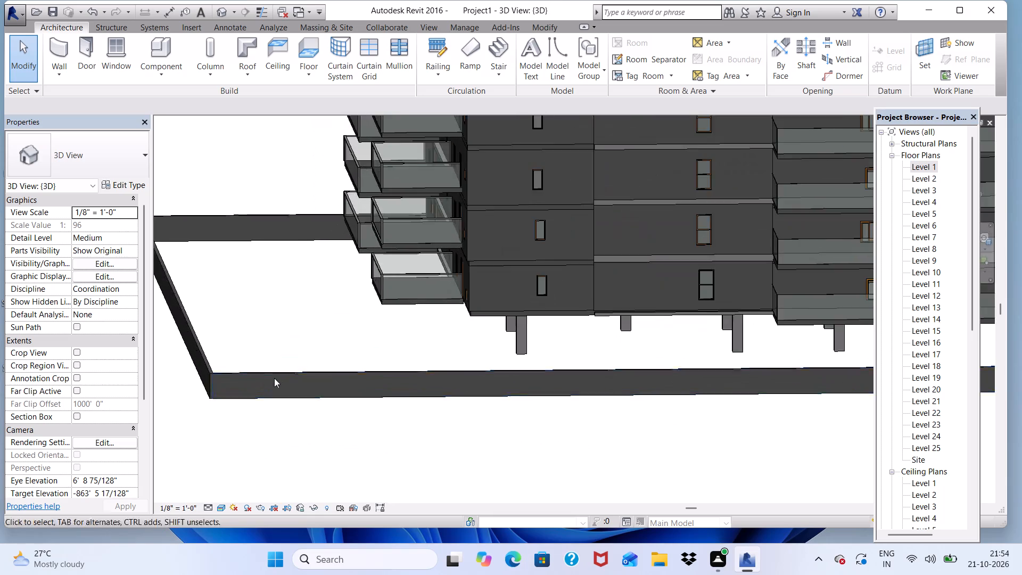
scroll(274, 378, "up", 4, "shift")
scroll(257, 273, "down", 5)
scroll(274, 374, "up", 3)
scroll(219, 299, "up", 1, "shift")
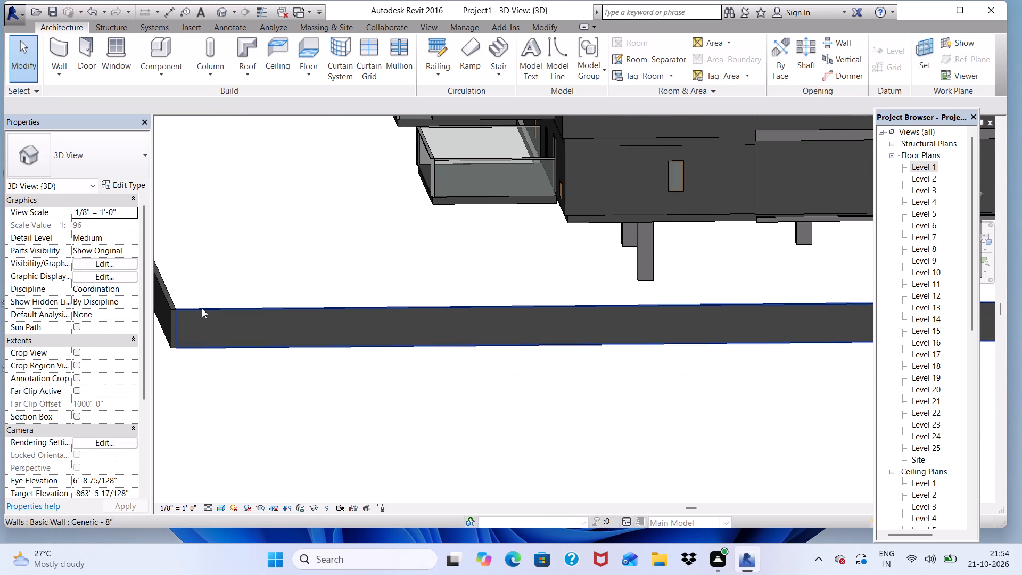
left_click(202, 308)
scroll(414, 334, "down", 5)
scroll(460, 399, "up", 1)
scroll(487, 379, "down", 1)
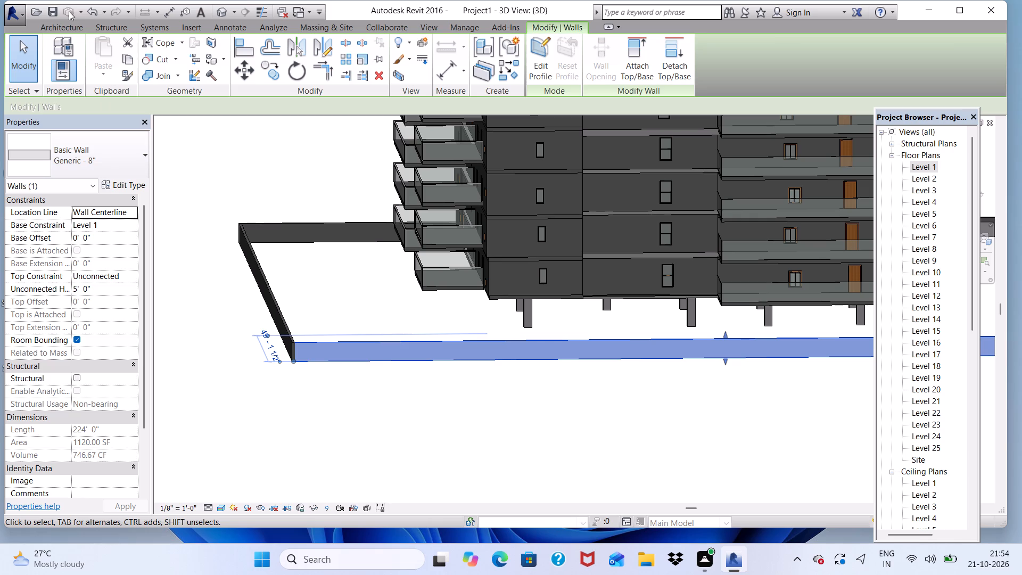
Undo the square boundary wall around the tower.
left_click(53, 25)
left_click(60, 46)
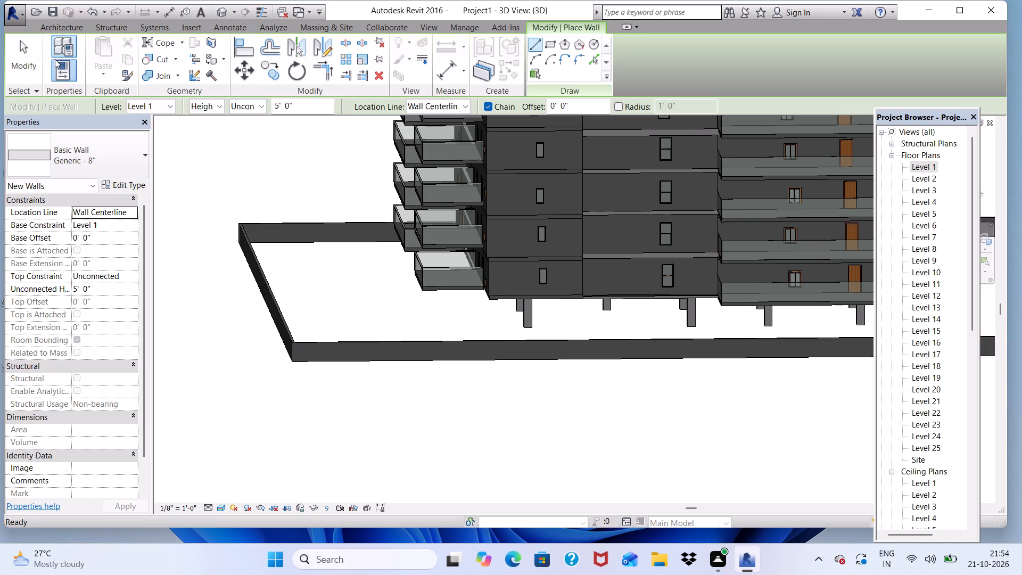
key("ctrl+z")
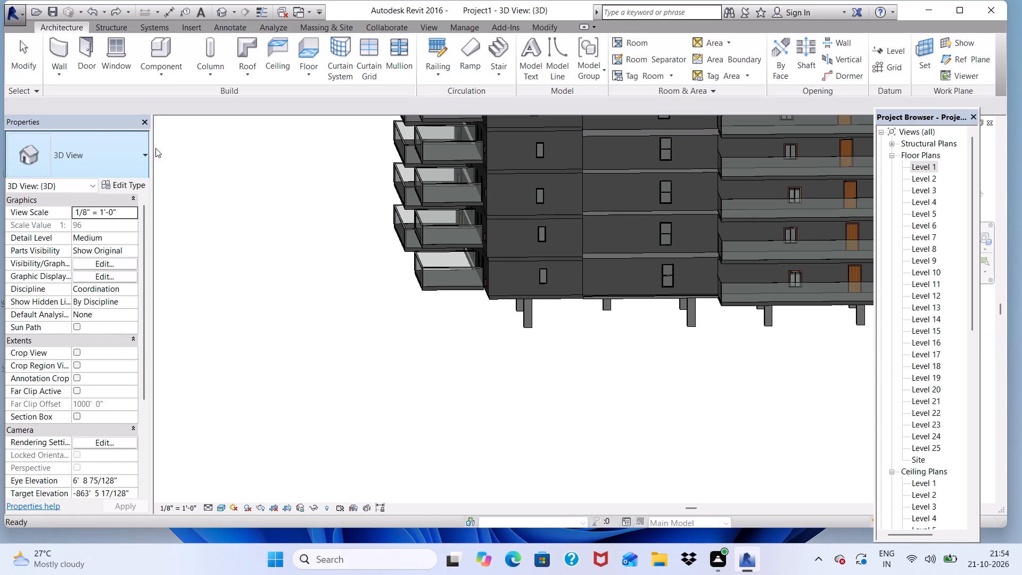
Start a new Generic - 8" wall and set its unconnected height to 10'.
left_click(55, 59)
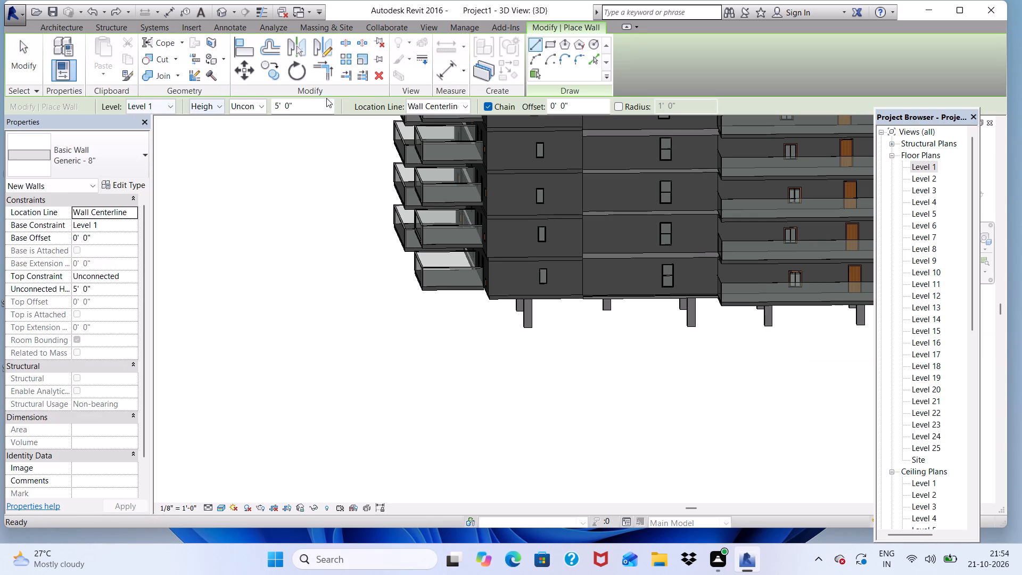
left_click(300, 107)
key("BackSpace")
key("BackSpace")
key("BackSpace")
key("BackSpace")
key("BackSpace")
key("BackSpace")
key("BackSpace")
key("BackSpace")
key("BackSpace")
key("BackSpace")
key("BackSpace")
key("BackSpace")
key("BackSpace")
key("BackSpace")
key("BackSpace")
key("BackSpace")
key("BackSpace")
key("BackSpace")
key("BackSpace")
key("BackSpace")
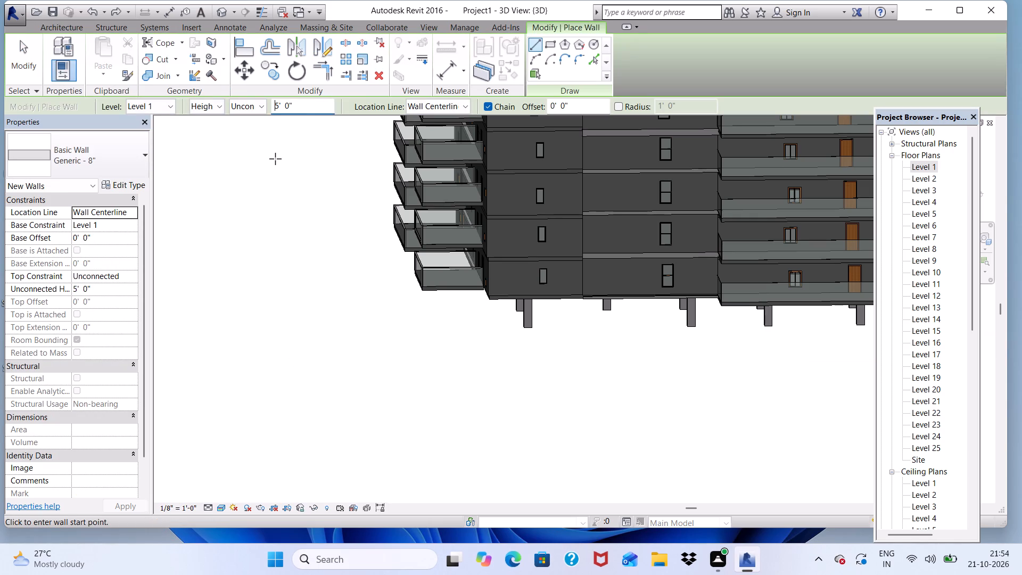
type("10")
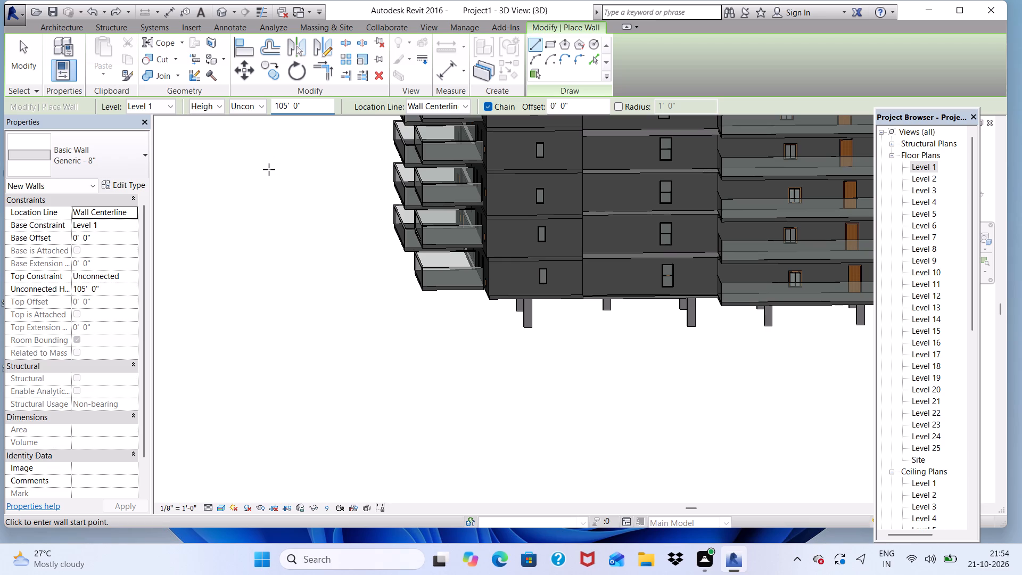
key("BackSpace")
key("BackSpace")
key("BackSpace")
key("BackSpace")
key("BackSpace")
key("BackSpace")
key("BackSpace")
key("BackSpace")
key("BackSpace")
key("BackSpace")
key("BackSpace")
key("BackSpace")
key("BackSpace")
left_click(295, 100)
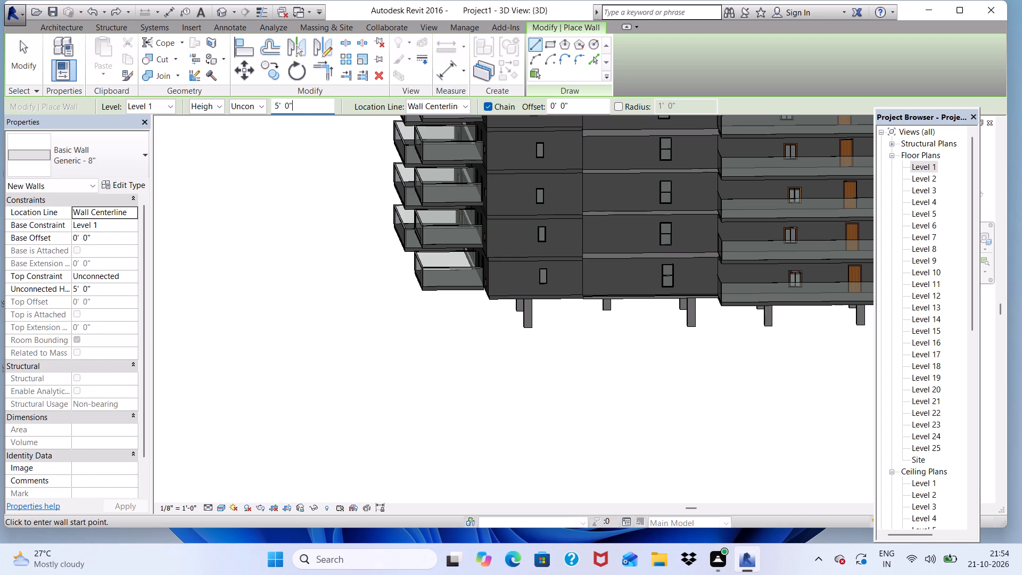
key("BackSpace")
key("BackSpace")
key("BackSpace")
key("BackSpace")
key("BackSpace")
key("BackSpace")
key("BackSpace")
key("BackSpace")
key("BackSpace")
key("BackSpace")
key("BackSpace")
key("BackSpace")
key("BackSpace")
type("10'")
key("Return")
key("Return")
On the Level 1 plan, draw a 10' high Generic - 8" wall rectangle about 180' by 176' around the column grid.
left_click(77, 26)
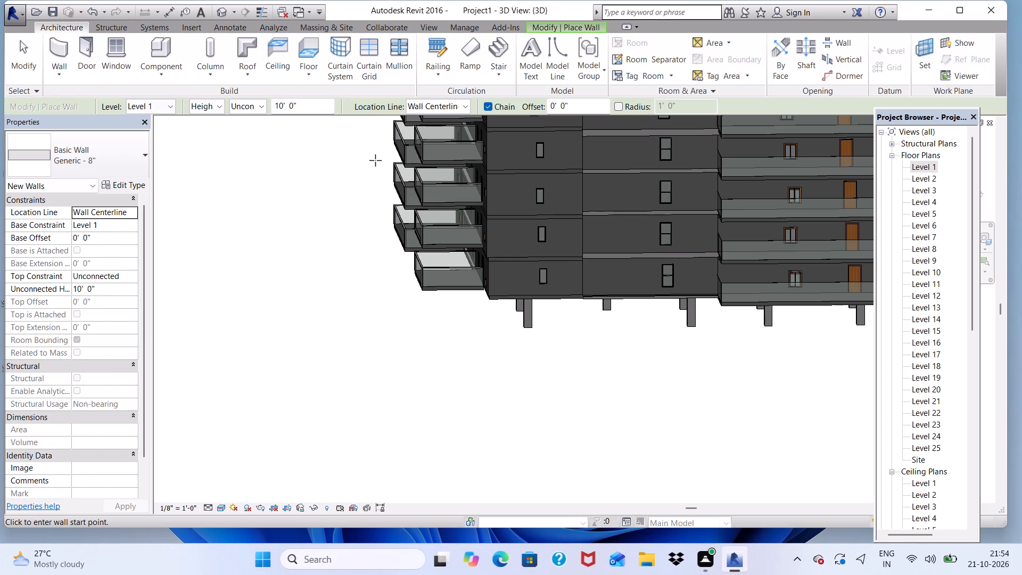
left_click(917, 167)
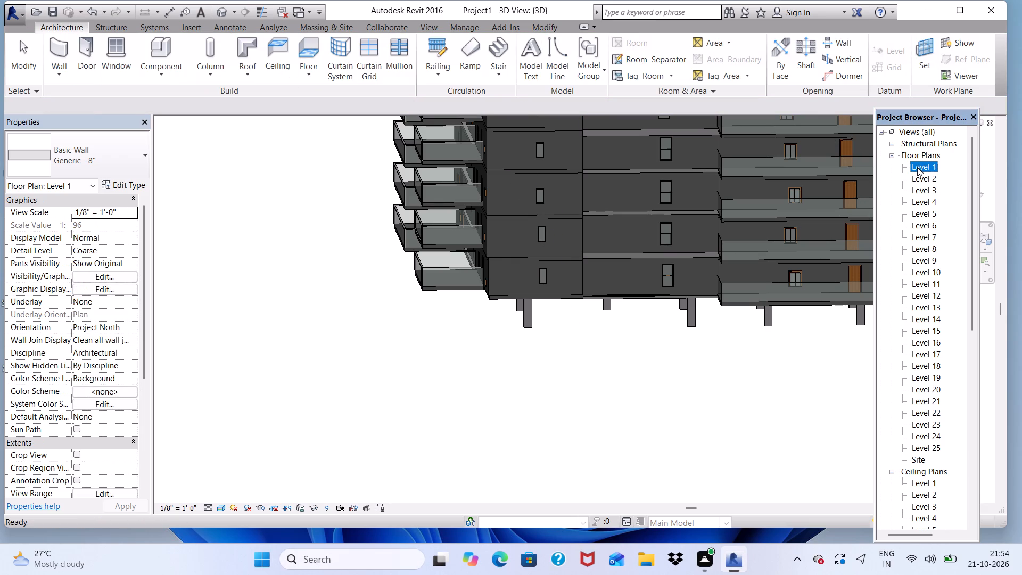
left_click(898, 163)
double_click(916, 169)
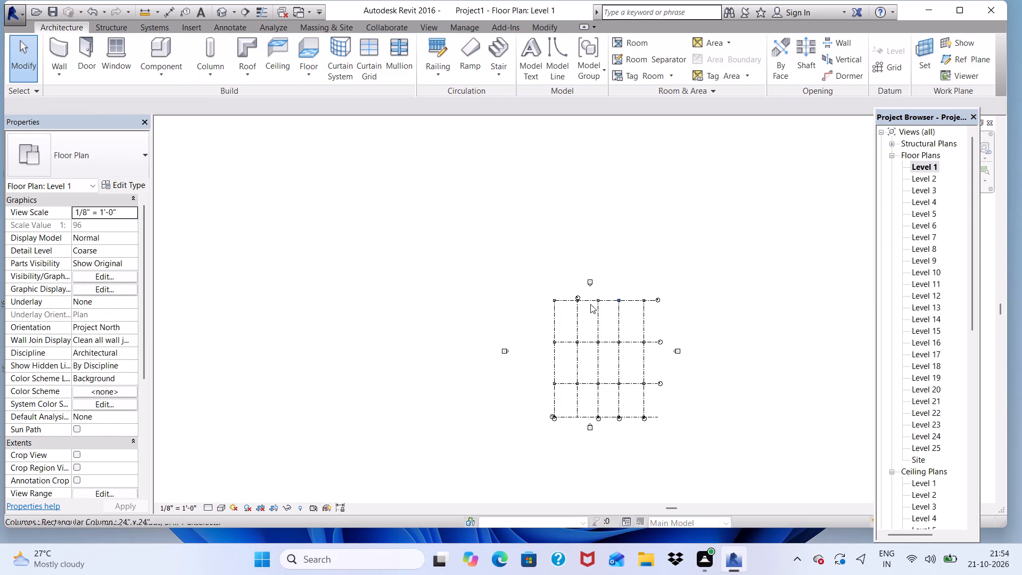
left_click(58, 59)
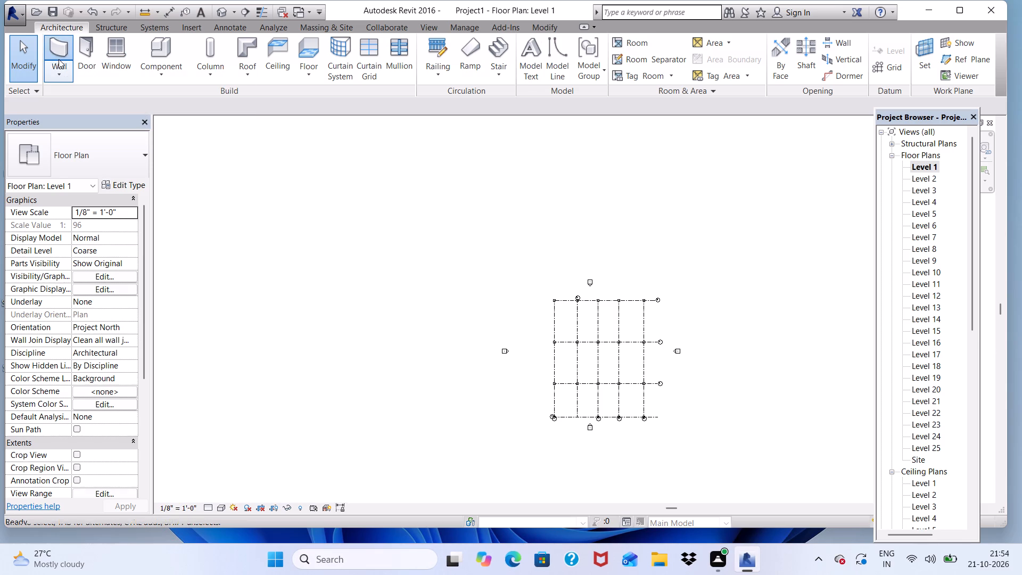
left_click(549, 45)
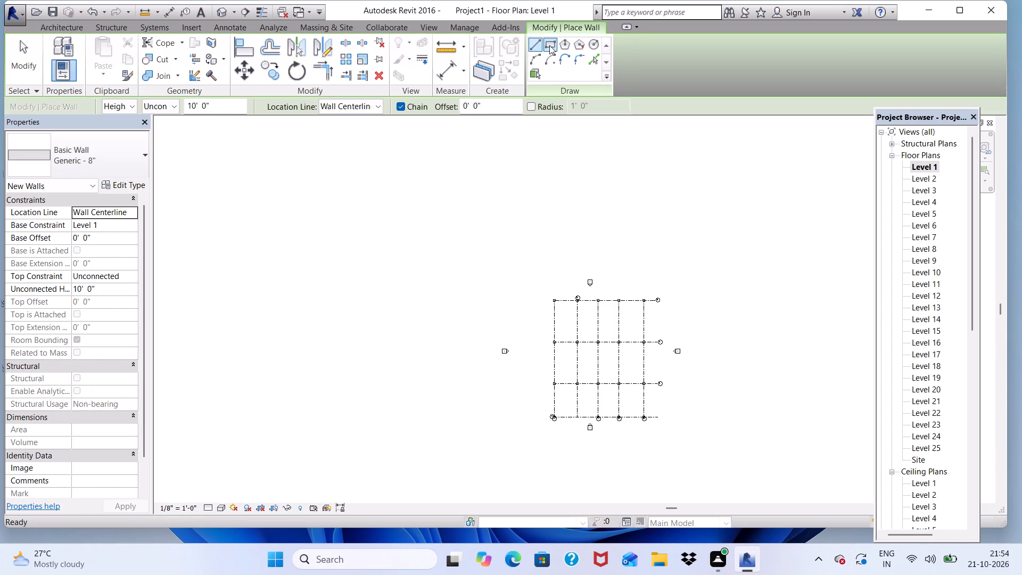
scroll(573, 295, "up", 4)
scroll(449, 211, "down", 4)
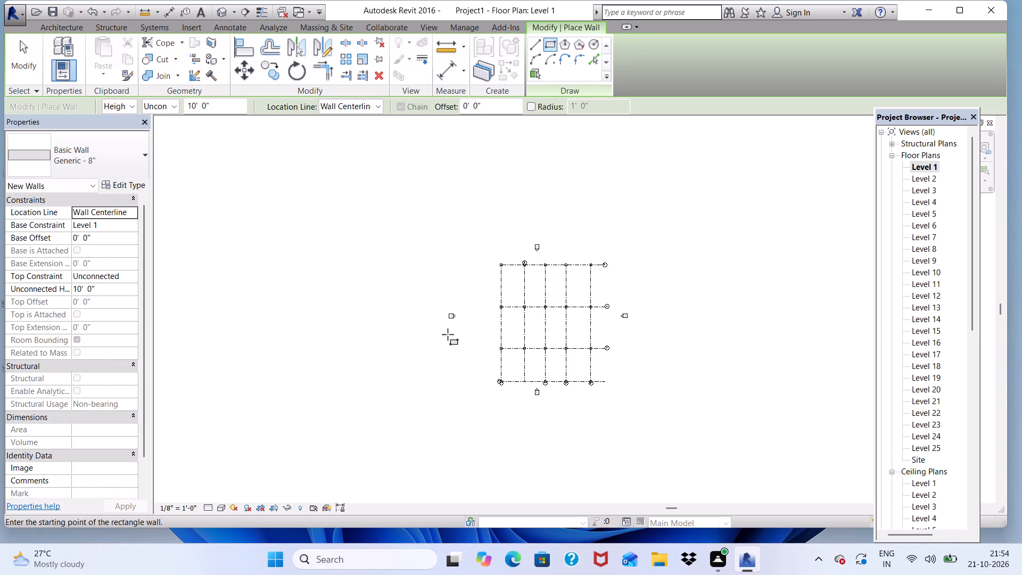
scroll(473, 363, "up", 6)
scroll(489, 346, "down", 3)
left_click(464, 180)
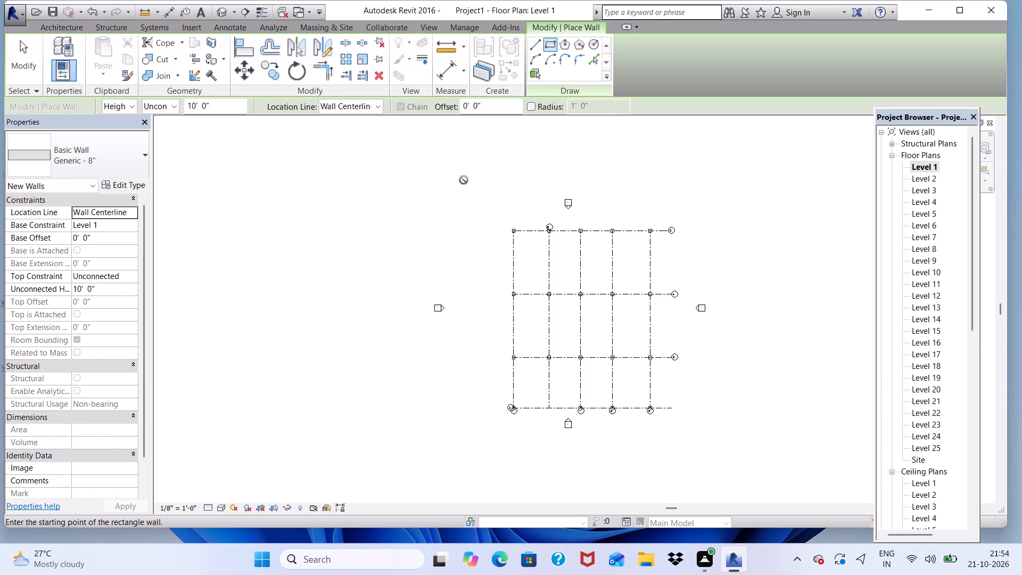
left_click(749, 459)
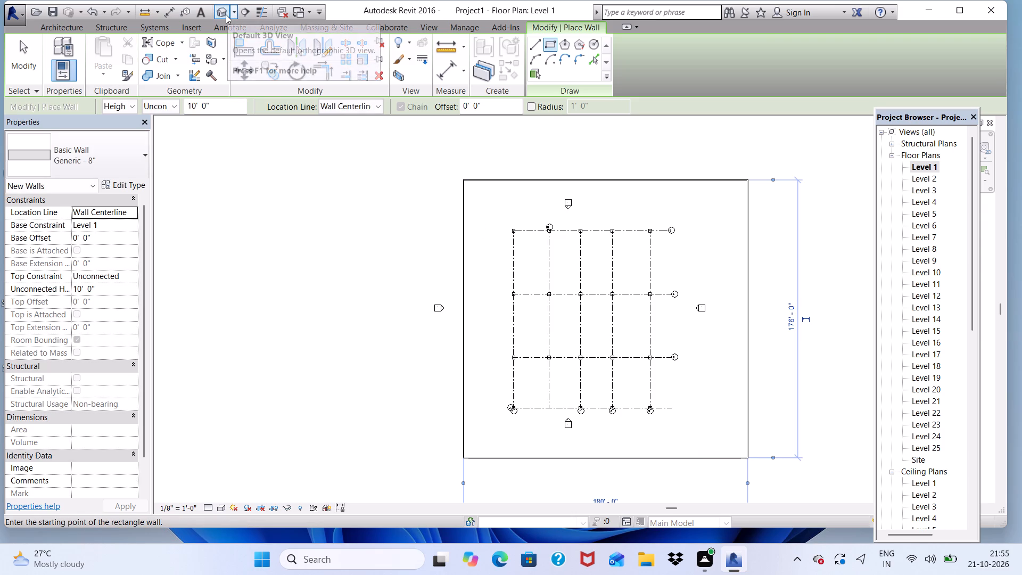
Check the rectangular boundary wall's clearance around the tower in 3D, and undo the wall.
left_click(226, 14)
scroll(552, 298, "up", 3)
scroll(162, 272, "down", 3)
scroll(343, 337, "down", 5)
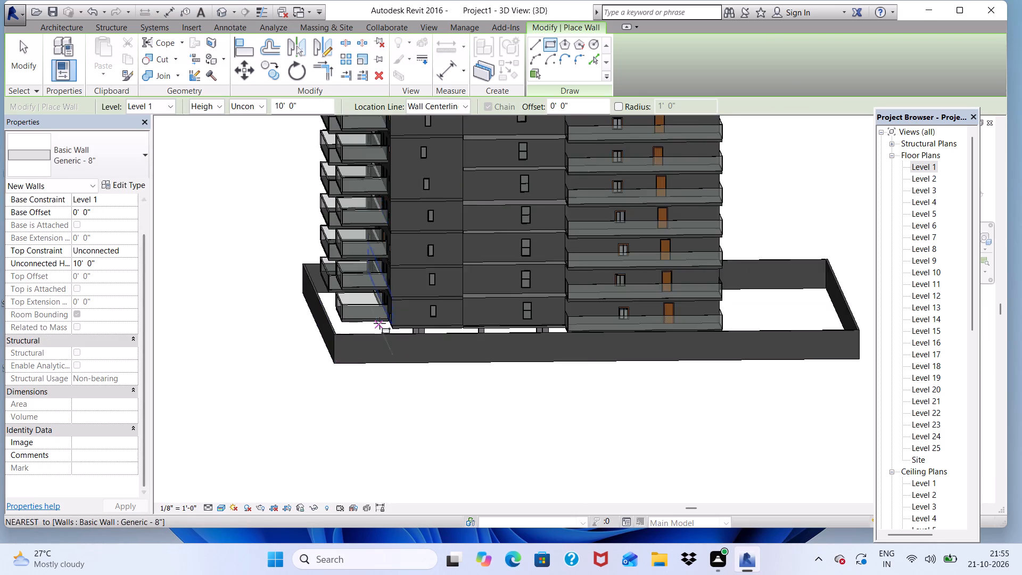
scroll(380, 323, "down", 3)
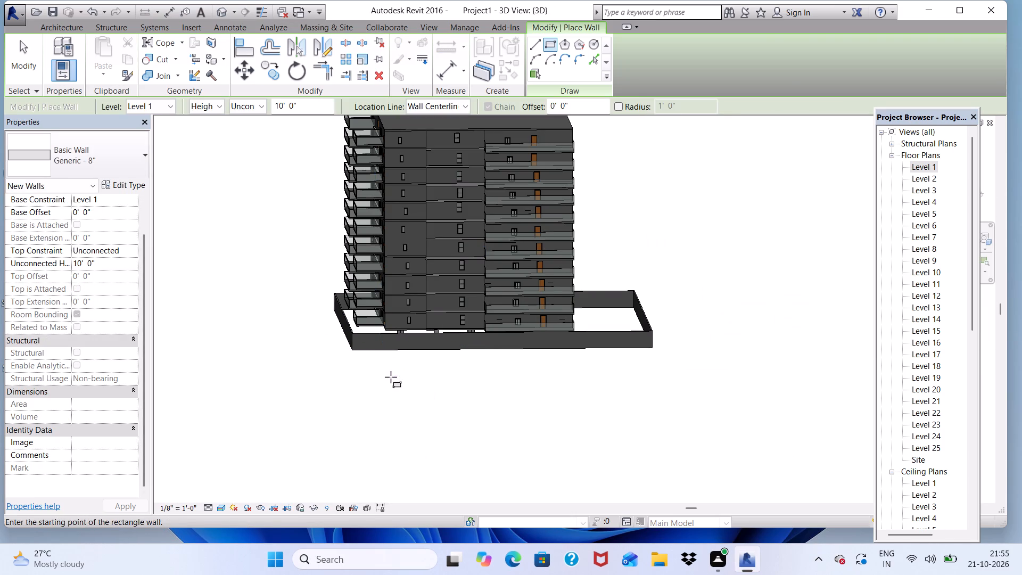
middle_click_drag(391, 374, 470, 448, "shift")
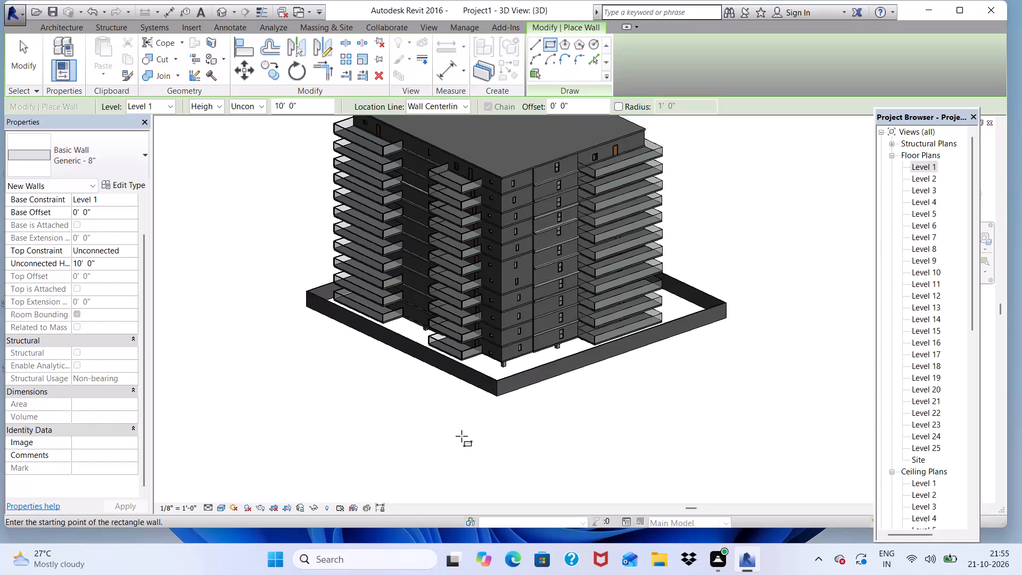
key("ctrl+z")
On the Level 1 plan, draw a wider Generic - 8" wall rectangle about 216' by 180', 10' high, around the column grid.
double_click(916, 166)
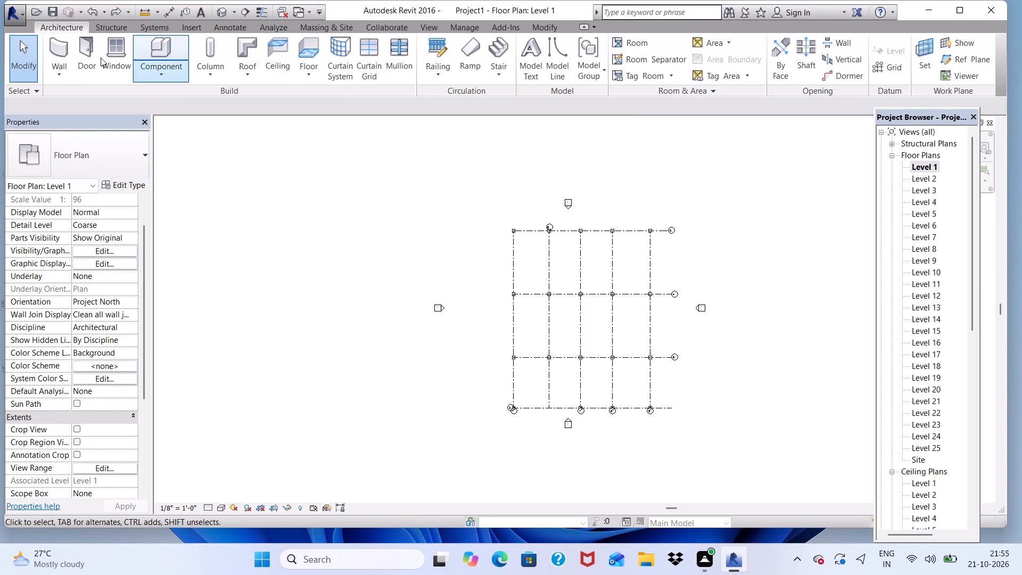
left_click(58, 55)
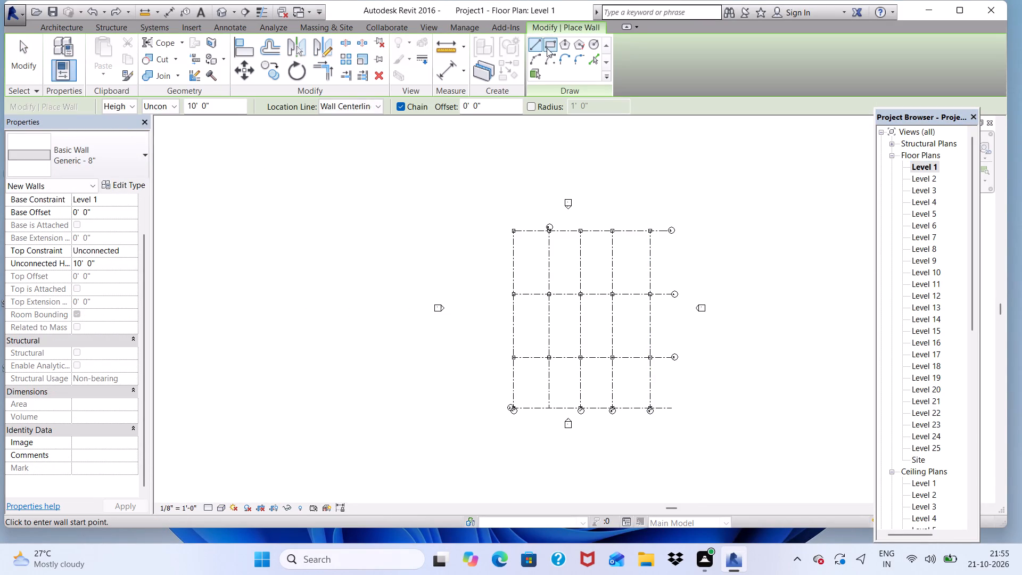
left_click(547, 47)
left_click(421, 177)
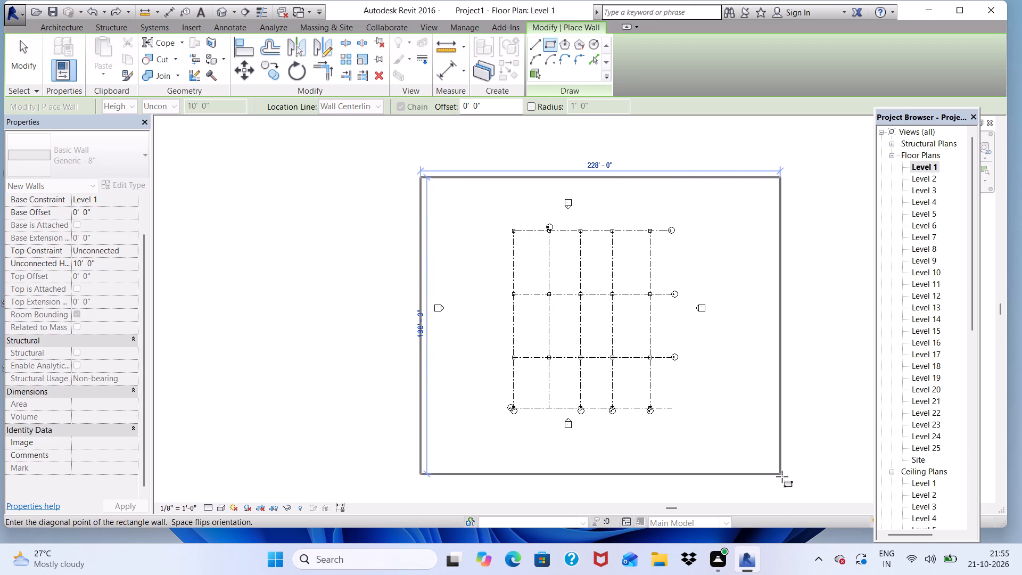
left_click(763, 461)
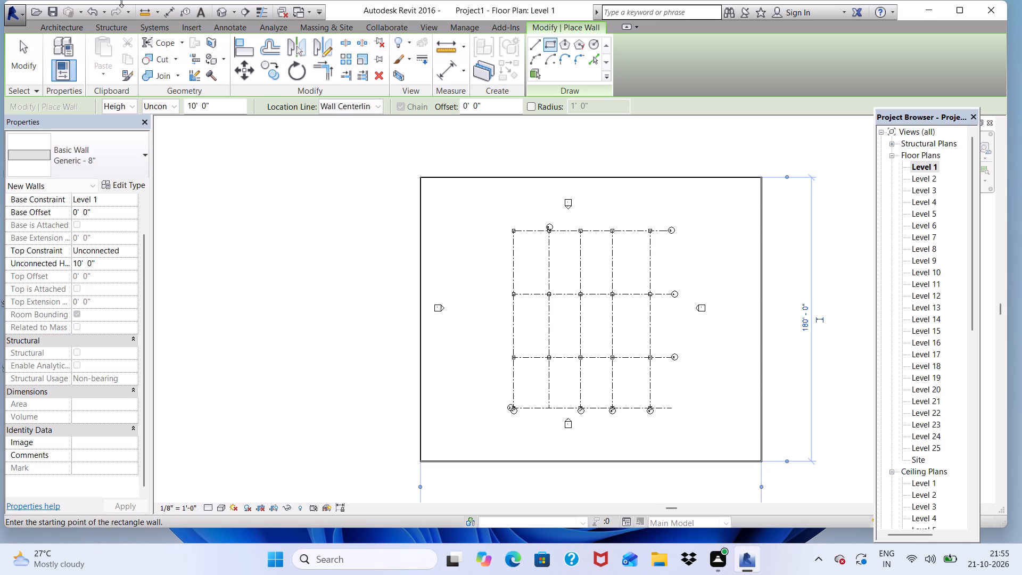
Examine the boundary wall around the tower in 3D, checking its clearance from the balconies and ground-floor columns.
left_click(218, 12)
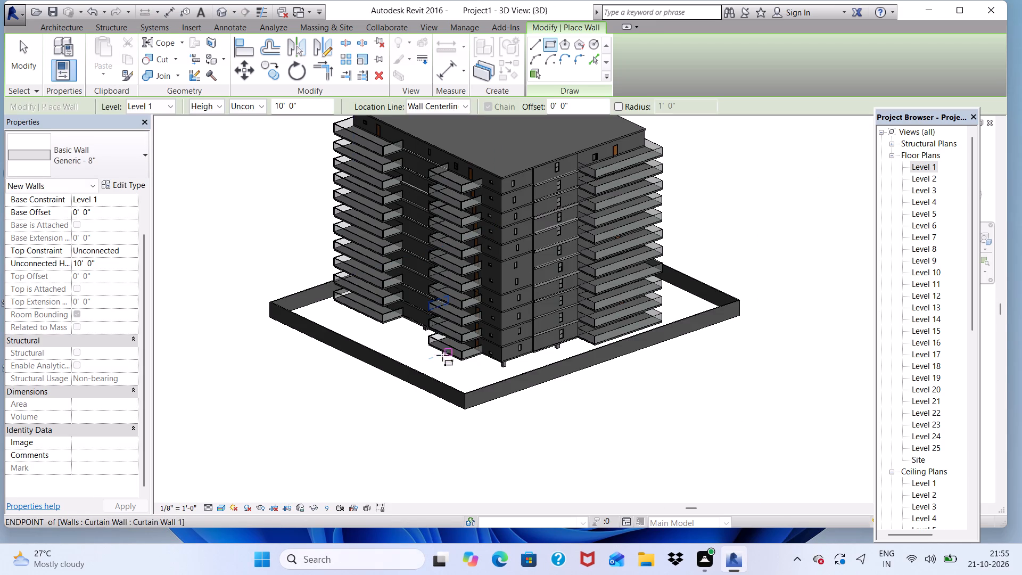
scroll(441, 358, "up", 2)
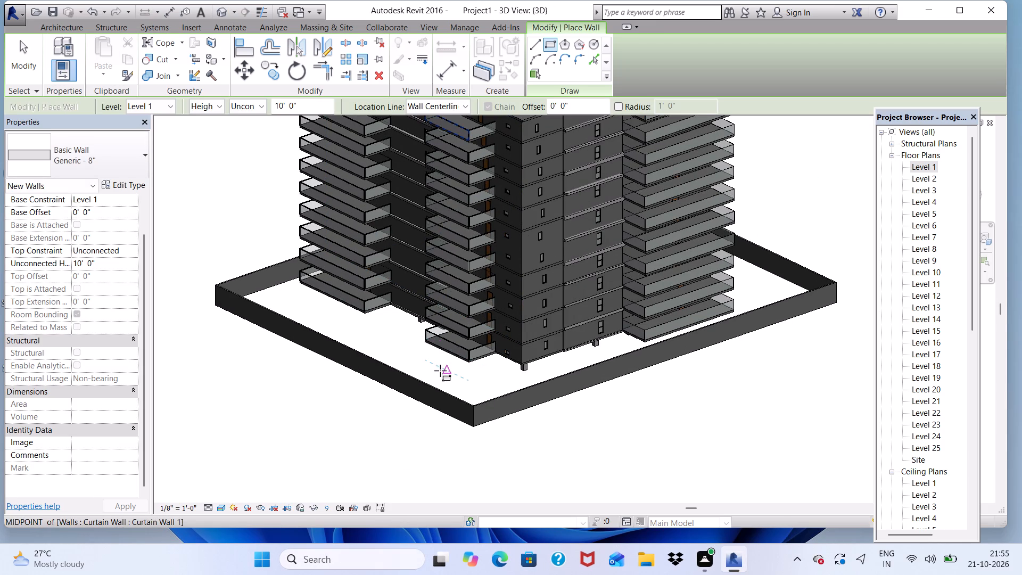
key("Escape")
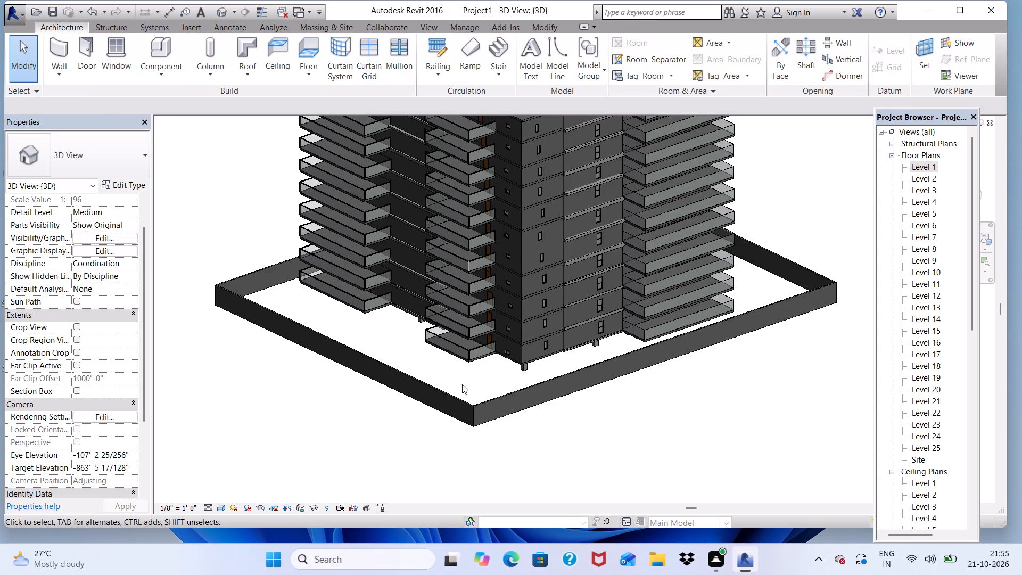
middle_click_drag(480, 423, 473, 316, "shift")
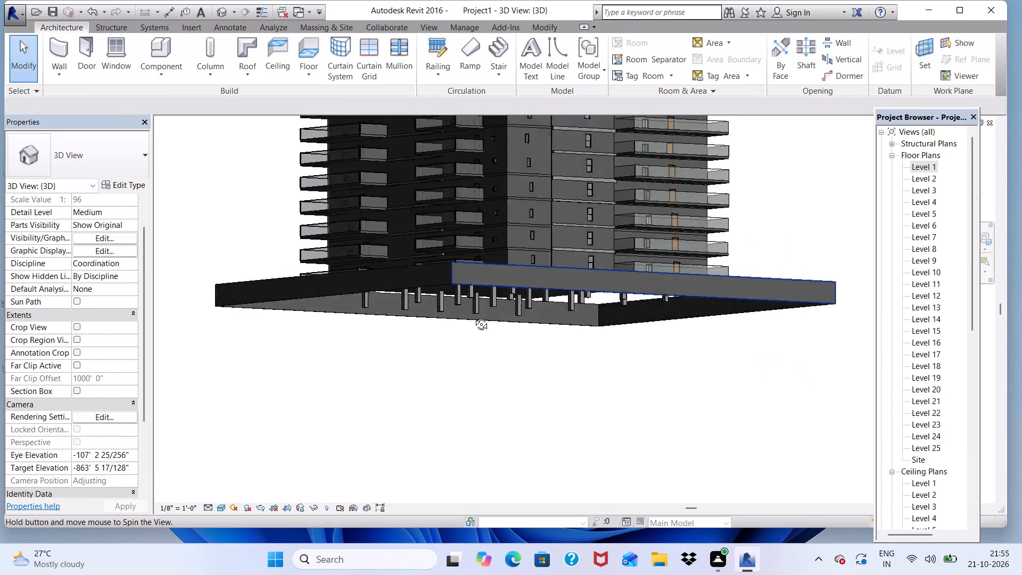
middle_click_drag(473, 316, 371, 356, "shift")
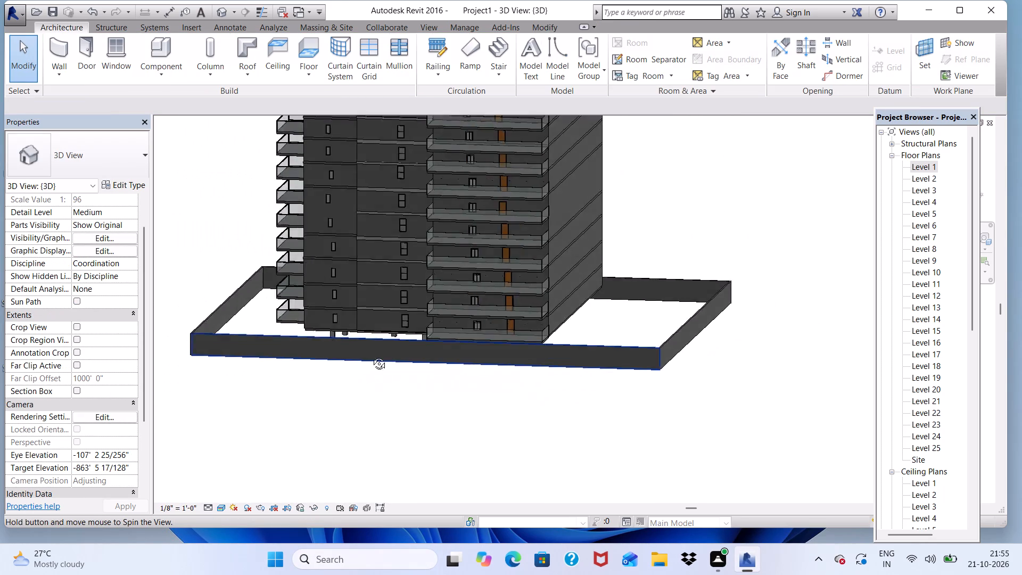
middle_click_drag(371, 356, 450, 423, "shift")
scroll(448, 395, "up", 2)
scroll(441, 383, "down", 1)
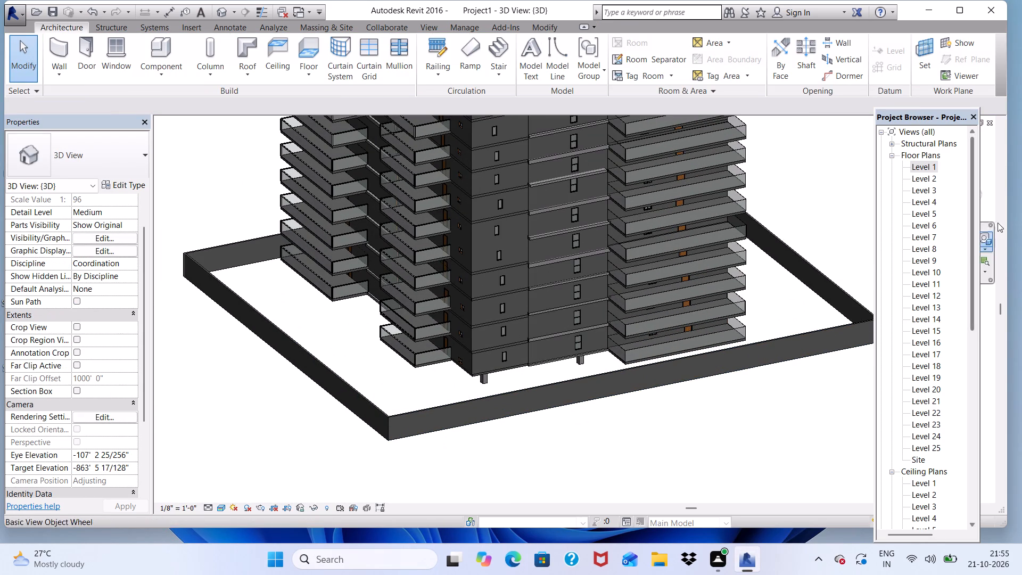
Create a Generic - 12" floor on Level 1 with a rectangular boundary spanning the inner corners of the boundary wall, and show it in 3D.
double_click(928, 171)
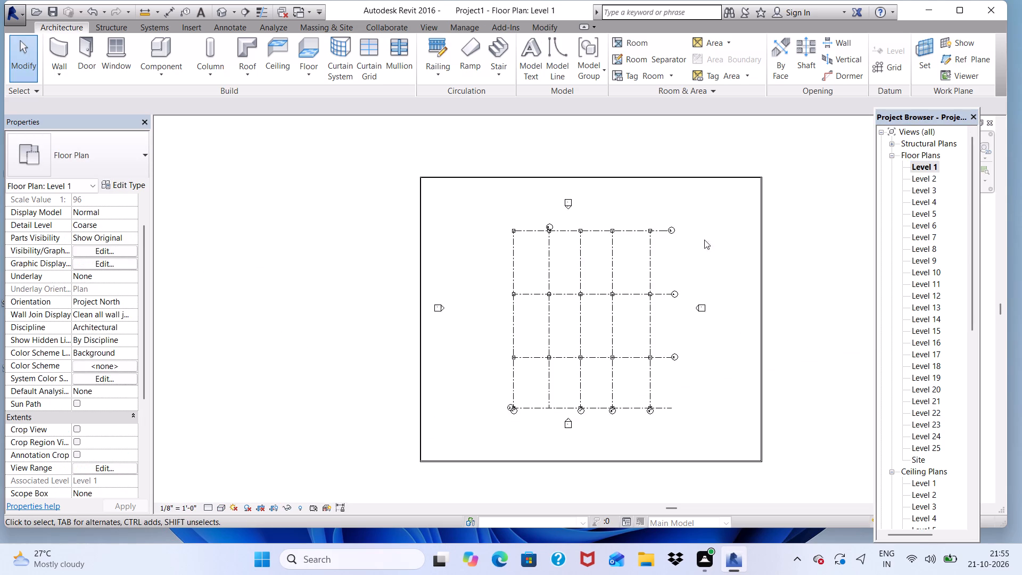
scroll(675, 250, "down", 3)
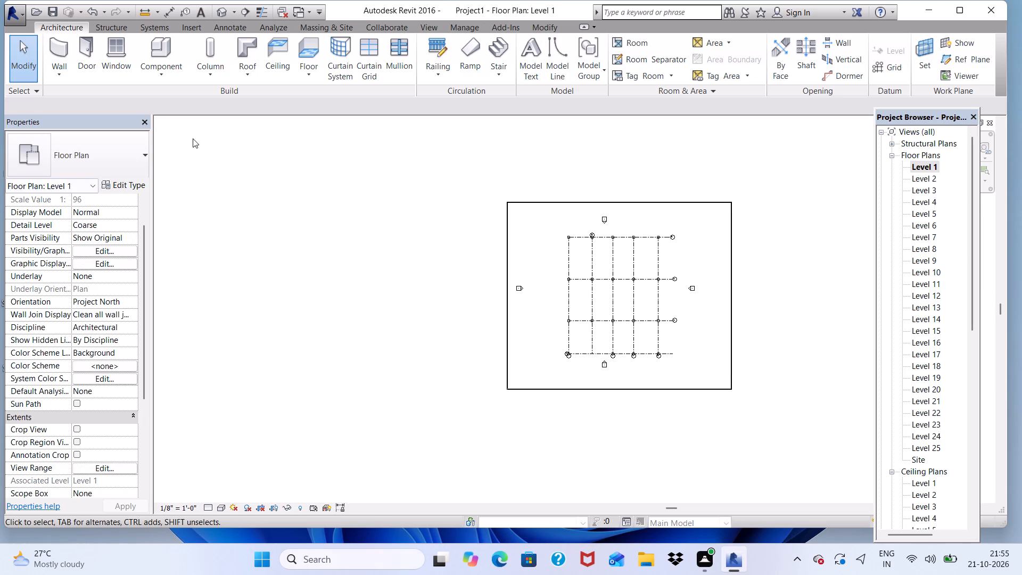
left_click(59, 54)
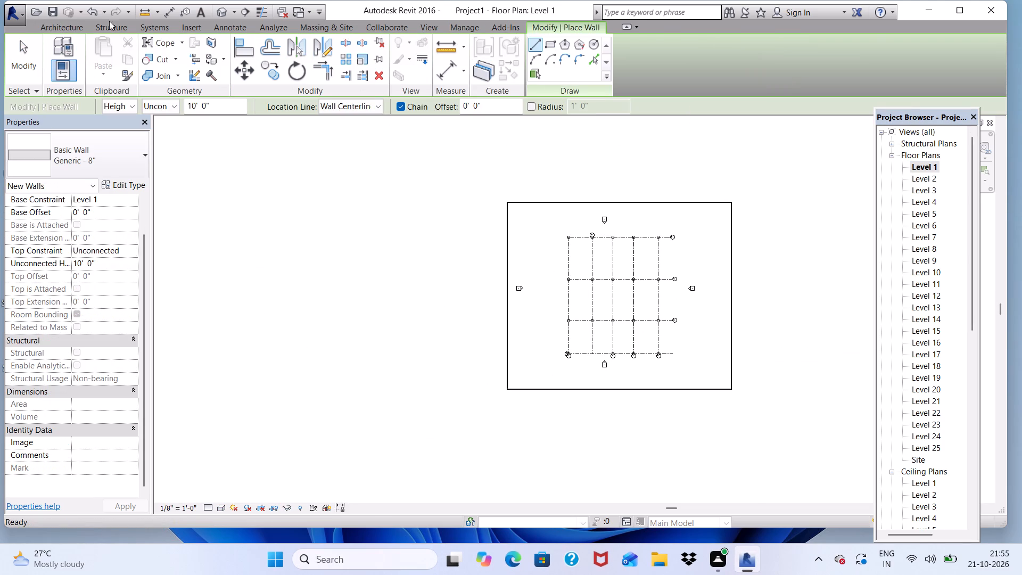
left_click(69, 22)
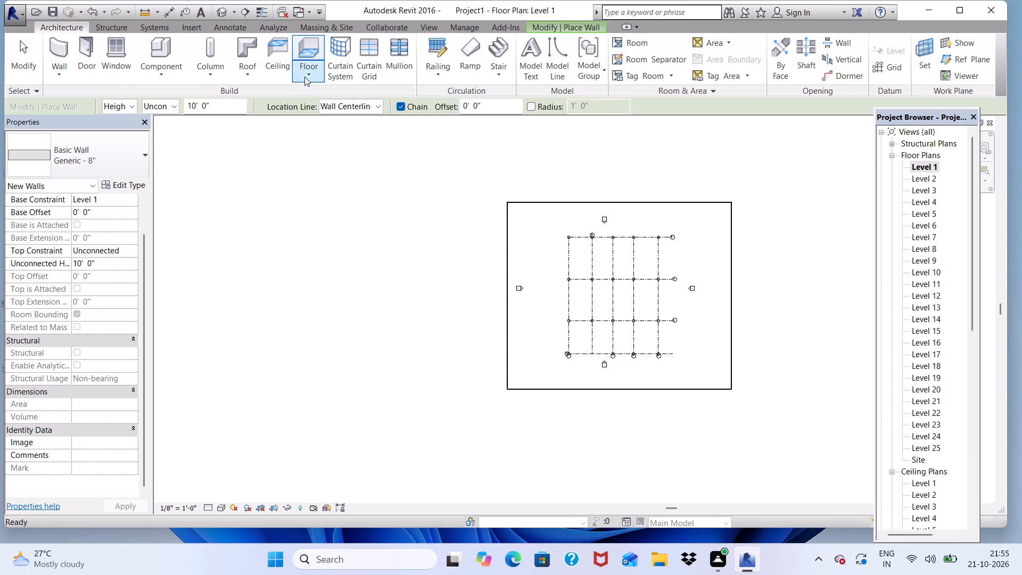
left_click(305, 76)
left_click(312, 92)
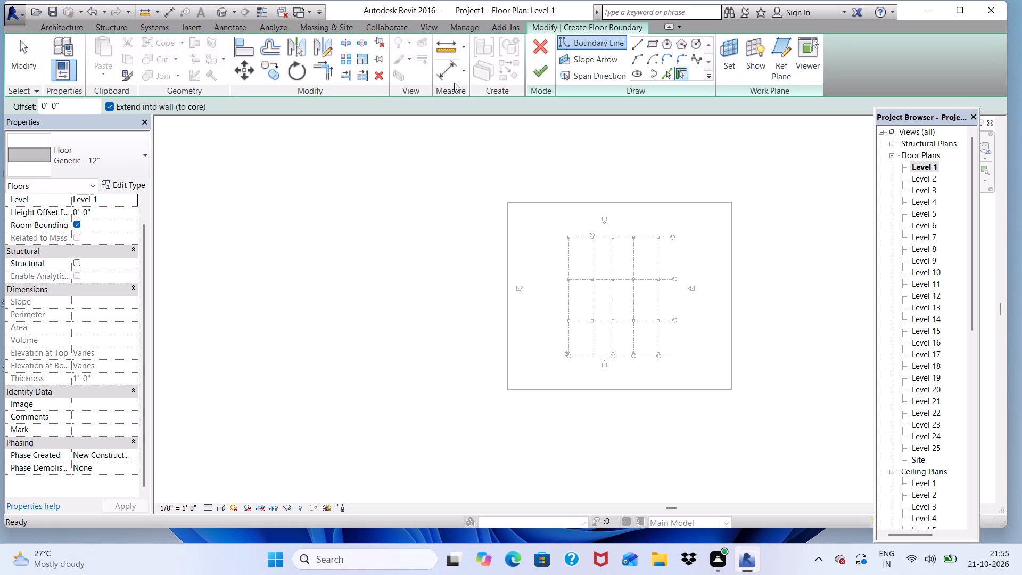
left_click(654, 42)
scroll(502, 287, "up", 1)
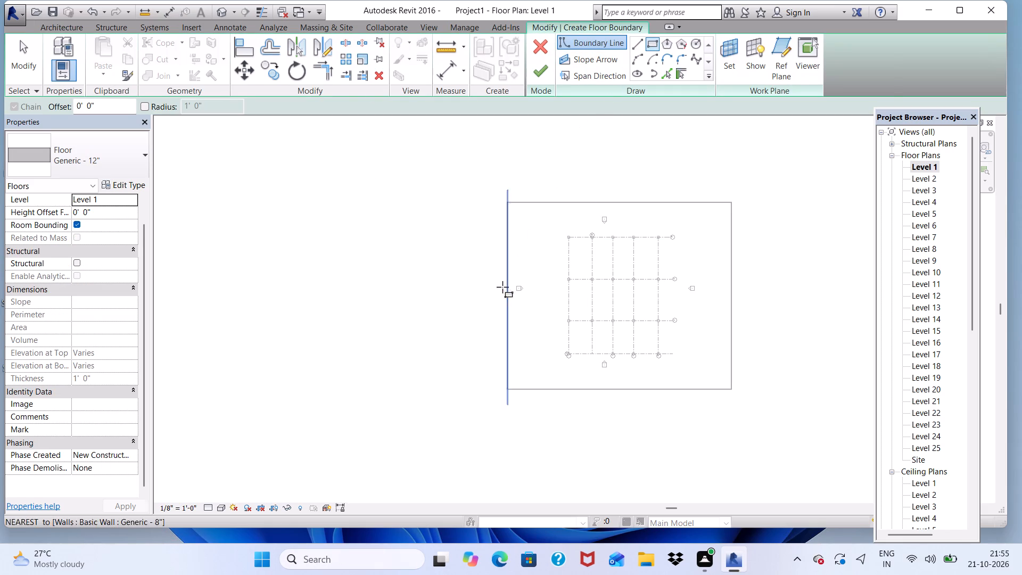
scroll(502, 287, "up", 3)
scroll(518, 240, "up", 4)
scroll(522, 167, "down", 4)
scroll(526, 137, "up", 8)
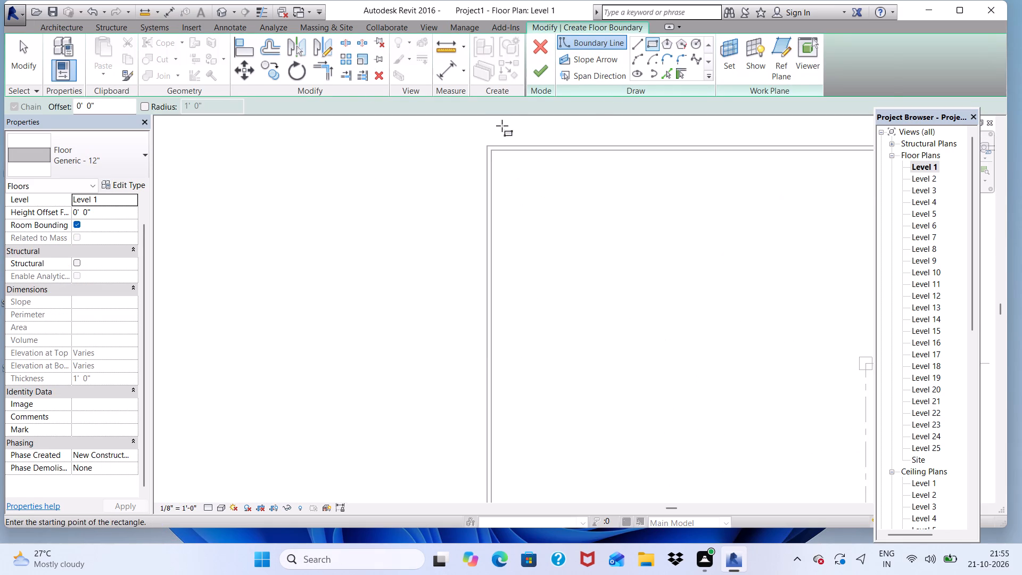
scroll(502, 126, "up", 8)
scroll(488, 171, "up", 5)
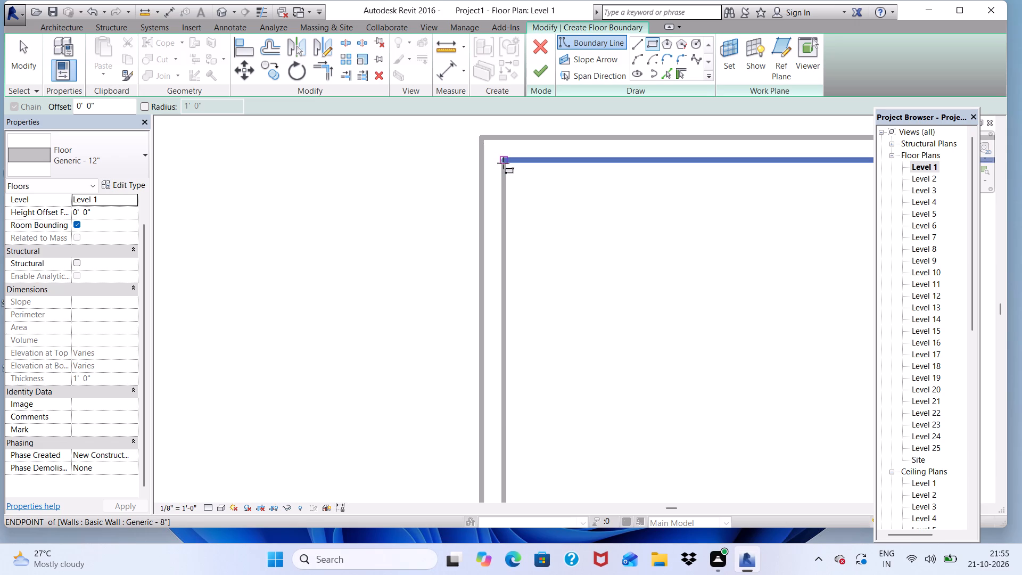
left_click(504, 161)
scroll(484, 261, "down", 4)
scroll(282, 237, "down", 2)
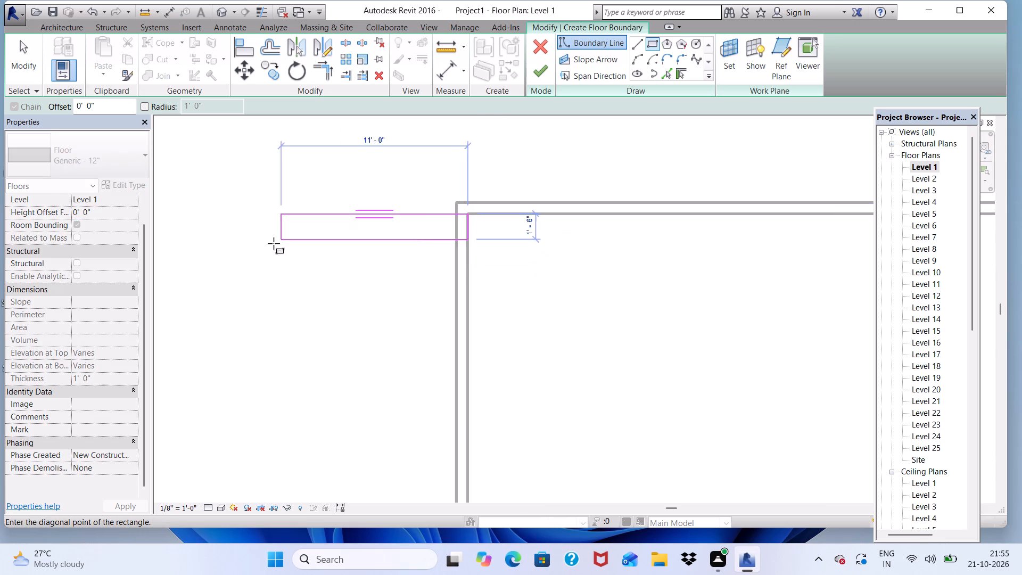
scroll(274, 243, "down", 17)
scroll(589, 271, "down", 5)
scroll(726, 404, "up", 4)
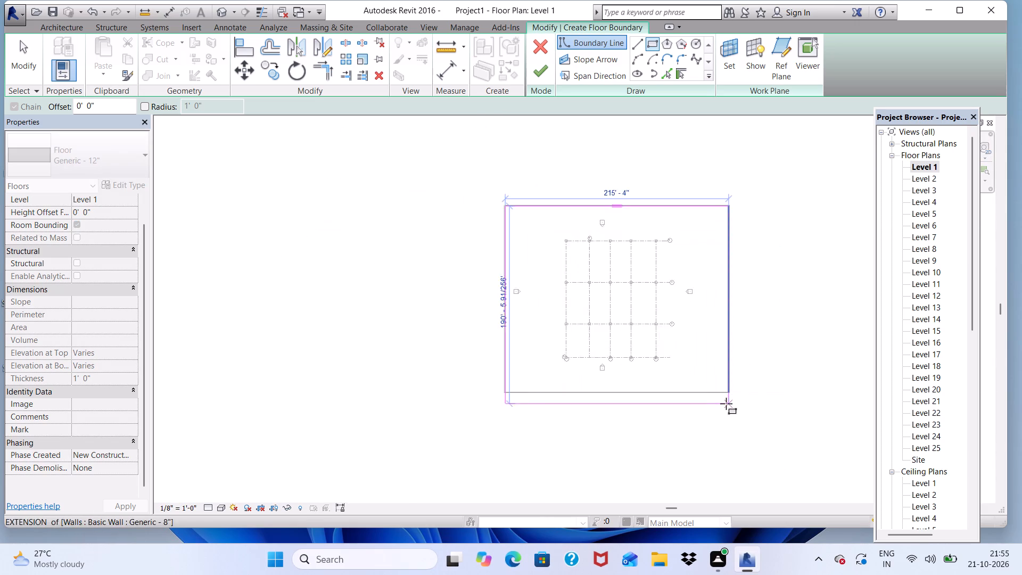
scroll(721, 392, "up", 17)
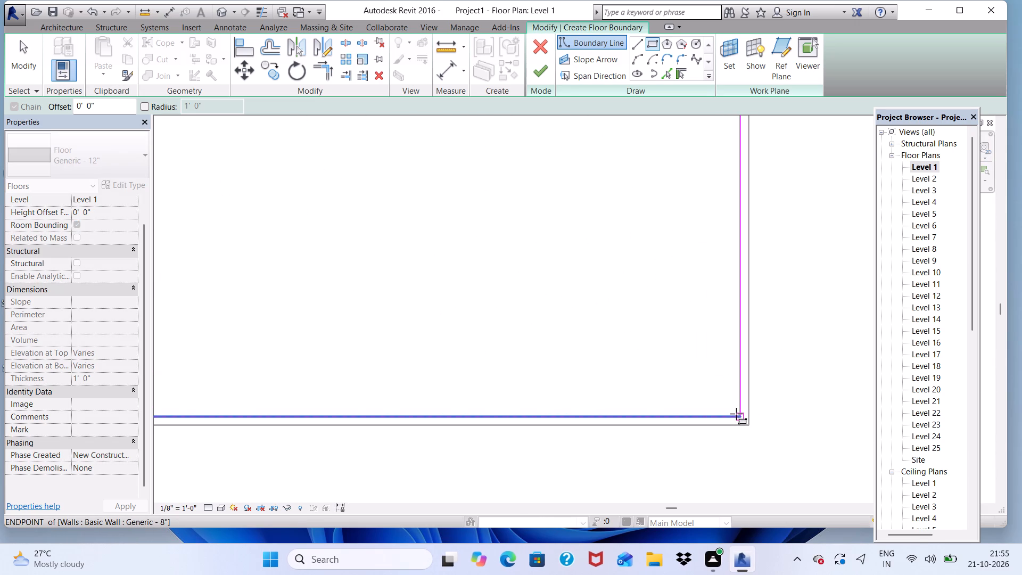
left_click(736, 414)
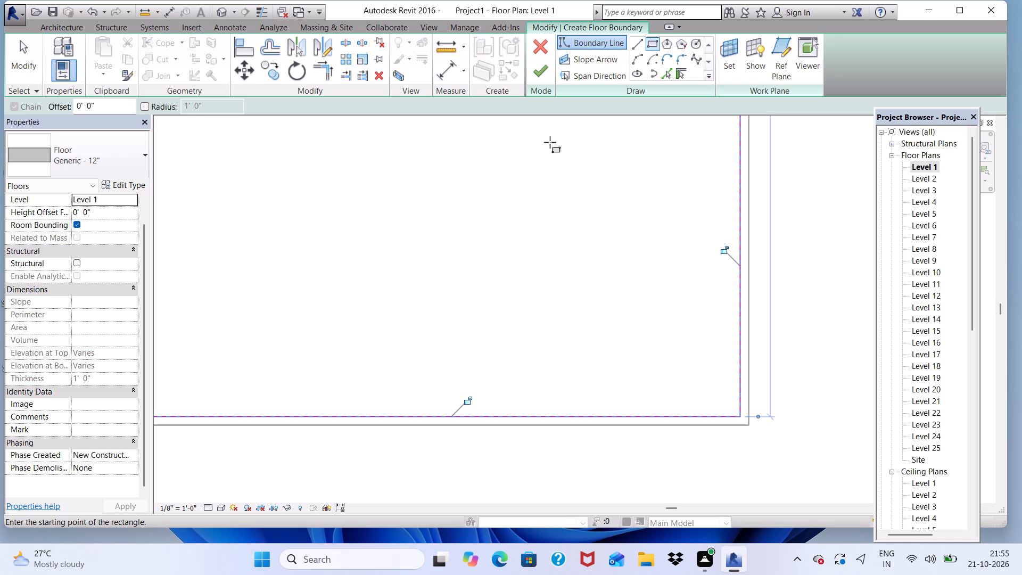
left_click(540, 75)
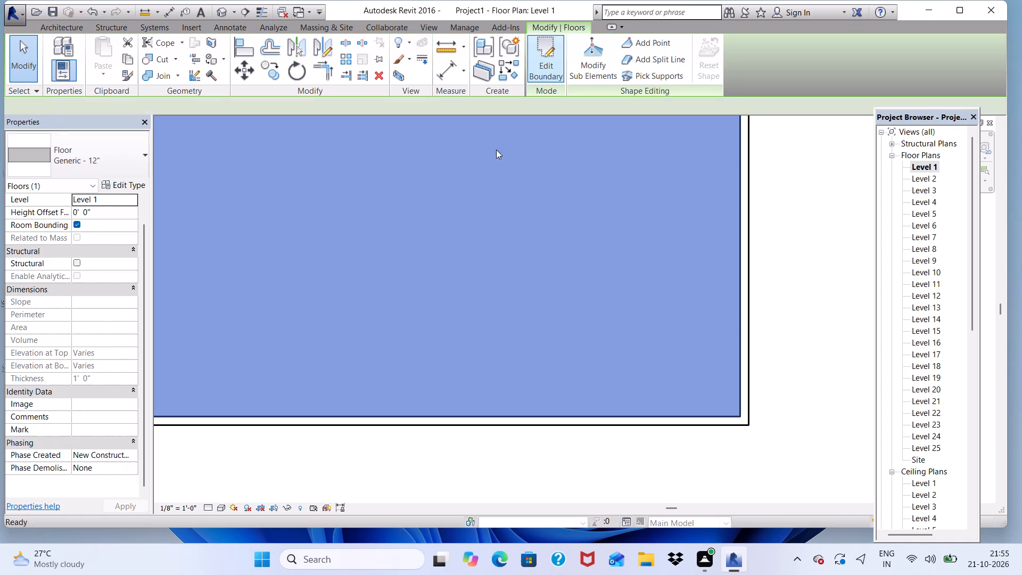
left_click(218, 14)
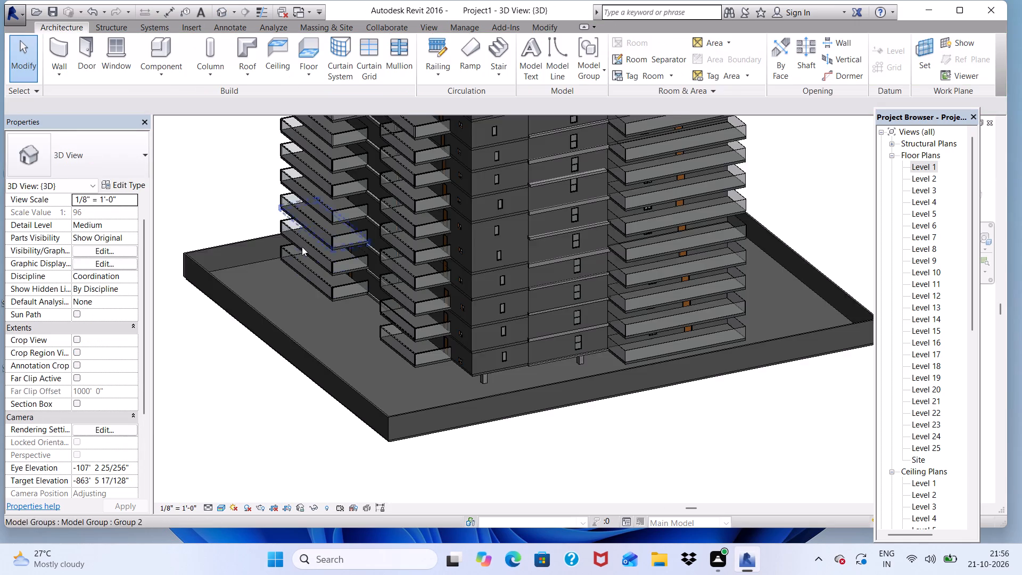
Examine the boundary wall and ground floor around the tower from several angles in 3D, including the tower's ground-level columns and balconies.
scroll(324, 288, "down", 3)
scroll(402, 372, "up", 6)
scroll(403, 379, "down", 1, "shift")
middle_click_drag(403, 378, 431, 405, "shift")
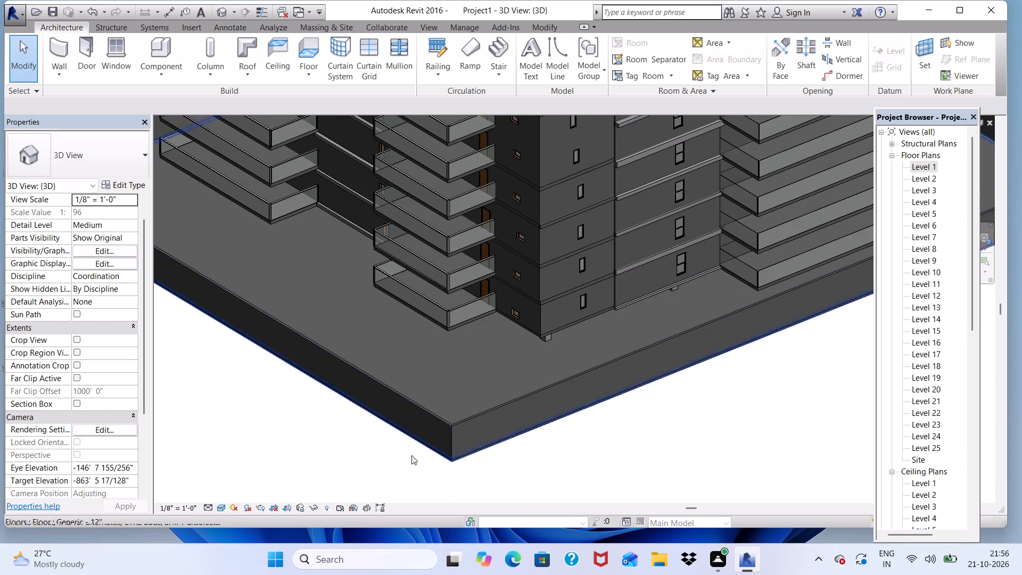
middle_click_drag(411, 455, 299, 404, "shift")
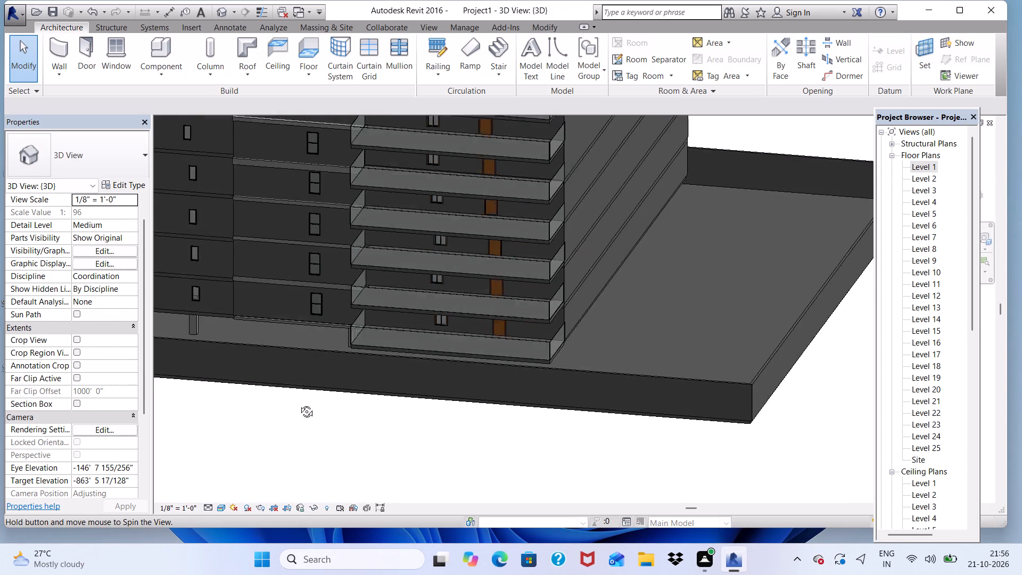
middle_click_drag(299, 404, 302, 396, "shift")
scroll(307, 390, "up", 1)
scroll(314, 373, "down", 8)
scroll(298, 377, "up", 4, "shift")
scroll(158, 400, "up", 4)
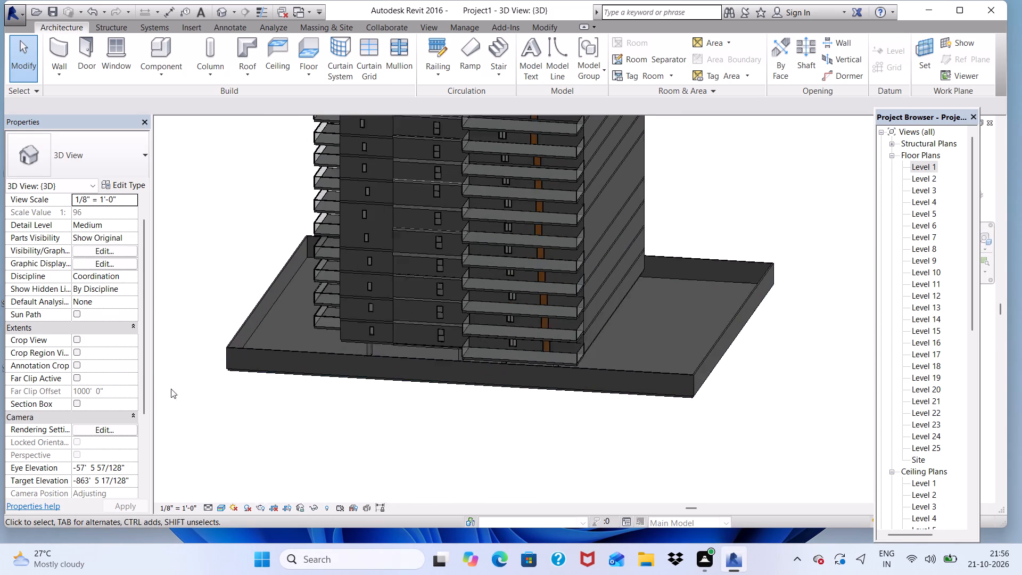
scroll(192, 382, "down", 3)
middle_click_drag(252, 375, 373, 407, "shift")
scroll(488, 360, "up", 4)
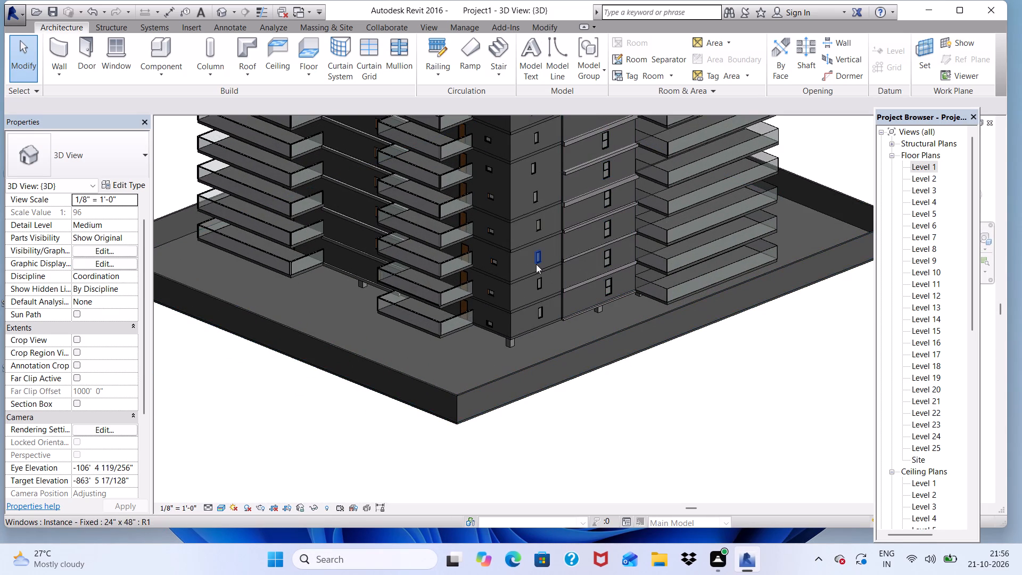
scroll(491, 323, "down", 3)
scroll(480, 407, "down", 3)
scroll(470, 417, "up", 1)
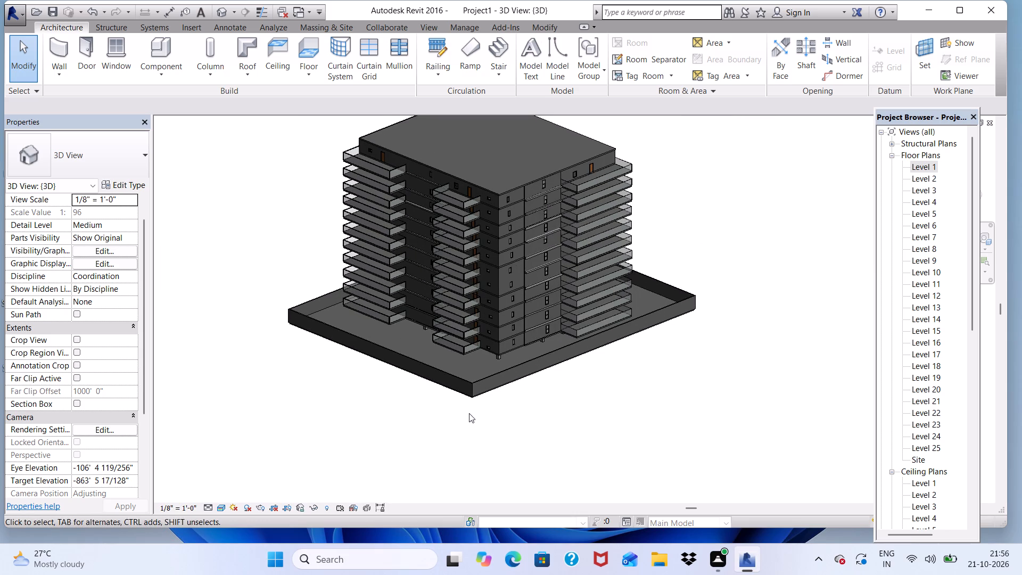
middle_click_drag(497, 410, 504, 291, "shift")
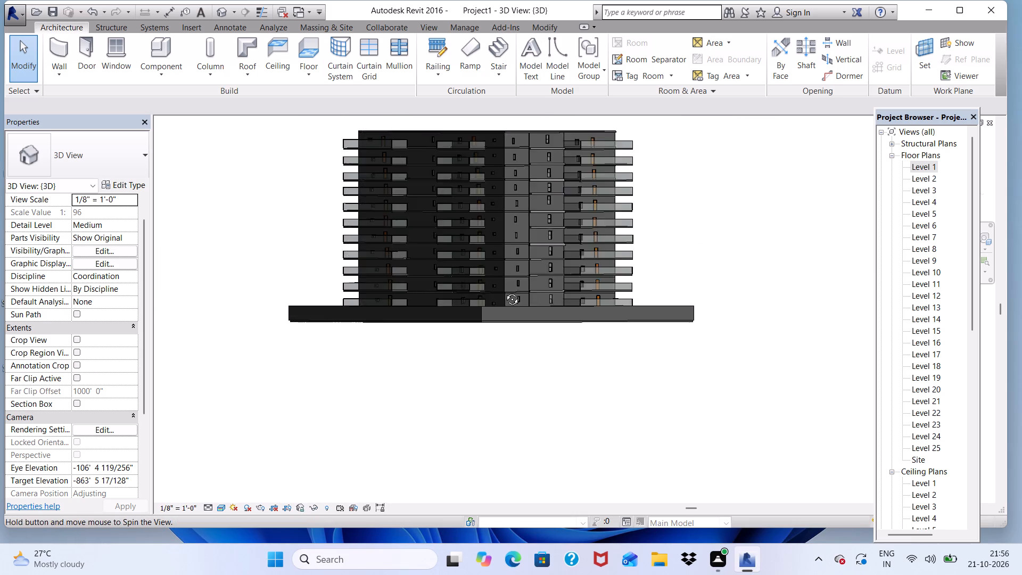
middle_click_drag(504, 291, 475, 369, "shift")
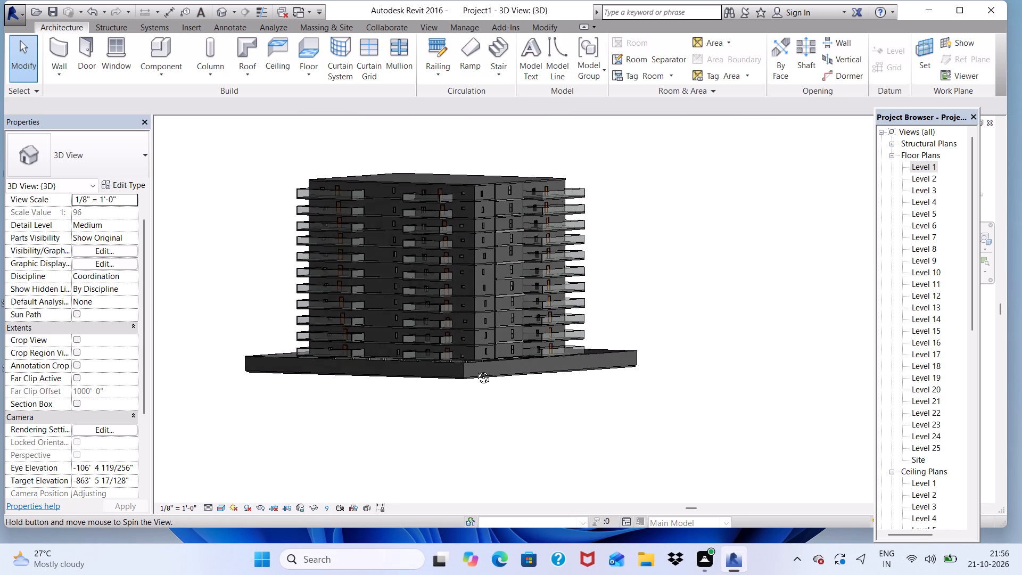
middle_click_drag(475, 369, 388, 431, "shift")
scroll(382, 431, "up", 2)
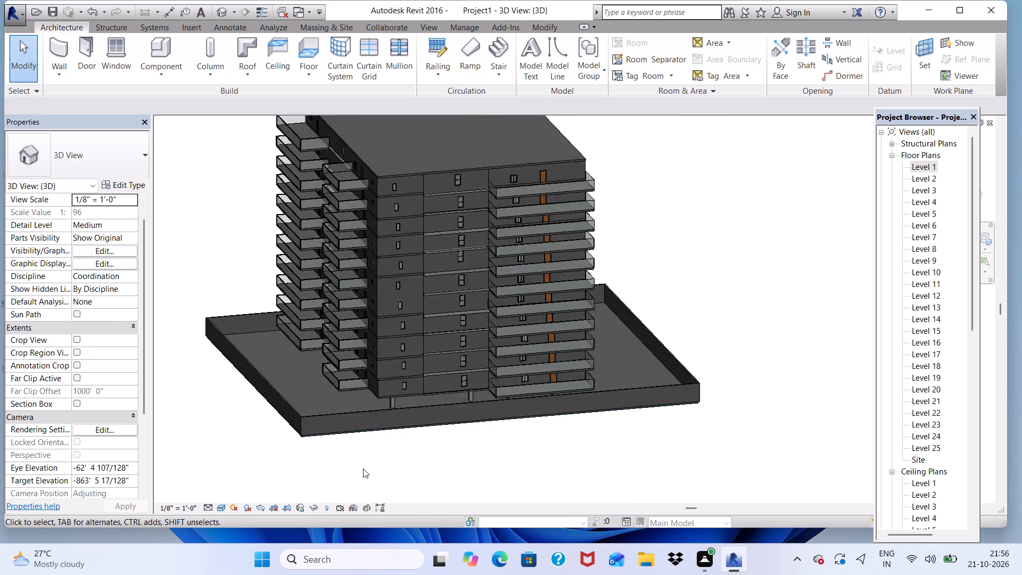
Cut a wide full-height rectangular wall opening in the boundary wall's long front side, starting about 37'-8" from the corner.
scroll(363, 469, "up", 3)
scroll(364, 383, "up", 3)
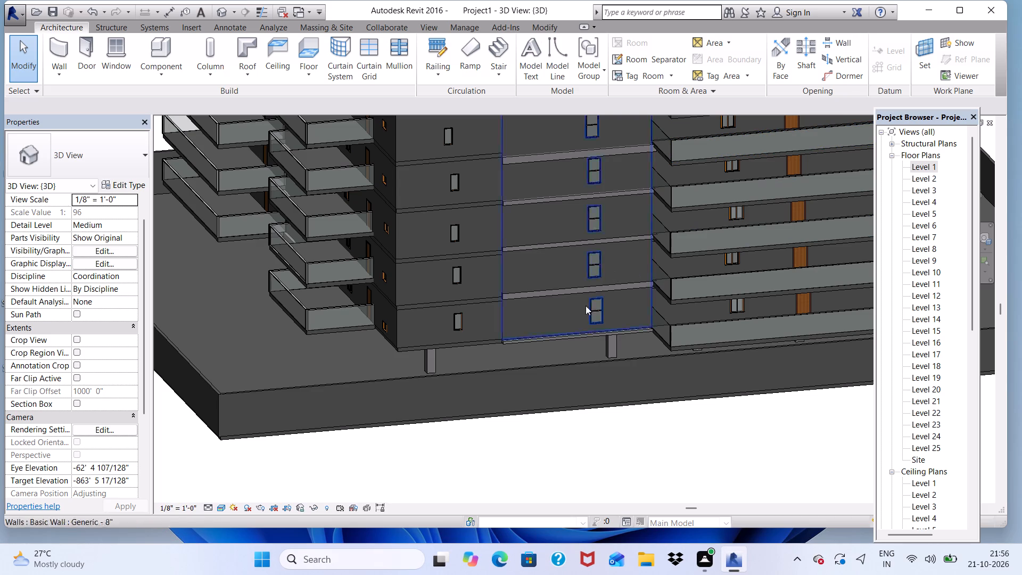
left_click(839, 42)
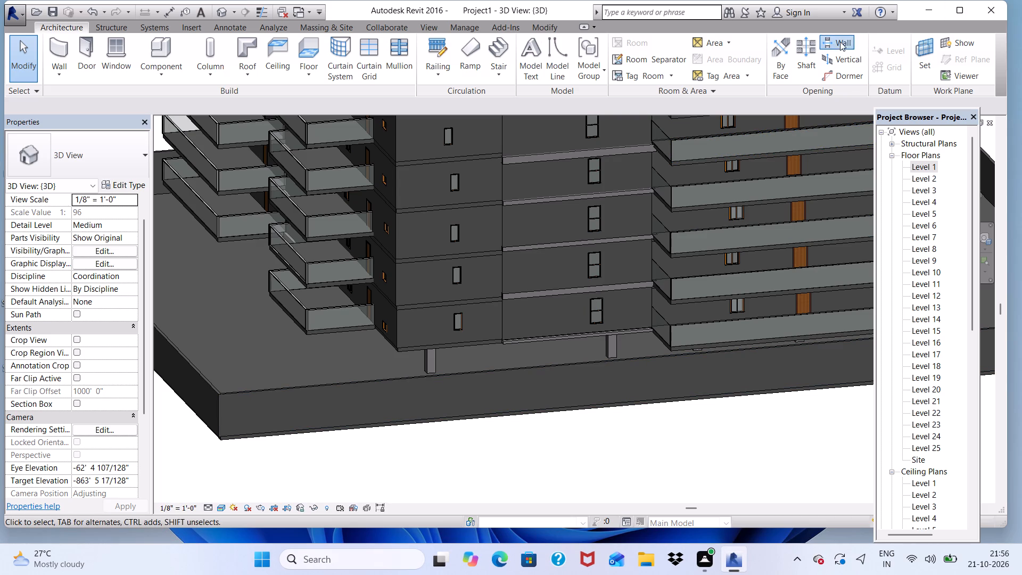
left_click(331, 382)
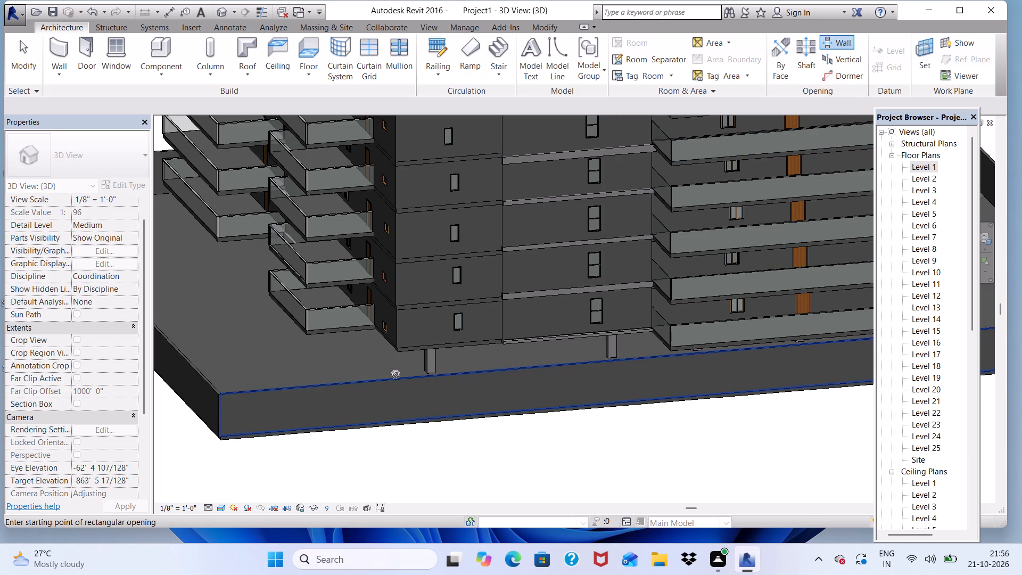
scroll(395, 374, "up", 2)
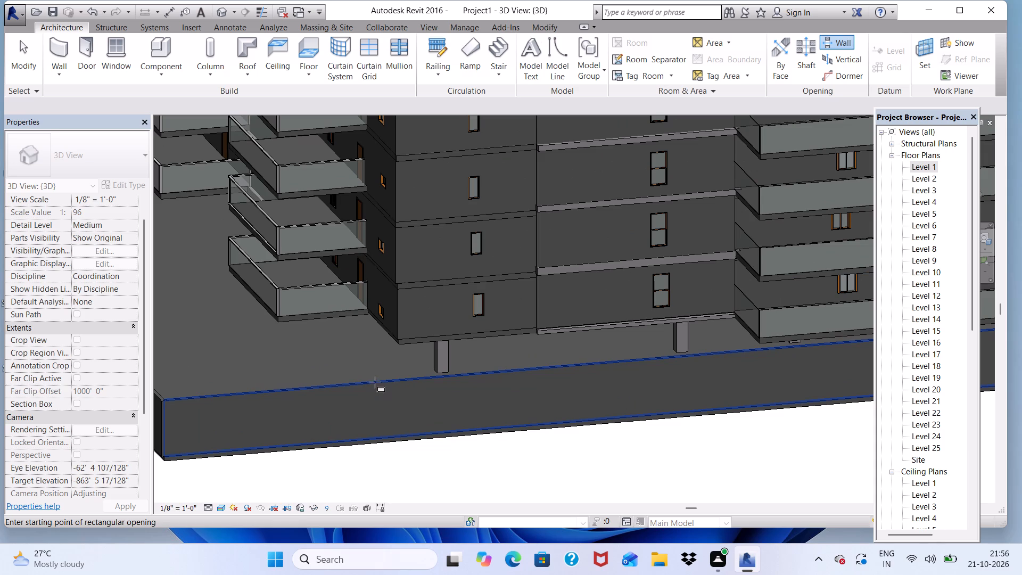
left_click(375, 381)
scroll(622, 387, "down", 2)
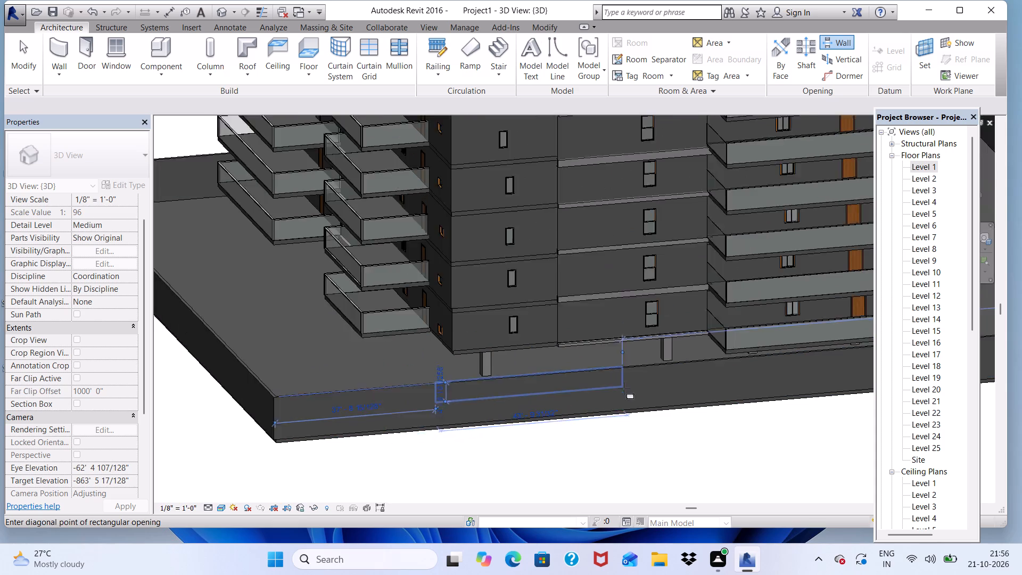
scroll(624, 389, "down", 1)
scroll(634, 410, "up", 3)
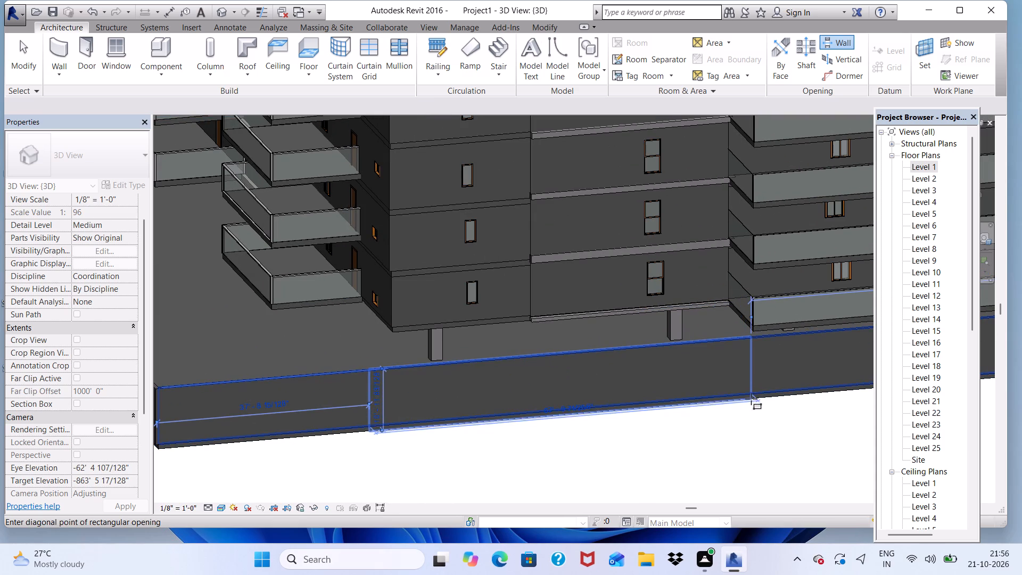
left_click(755, 400)
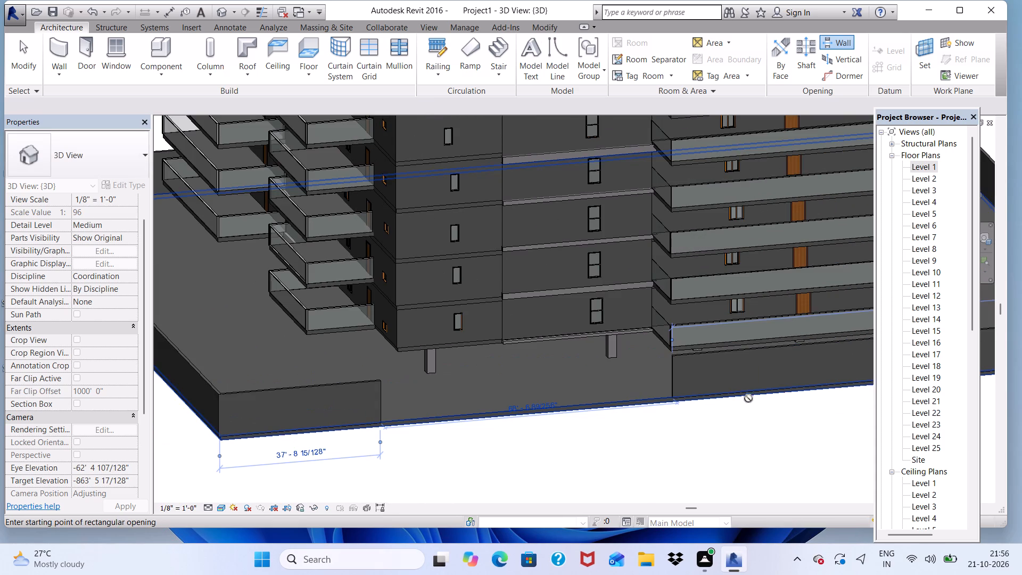
scroll(526, 405, "up", 2)
key("space")
scroll(509, 409, "down", 2)
scroll(494, 457, "up", 1)
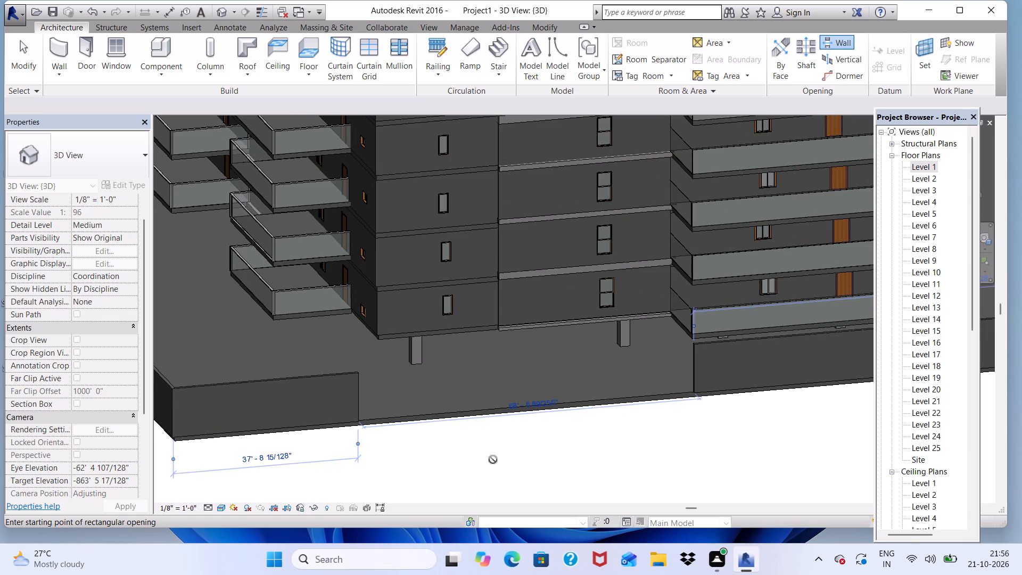
key("Escape")
scroll(380, 372, "down", 3)
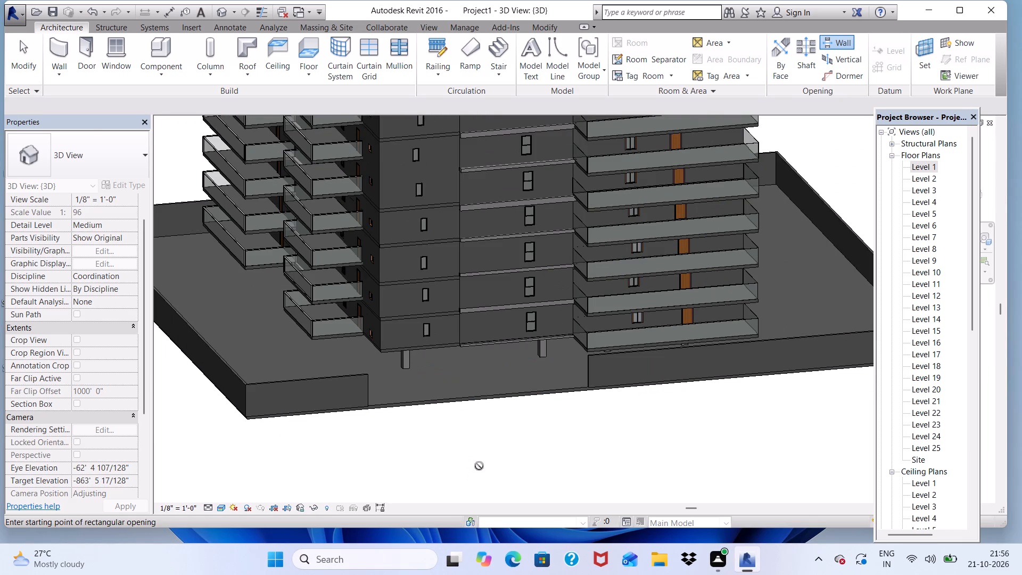
scroll(479, 463, "down", 3)
key("Escape")
scroll(457, 432, "up", 1)
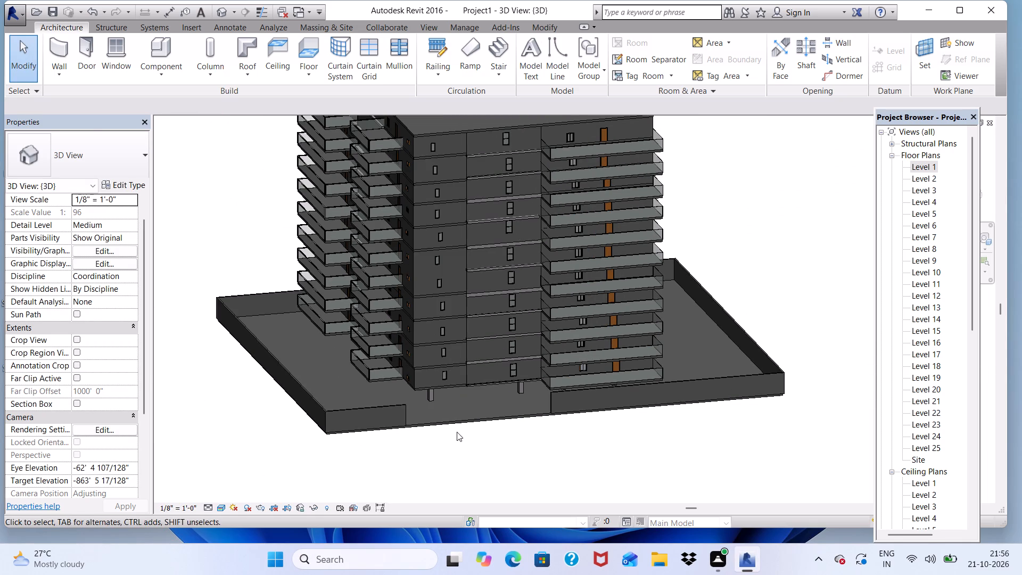
scroll(442, 417, "down", 1, "shift")
middle_click_drag(444, 389, 404, 435, "shift")
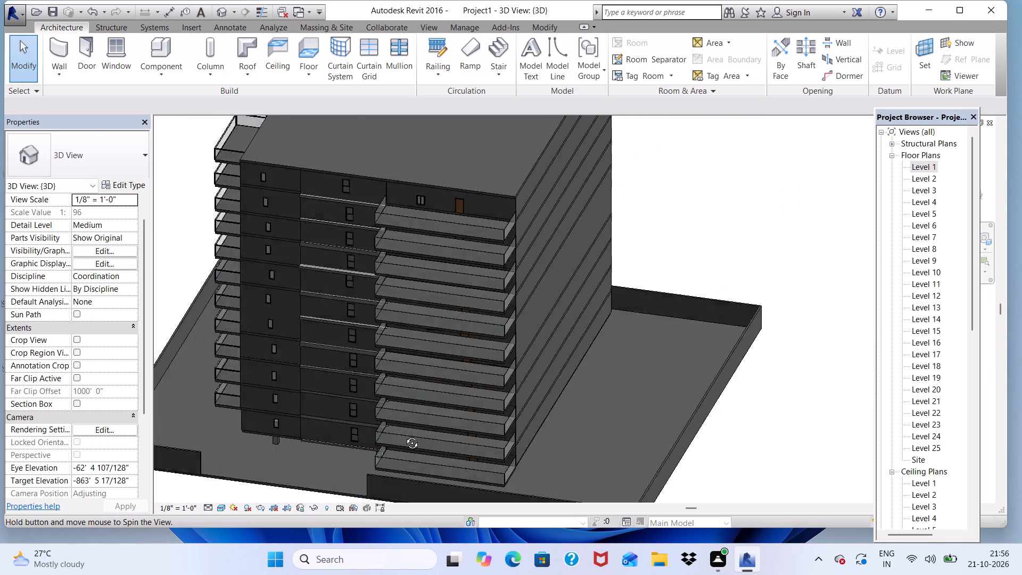
middle_click_drag(404, 435, 421, 400, "shift")
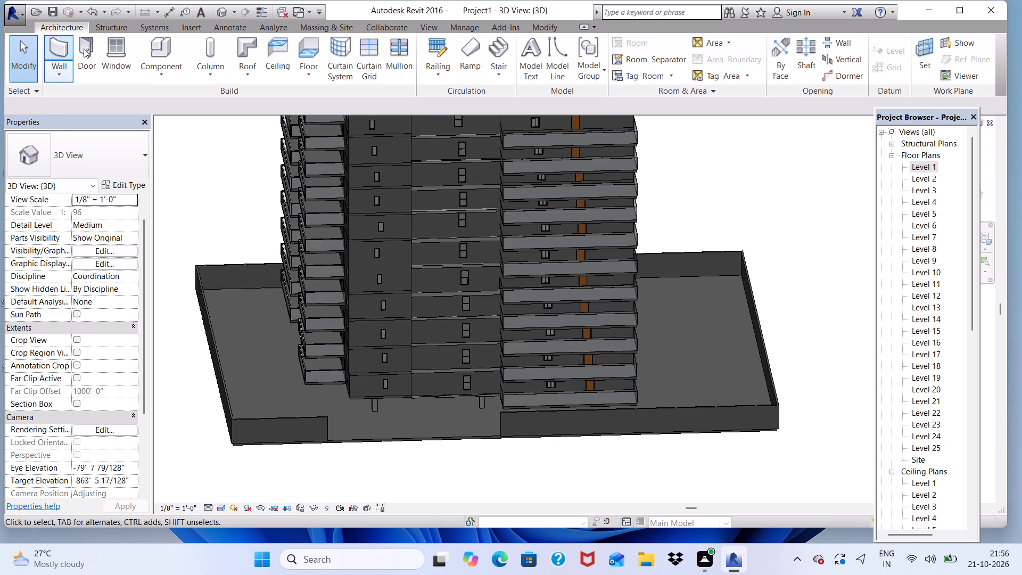
Browse the US Imperial family library for a family to load, checking the Lighting folder, and close it without loading.
left_click(192, 28)
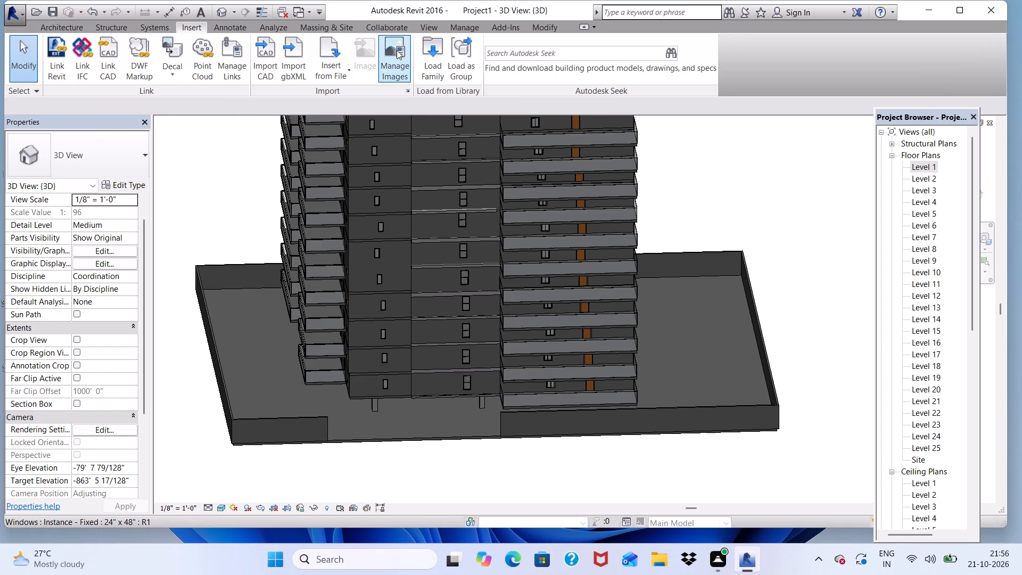
left_click(432, 52)
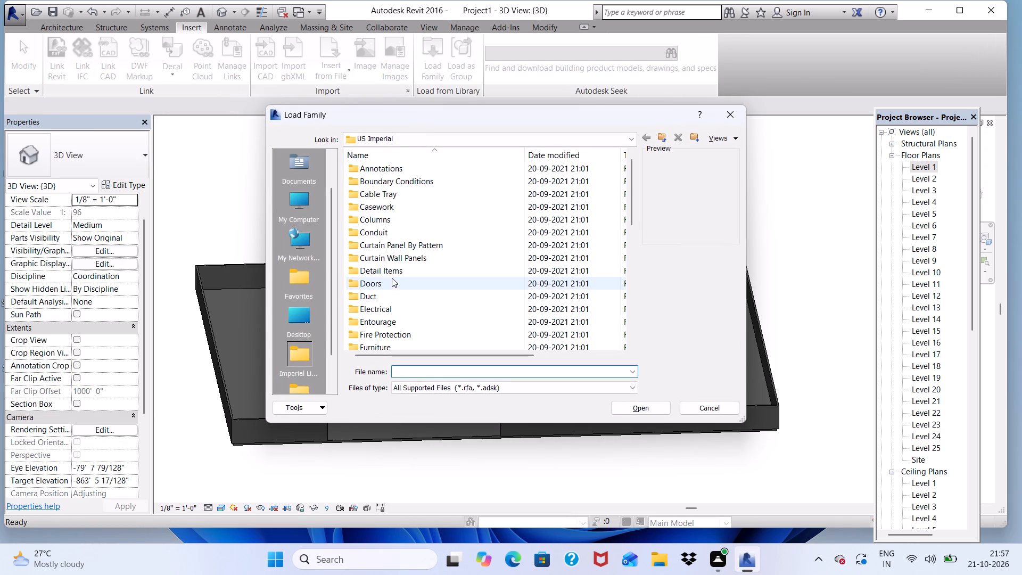
scroll(390, 267, "down", 2)
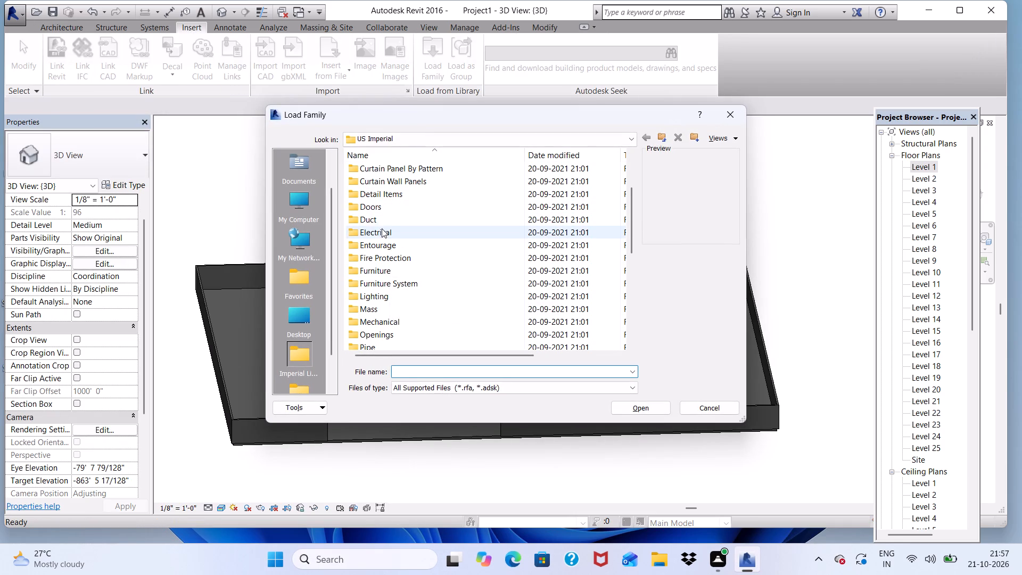
scroll(384, 290, "down", 2)
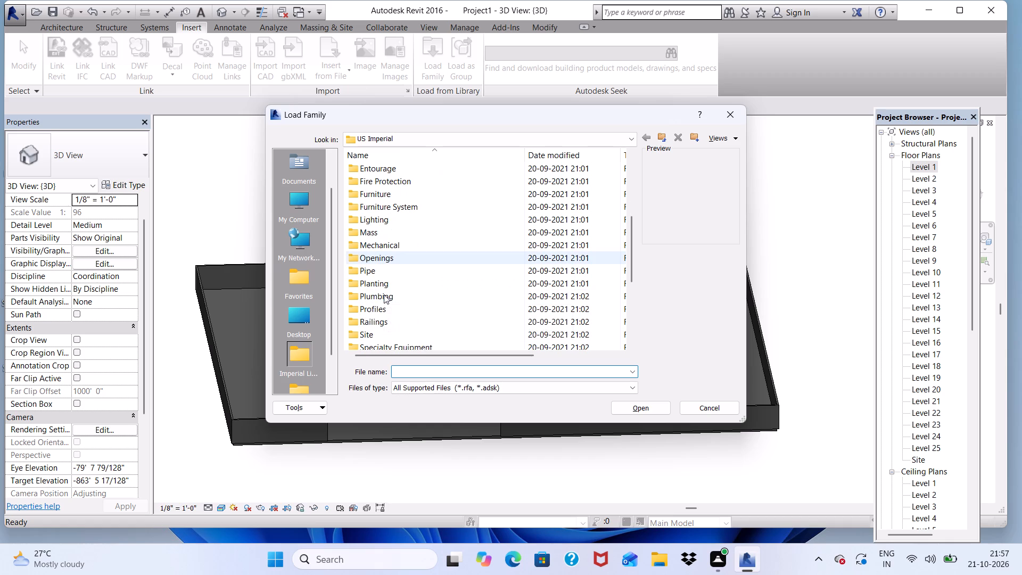
scroll(379, 329, "down", 1)
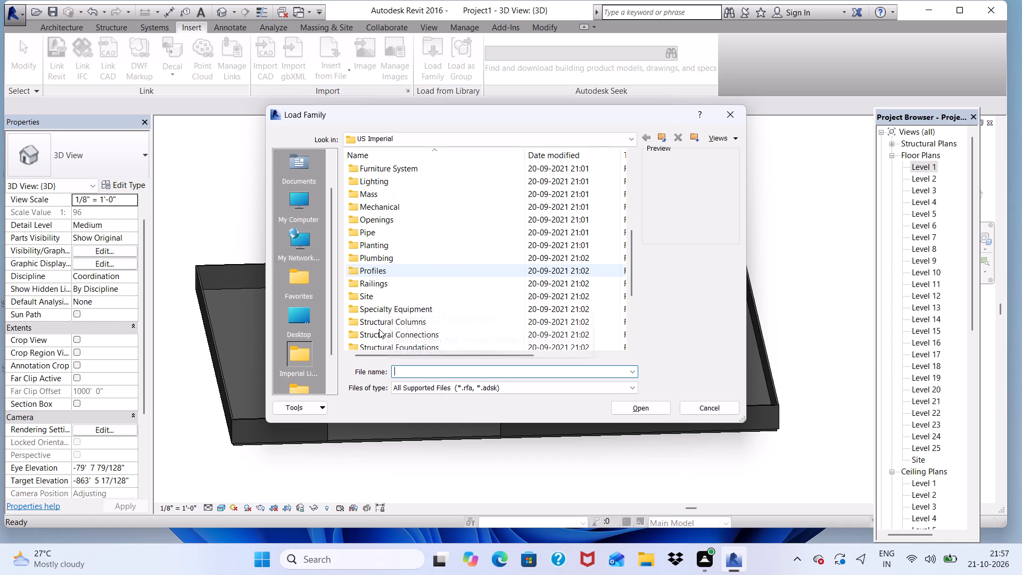
scroll(379, 316, "down", 3)
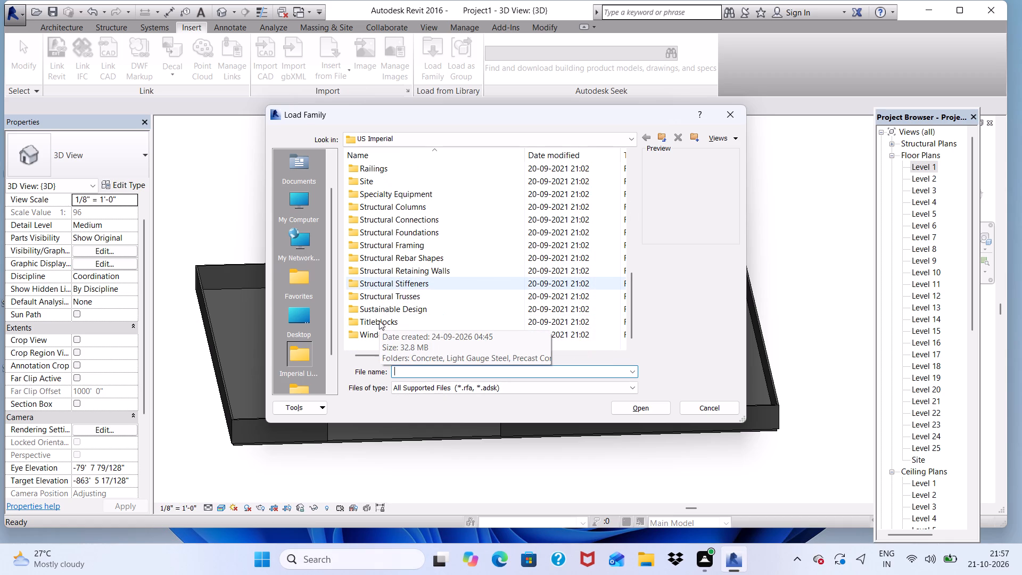
scroll(377, 324, "up", 2)
scroll(378, 274, "up", 3)
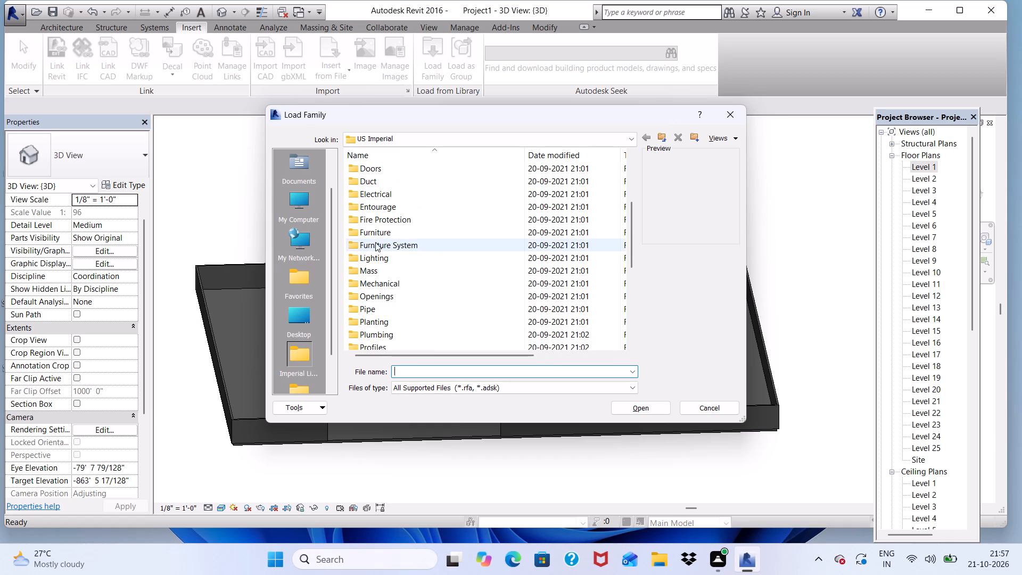
scroll(375, 180, "up", 6)
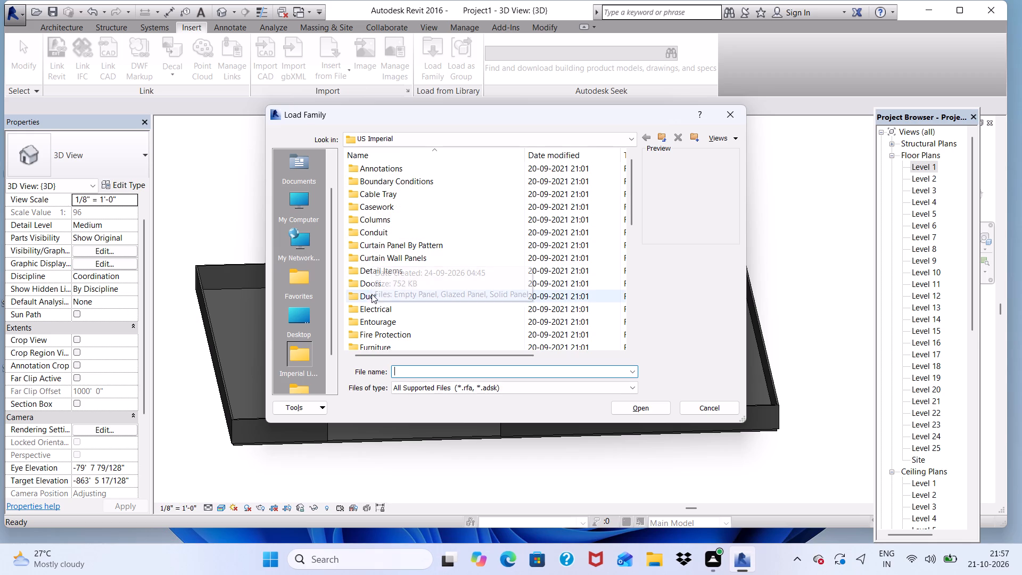
scroll(374, 325, "down", 1)
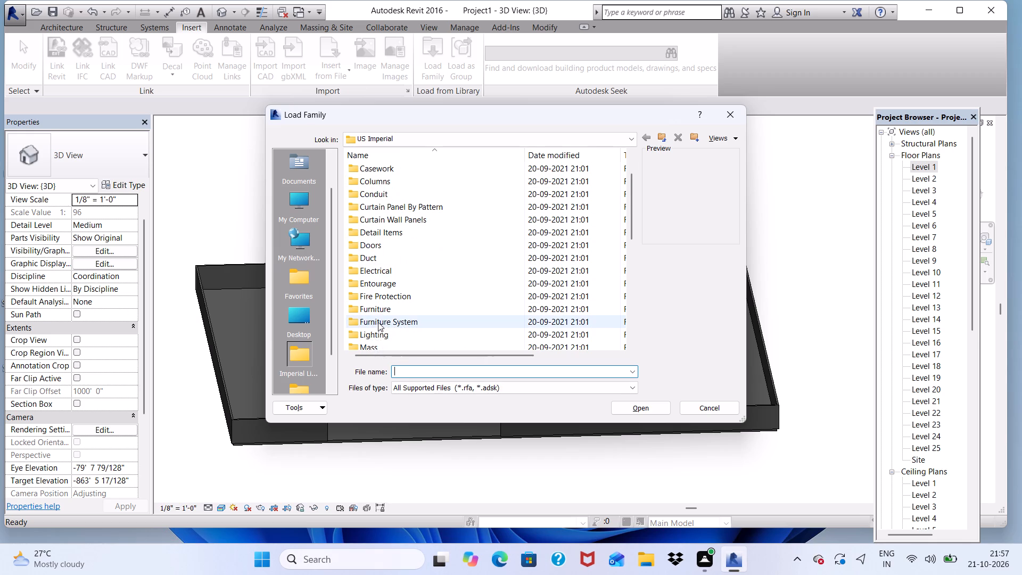
scroll(381, 326, "down", 1)
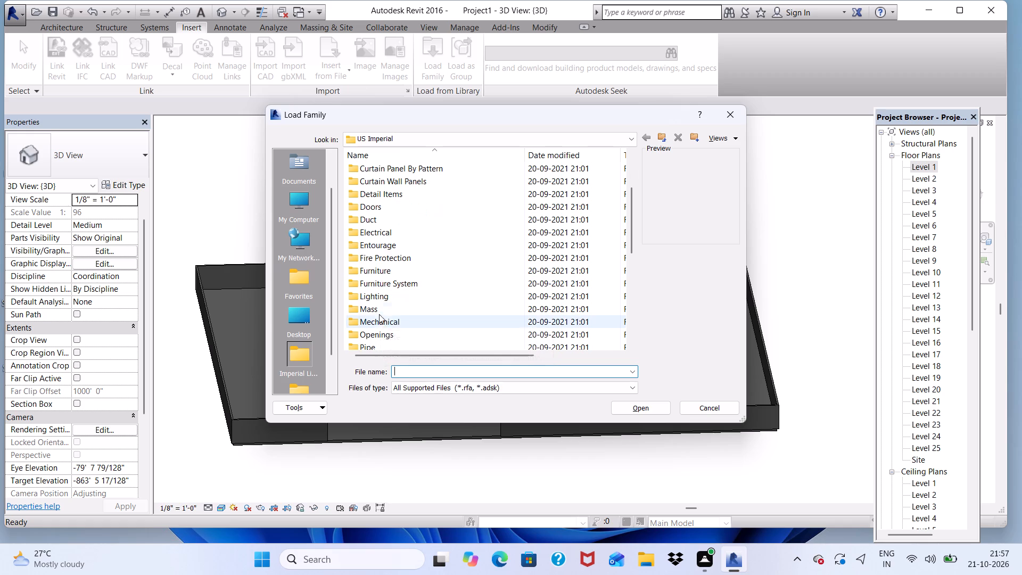
scroll(379, 317, "down", 1)
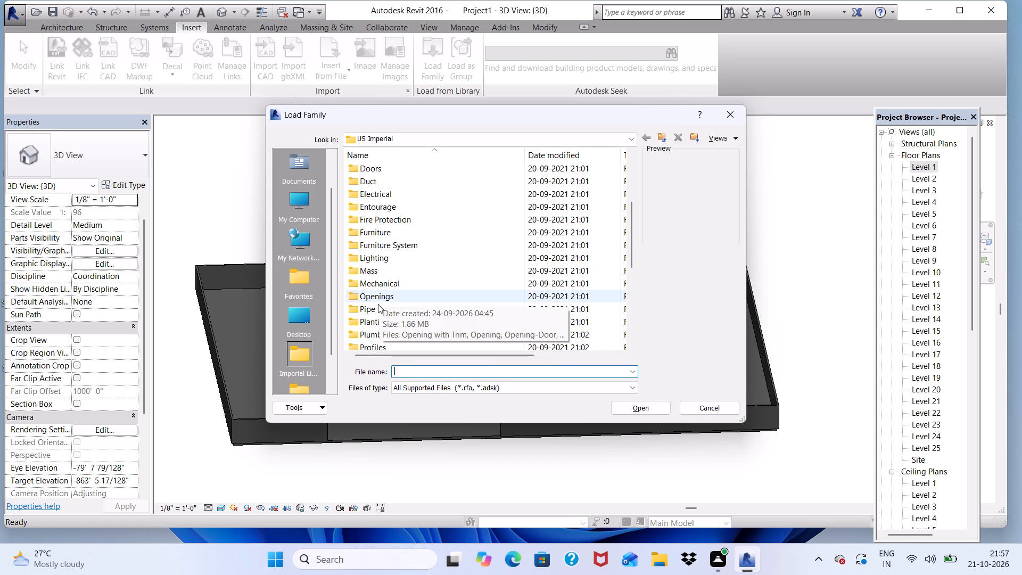
left_click(376, 261)
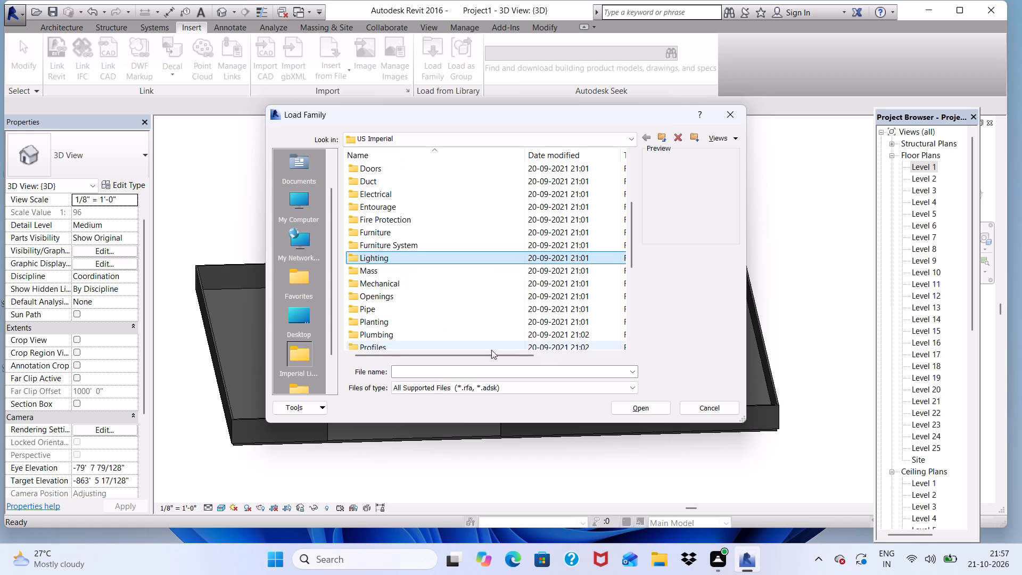
left_click(634, 406)
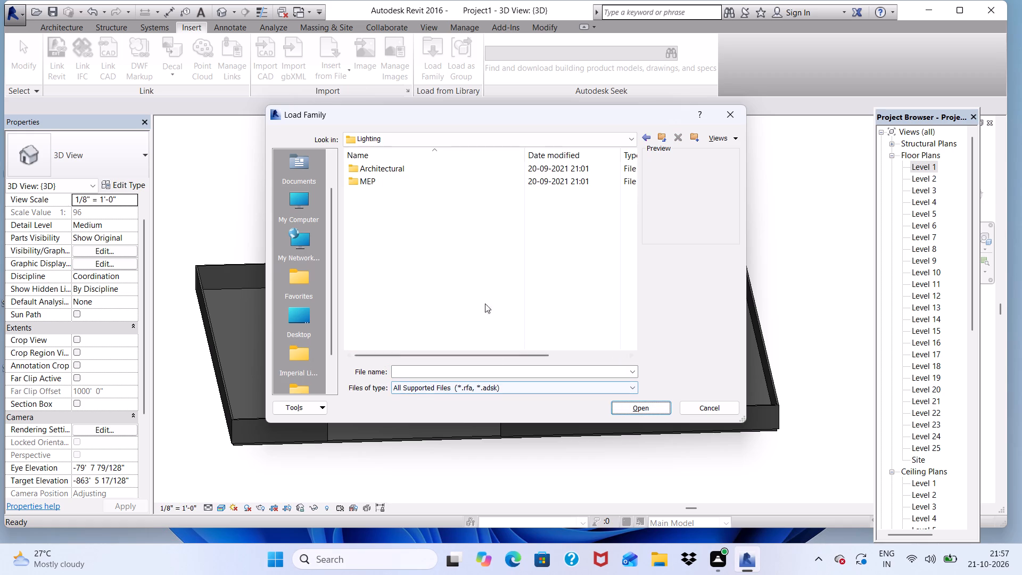
left_click(733, 109)
Load the RPC Tree - Conifer family from the Planting folder of the US Imperial library.
left_click(441, 69)
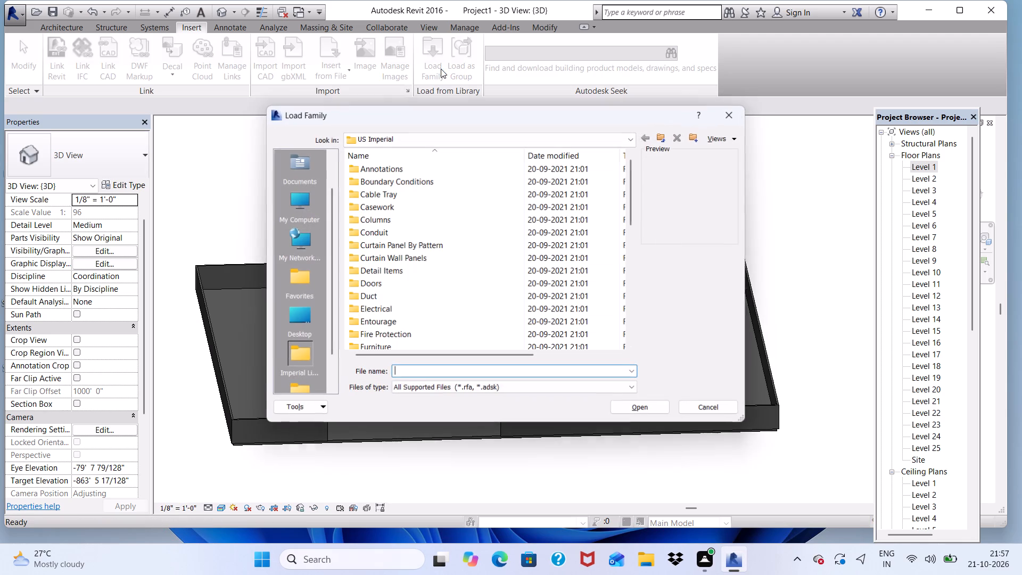
scroll(284, 572, "down", 1)
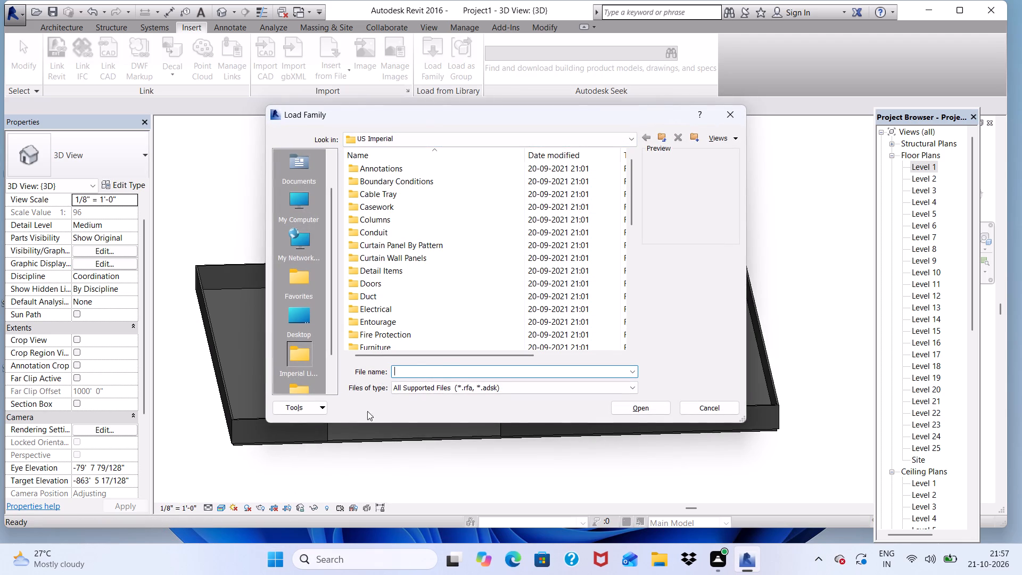
scroll(386, 312, "down", 4)
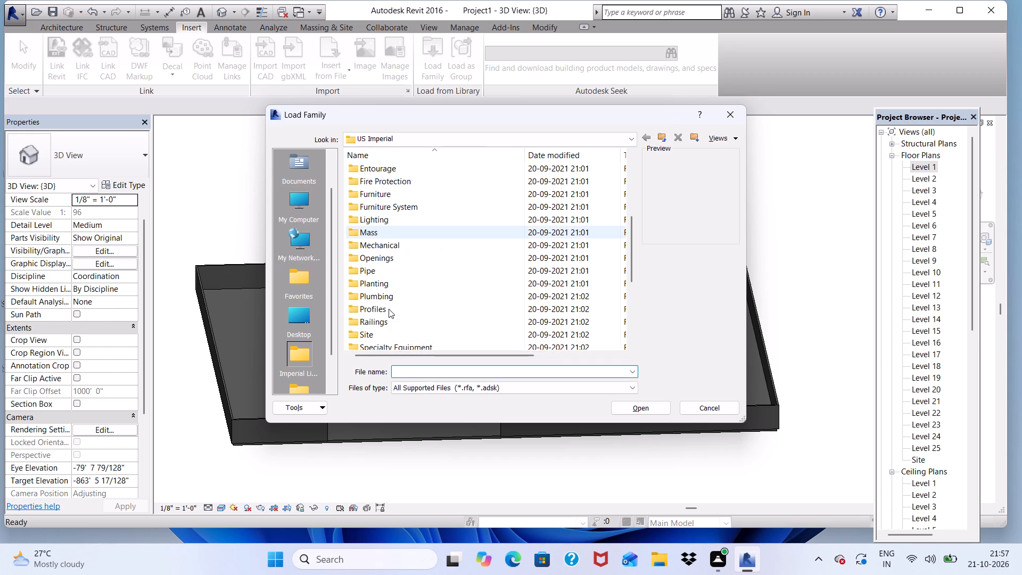
left_click(386, 286)
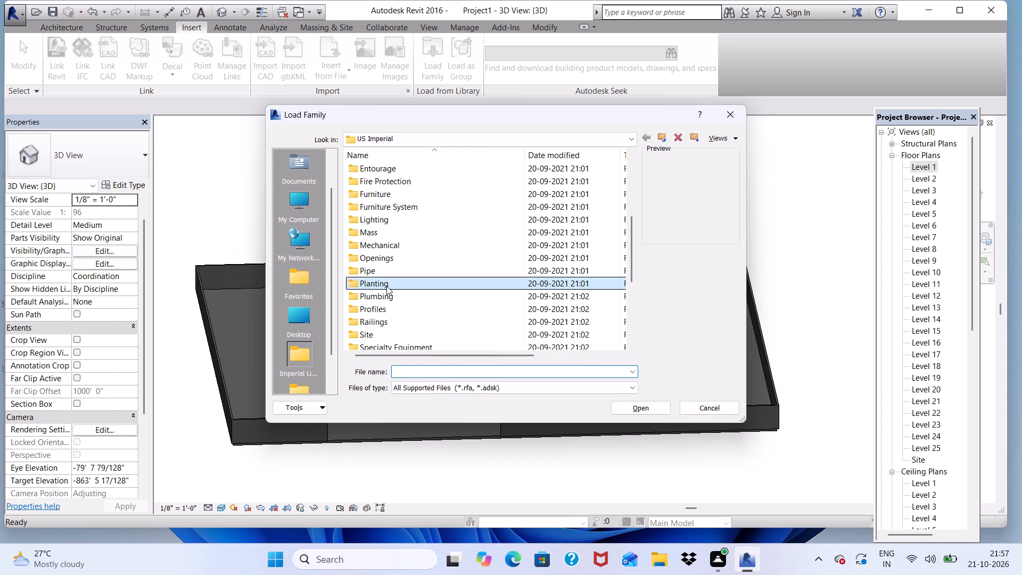
left_click(645, 404)
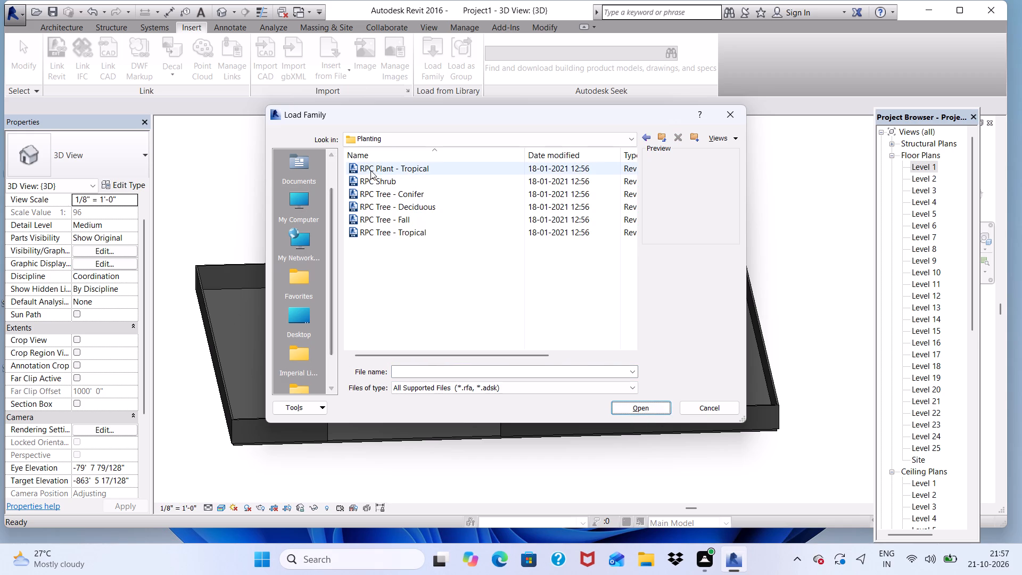
left_click(371, 169)
left_click(423, 184)
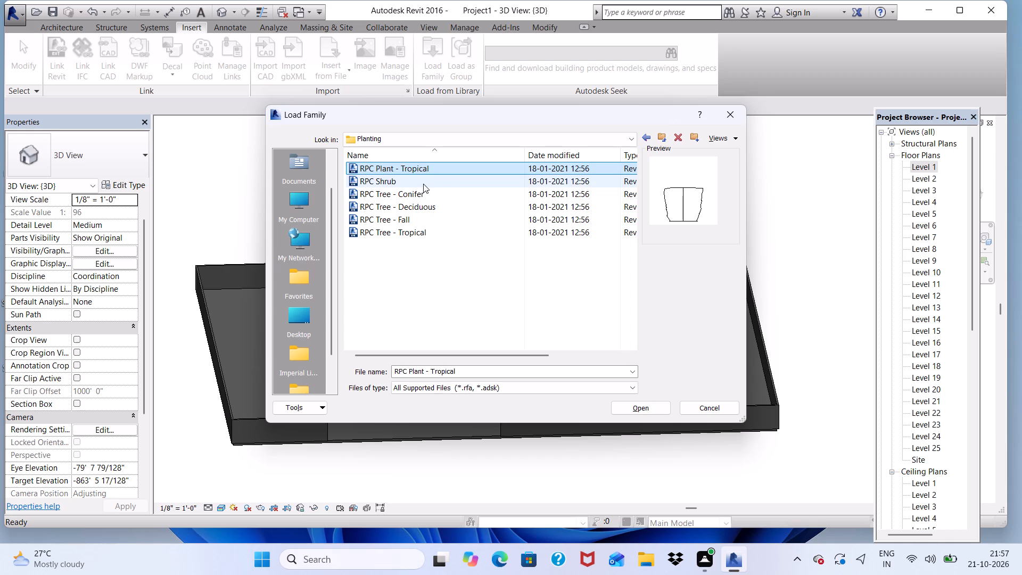
left_click(416, 191)
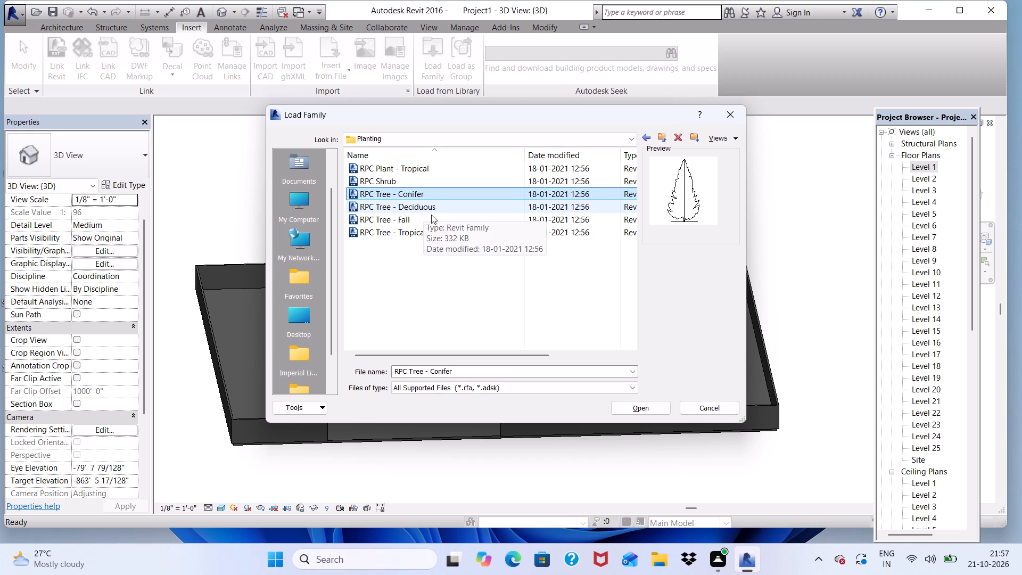
left_click(644, 405)
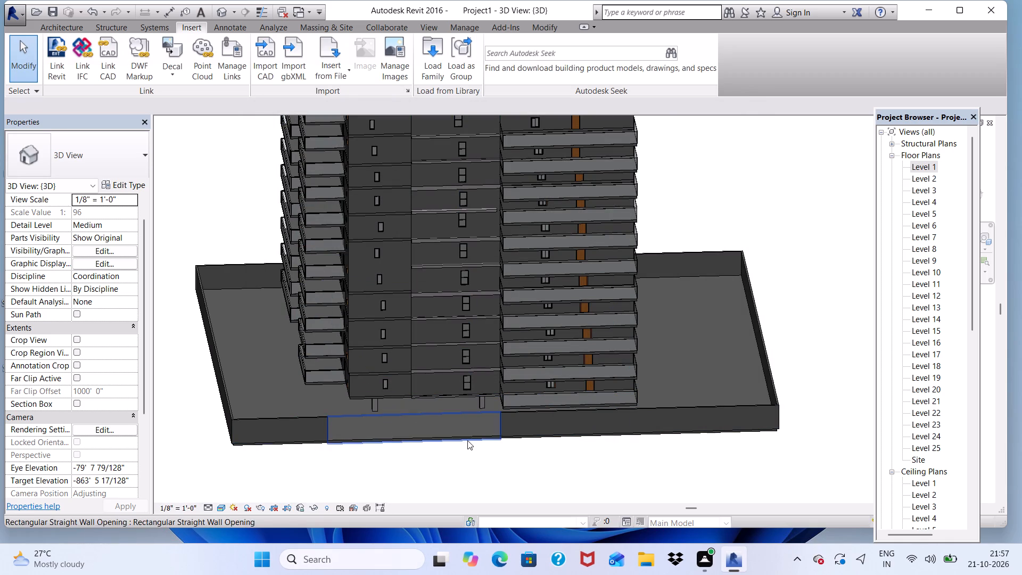
Load the RPC Tree - Tropical family from the Planting folder of the US Imperial library.
left_click(455, 456)
scroll(470, 407, "up", 2)
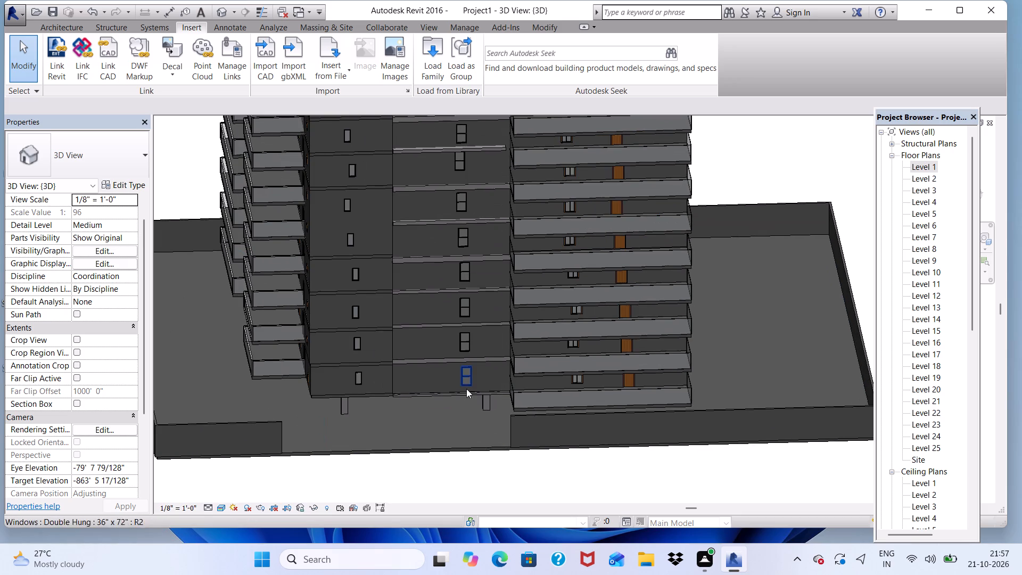
middle_click_drag(523, 483, 551, 507)
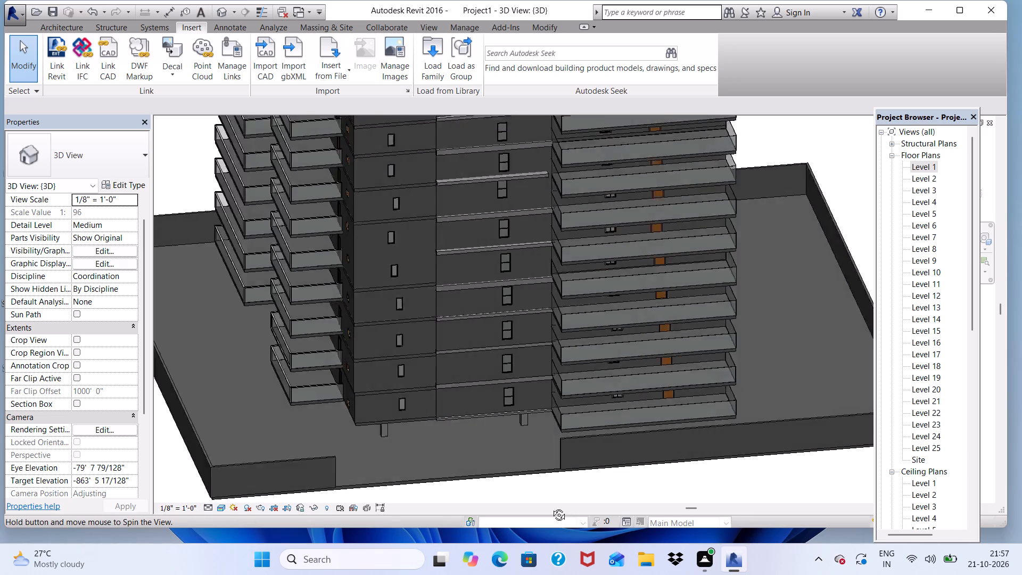
middle_click_drag(551, 507, 497, 463)
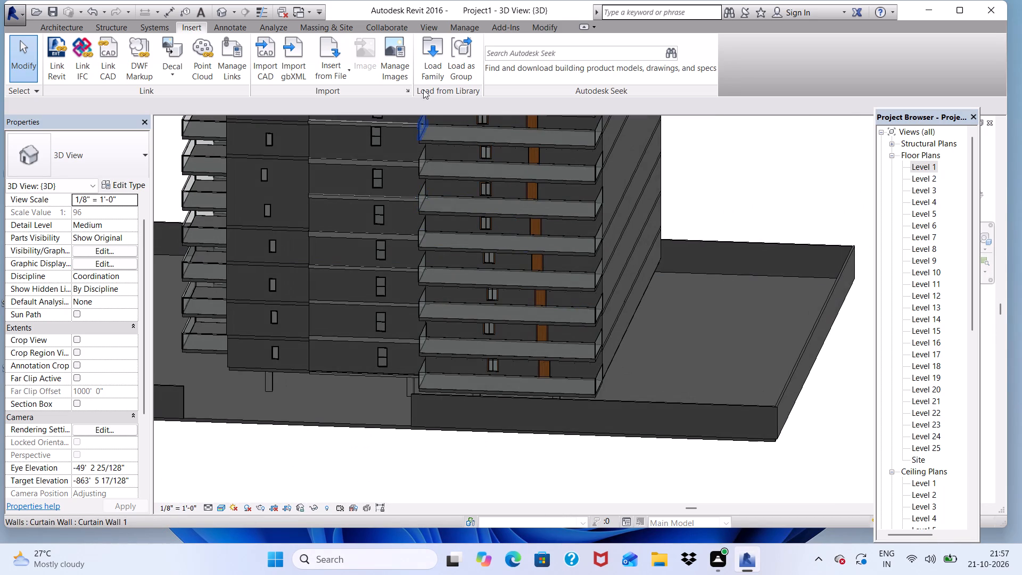
left_click(435, 55)
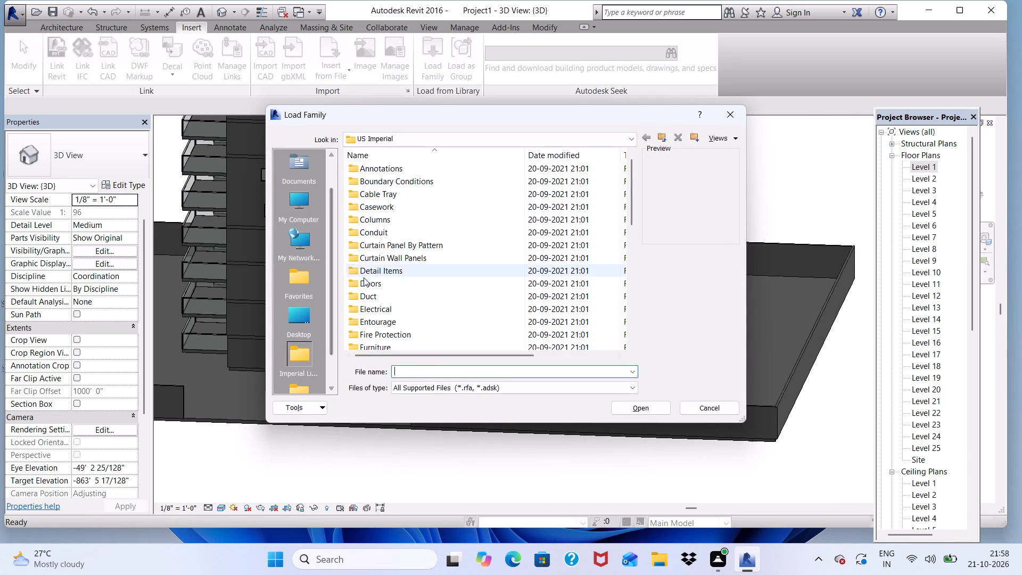
scroll(368, 280, "down", 4)
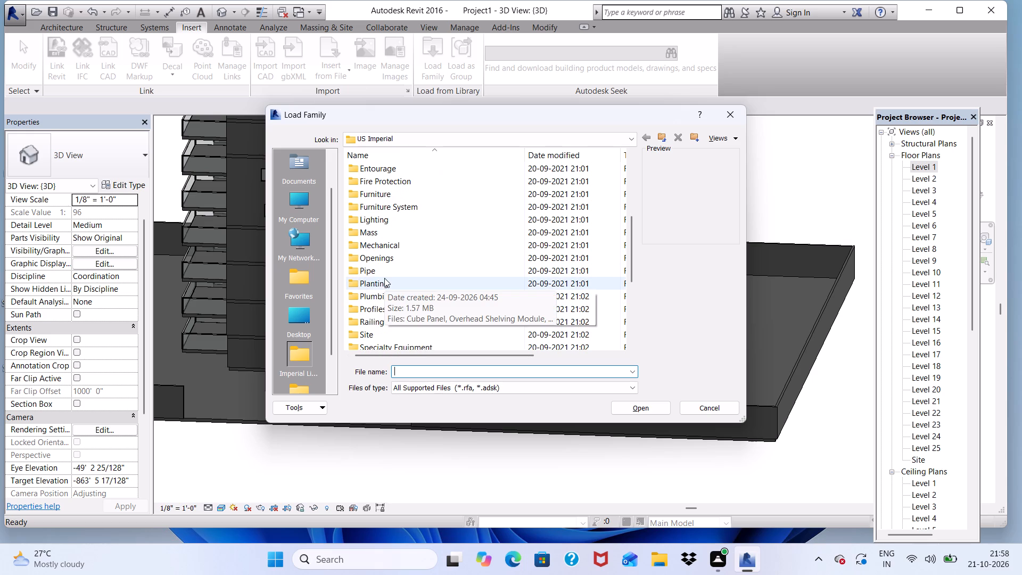
left_click(383, 278)
left_click(642, 407)
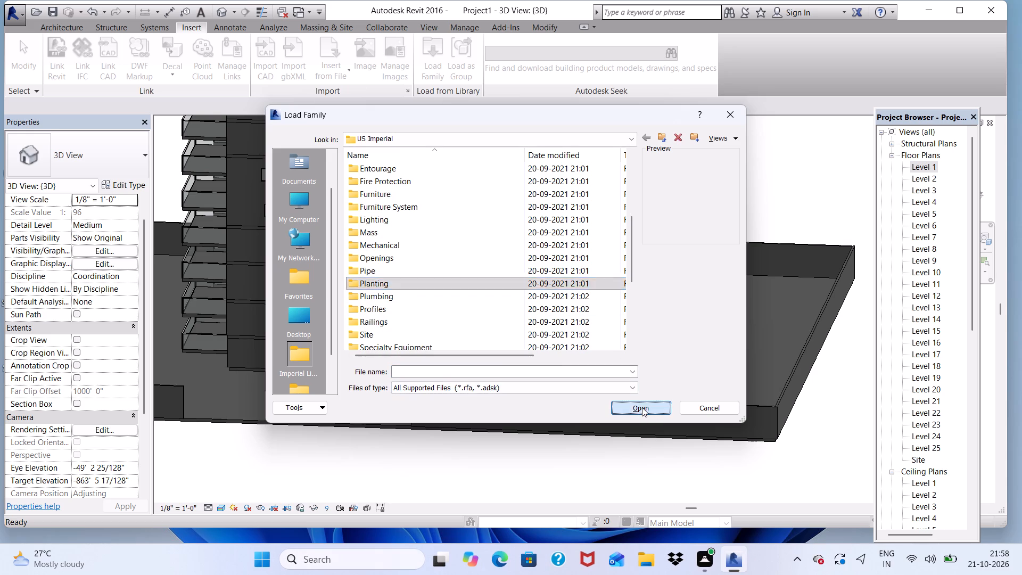
left_click(428, 203)
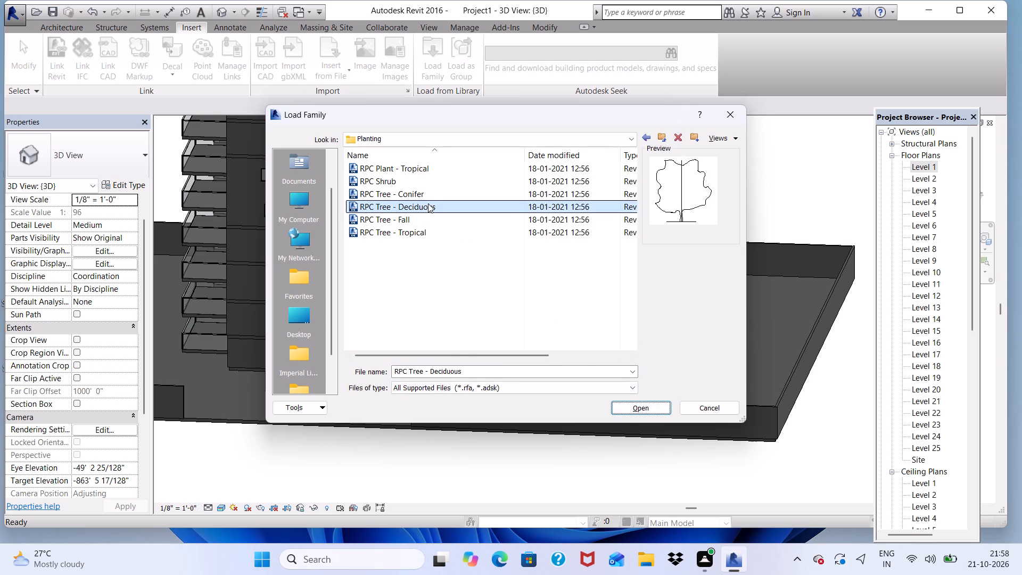
left_click(417, 214)
left_click(412, 232)
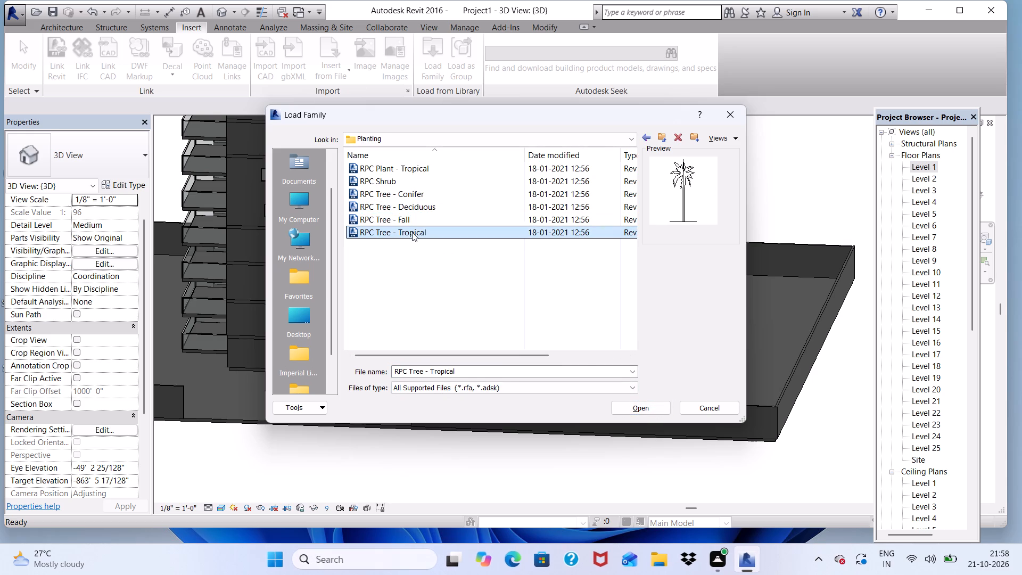
left_click(645, 405)
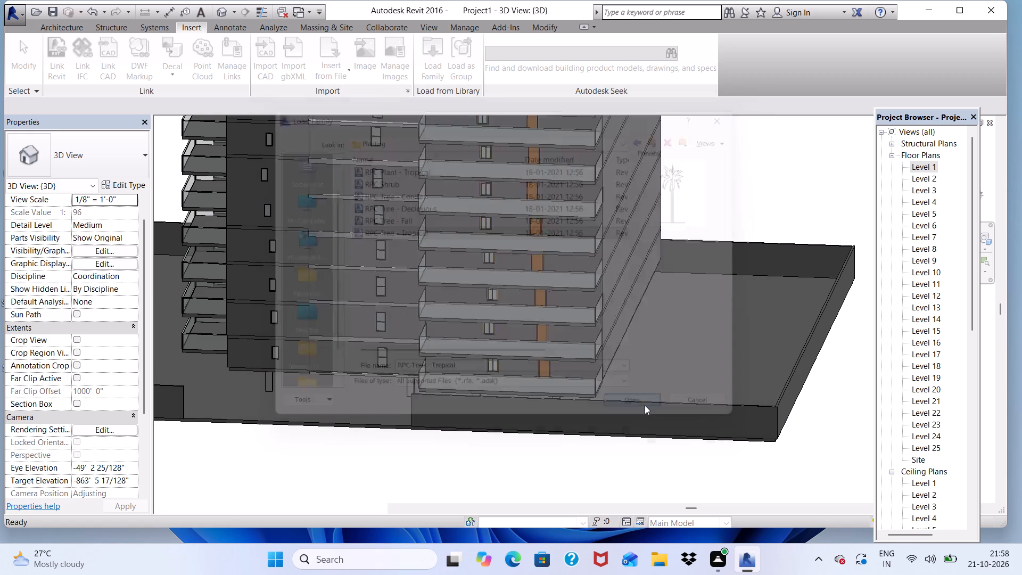
Place three RPC Tree - Tropical Australian Tree Furn - 6' site components on Level 1 in a row along the front boundary wall, starting at the opening's edge.
scroll(403, 382, "up", 1)
scroll(349, 392, "up", 1)
scroll(385, 414, "down", 1)
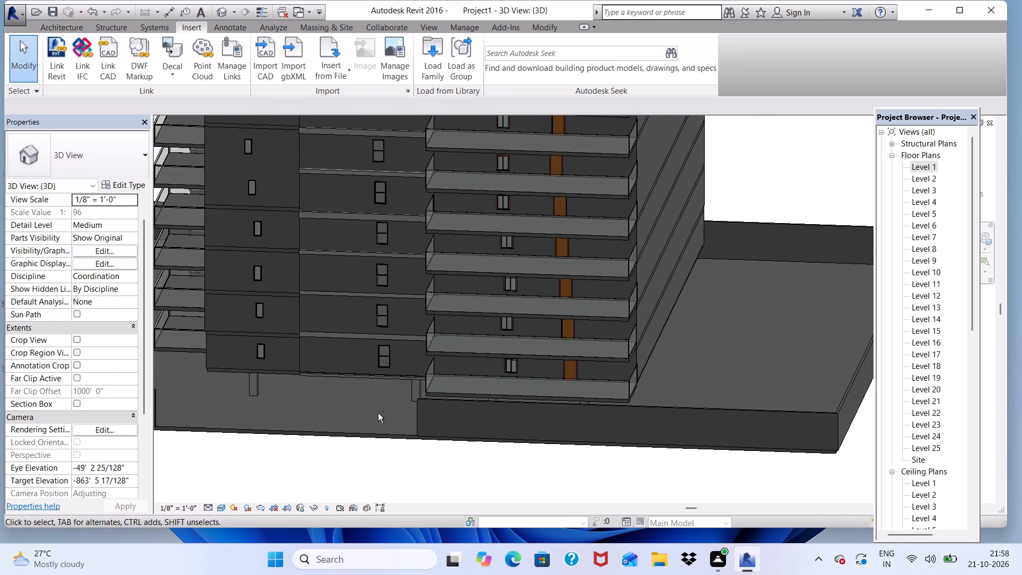
middle_click_drag(378, 413, 475, 390, "shift")
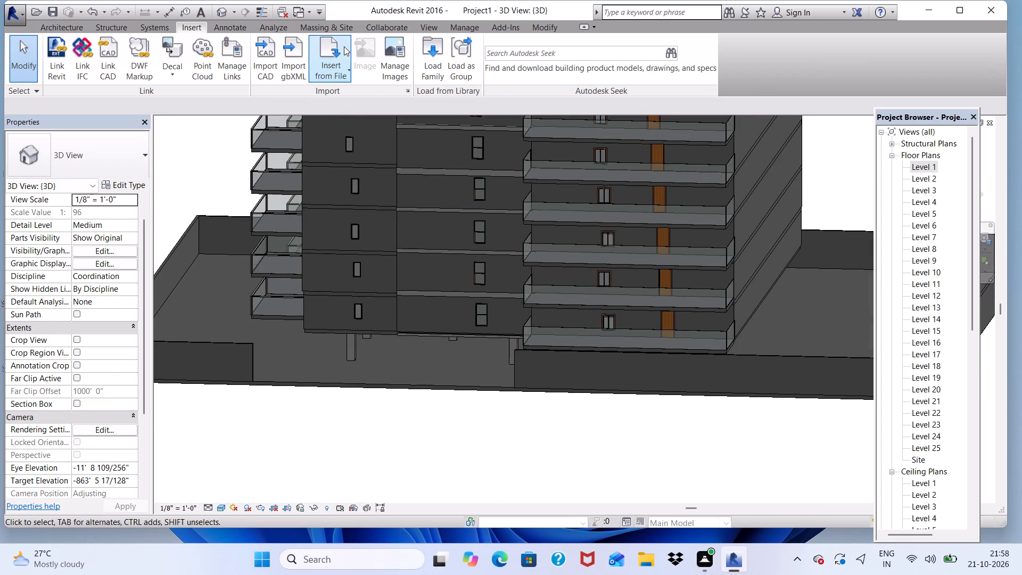
left_click(328, 30)
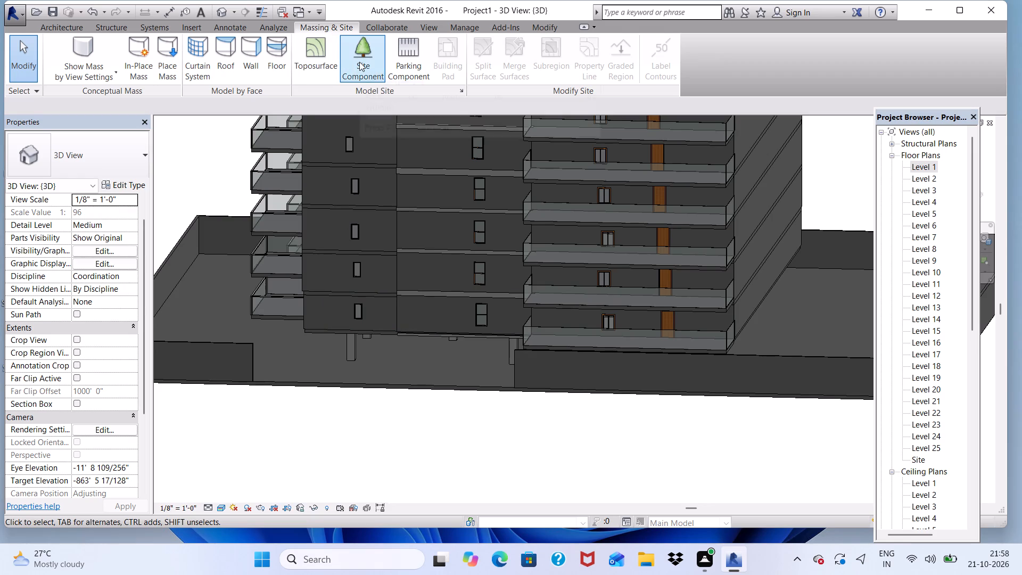
left_click(359, 62)
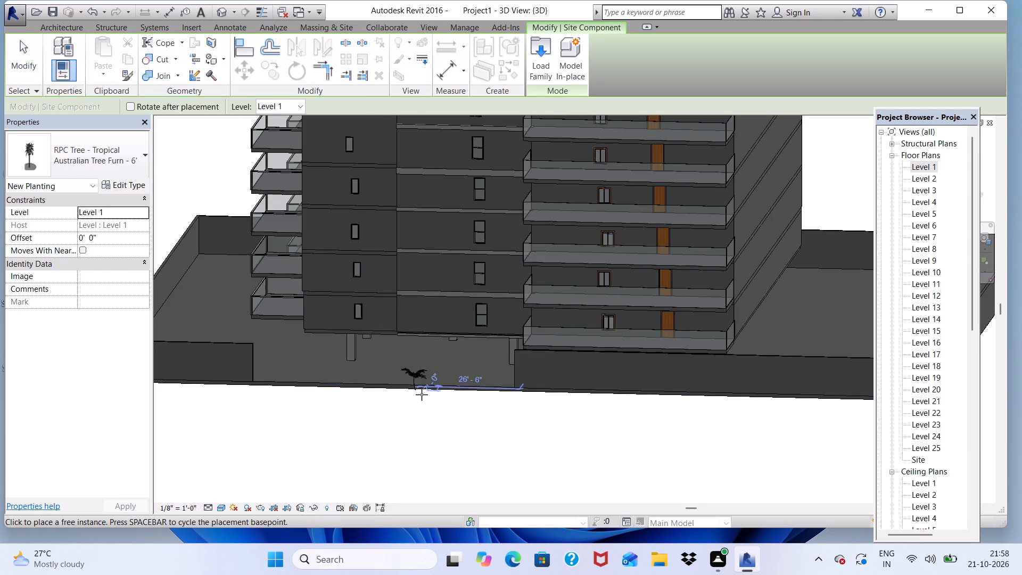
scroll(436, 402, "up", 3)
scroll(508, 430, "up", 3)
scroll(579, 383, "up", 4)
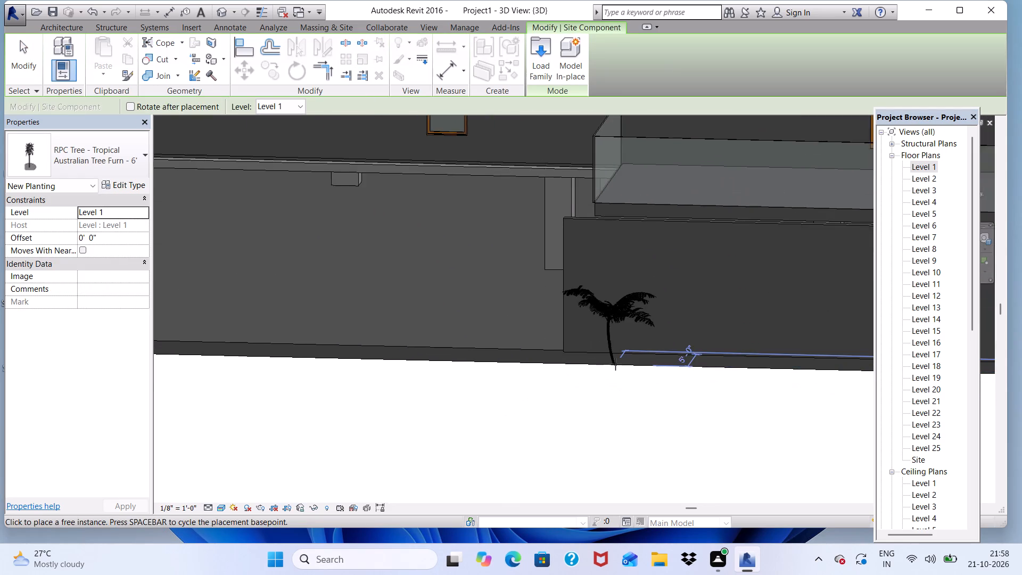
scroll(615, 364, "up", 2)
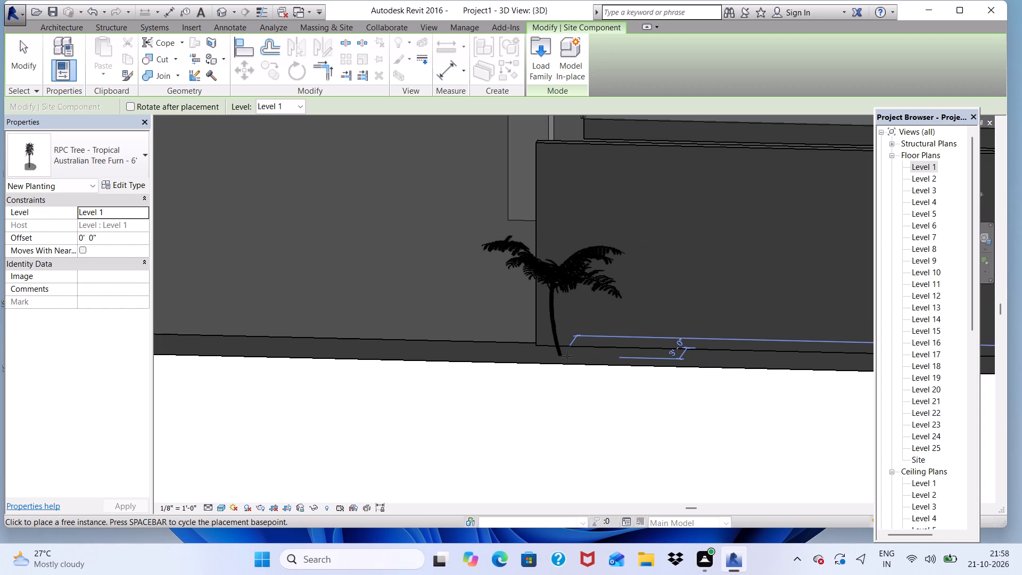
scroll(567, 357, "up", 1)
left_click(565, 358)
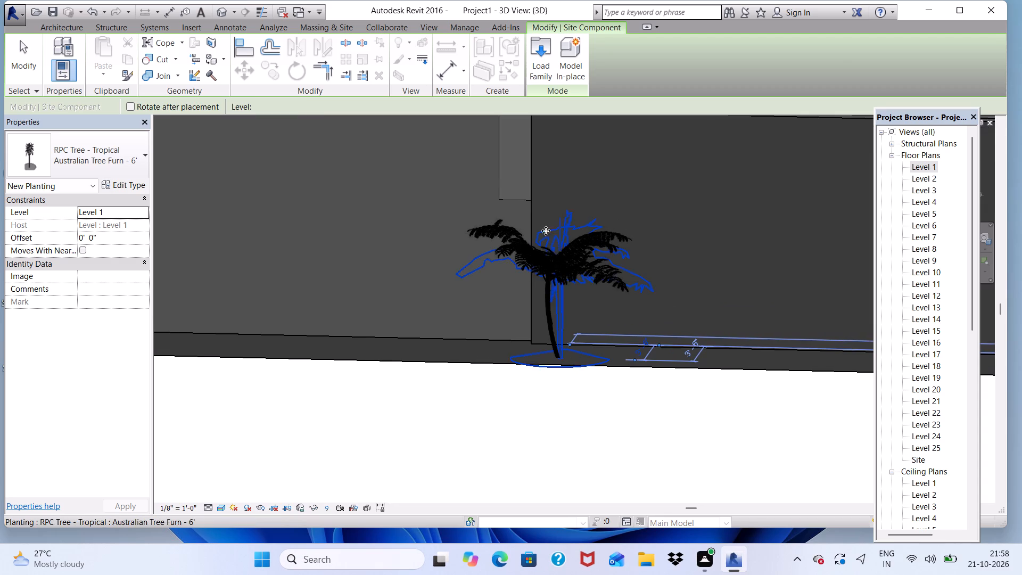
scroll(543, 285, "down", 4)
scroll(632, 320, "up", 3)
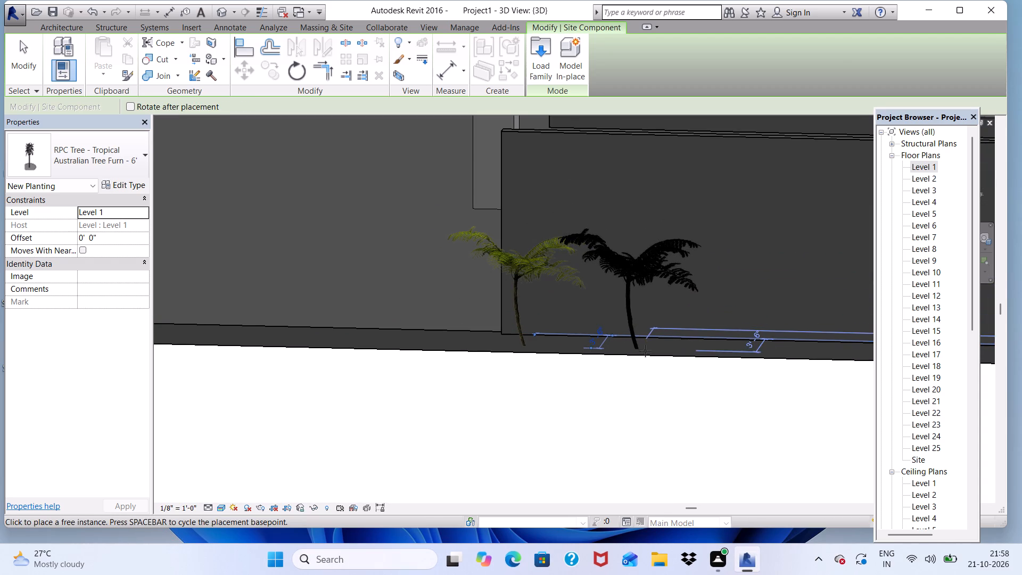
left_click(657, 351)
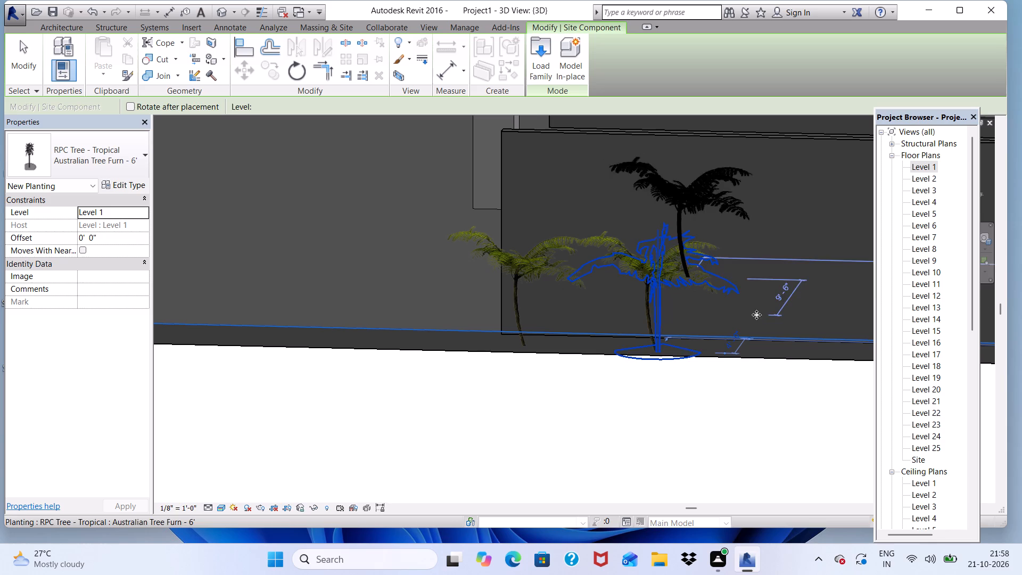
scroll(770, 322, "down", 7)
scroll(786, 335, "up", 1)
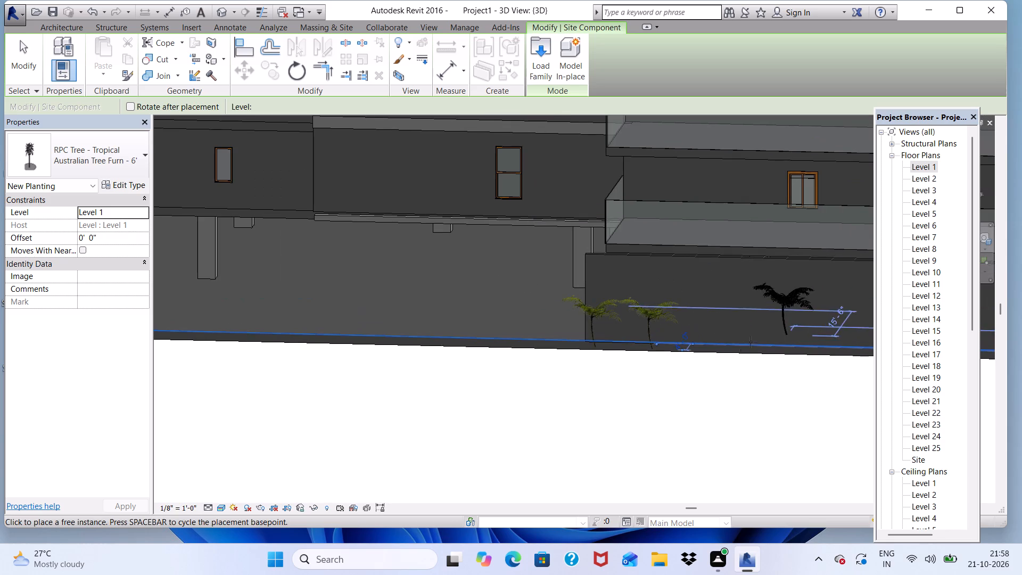
left_click(708, 348)
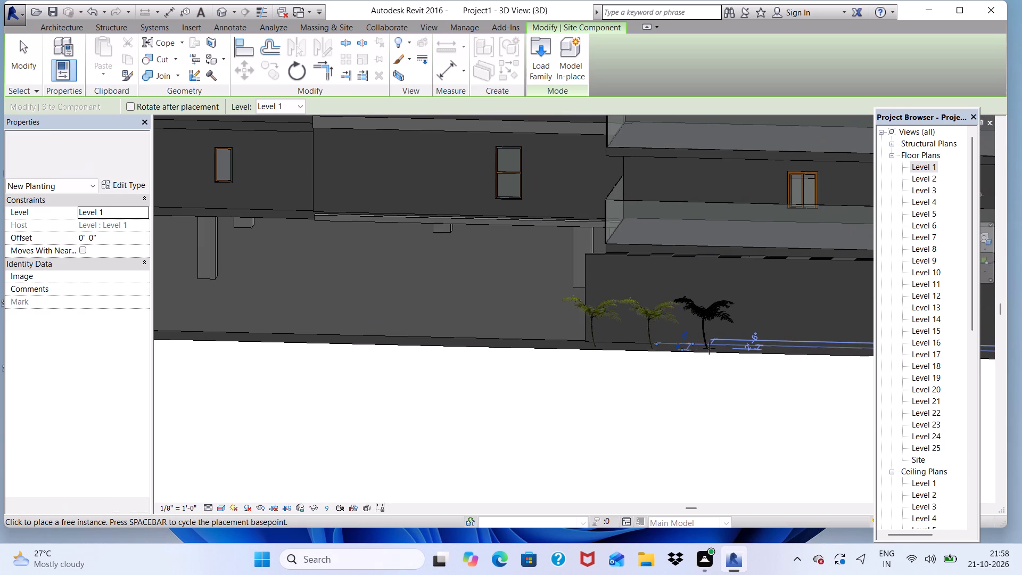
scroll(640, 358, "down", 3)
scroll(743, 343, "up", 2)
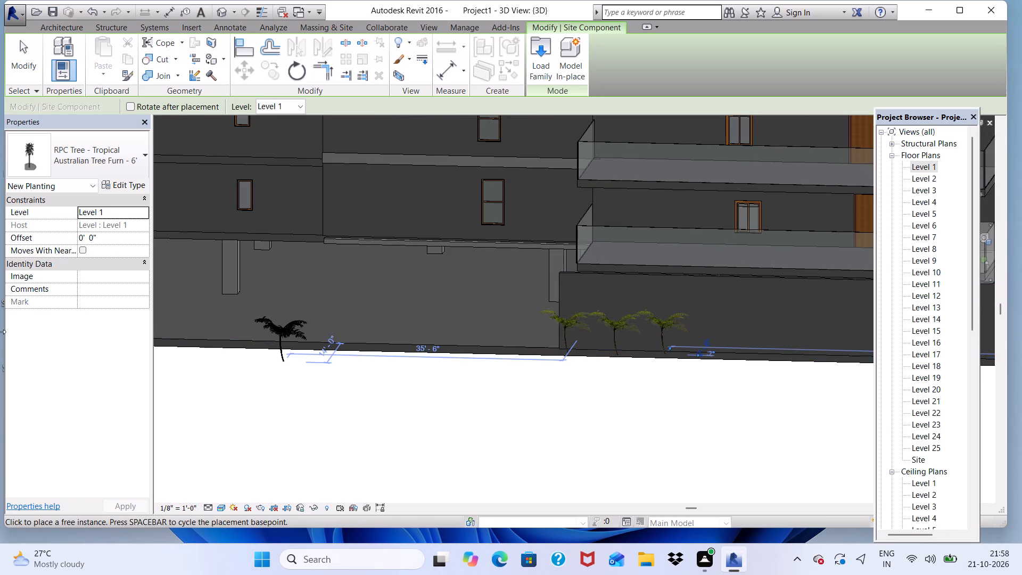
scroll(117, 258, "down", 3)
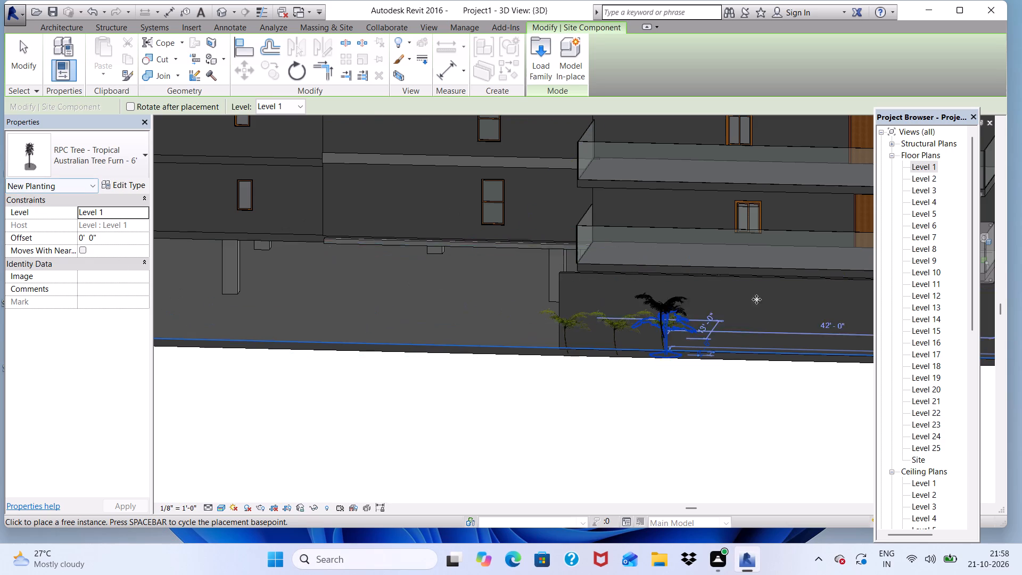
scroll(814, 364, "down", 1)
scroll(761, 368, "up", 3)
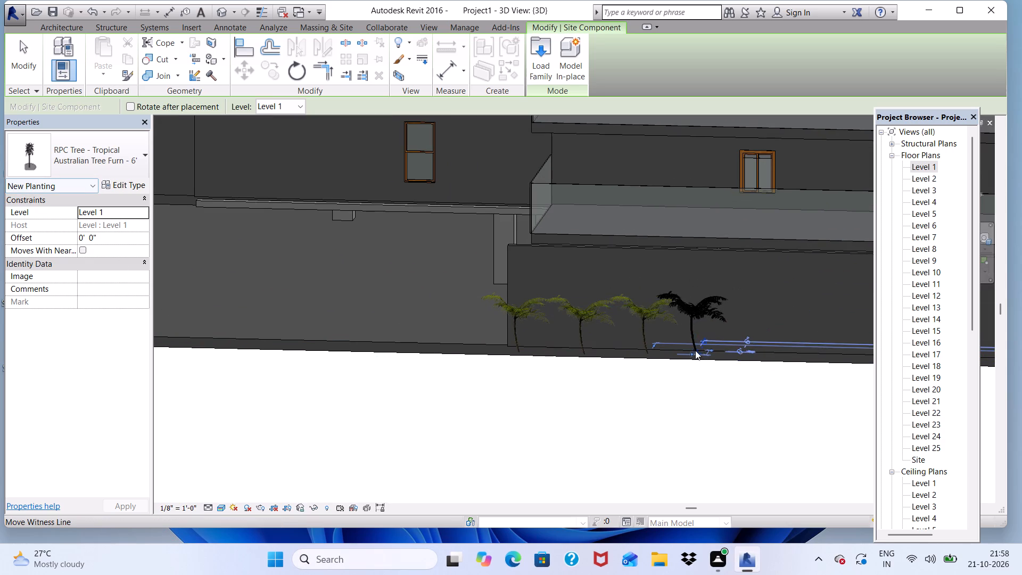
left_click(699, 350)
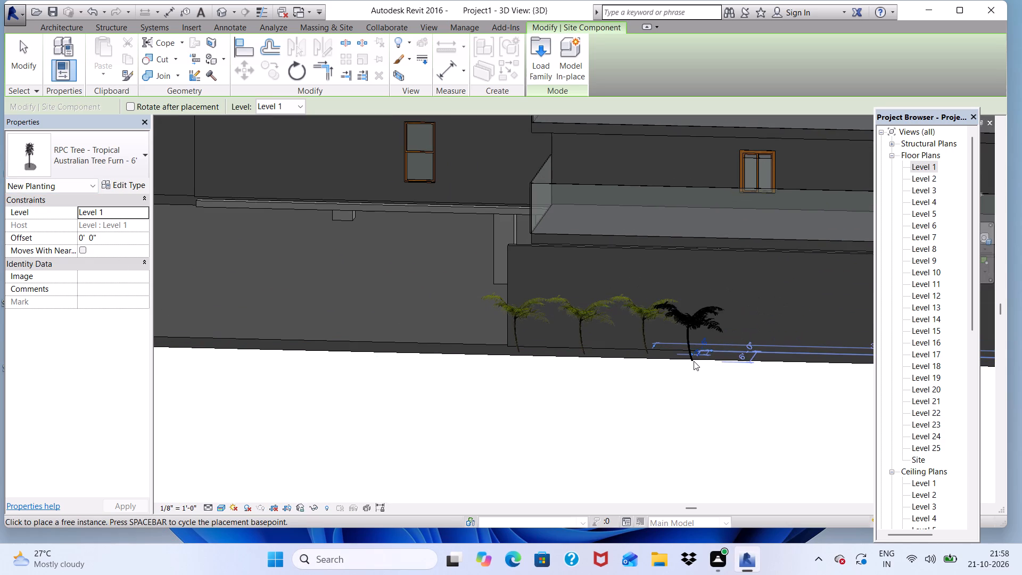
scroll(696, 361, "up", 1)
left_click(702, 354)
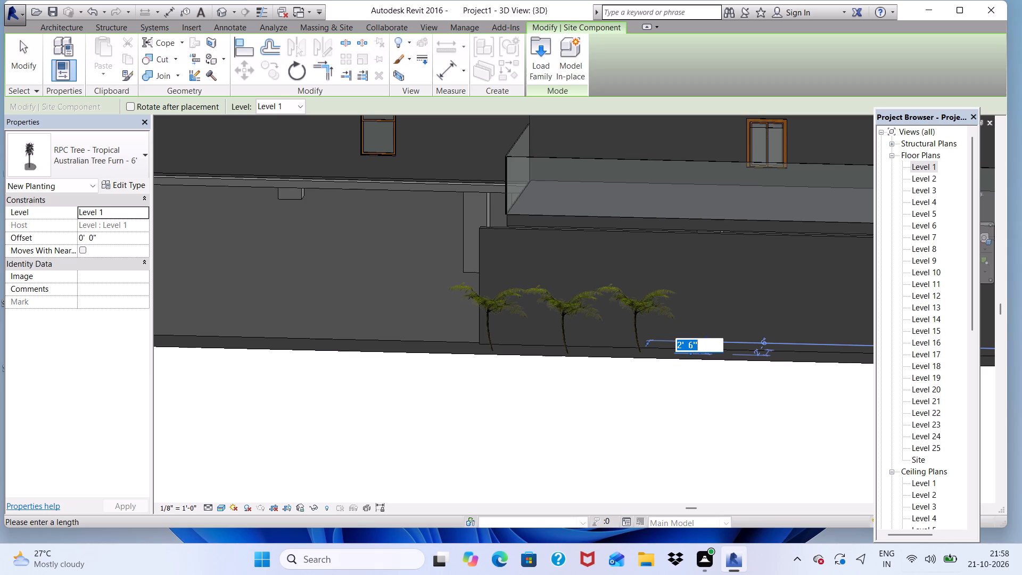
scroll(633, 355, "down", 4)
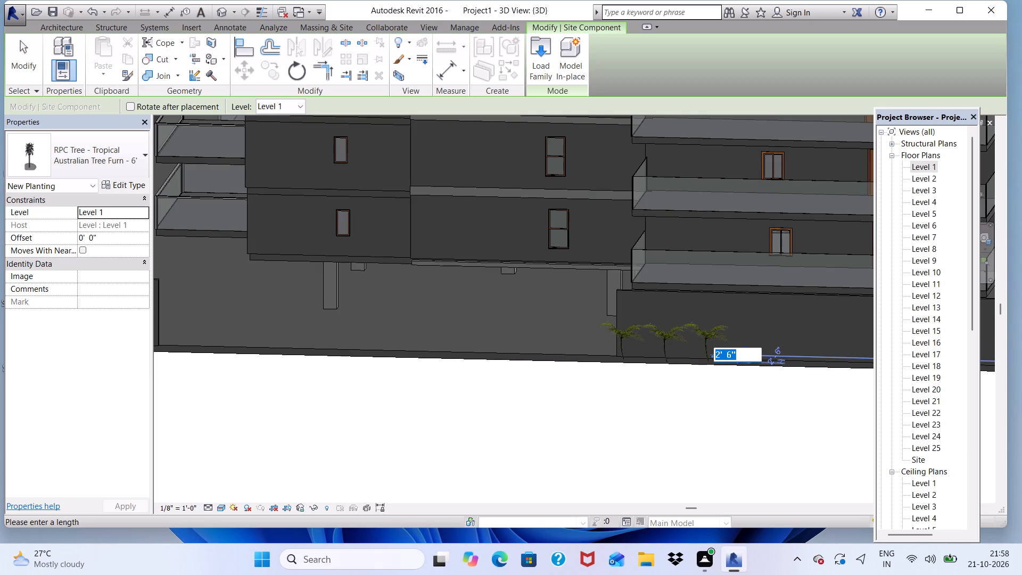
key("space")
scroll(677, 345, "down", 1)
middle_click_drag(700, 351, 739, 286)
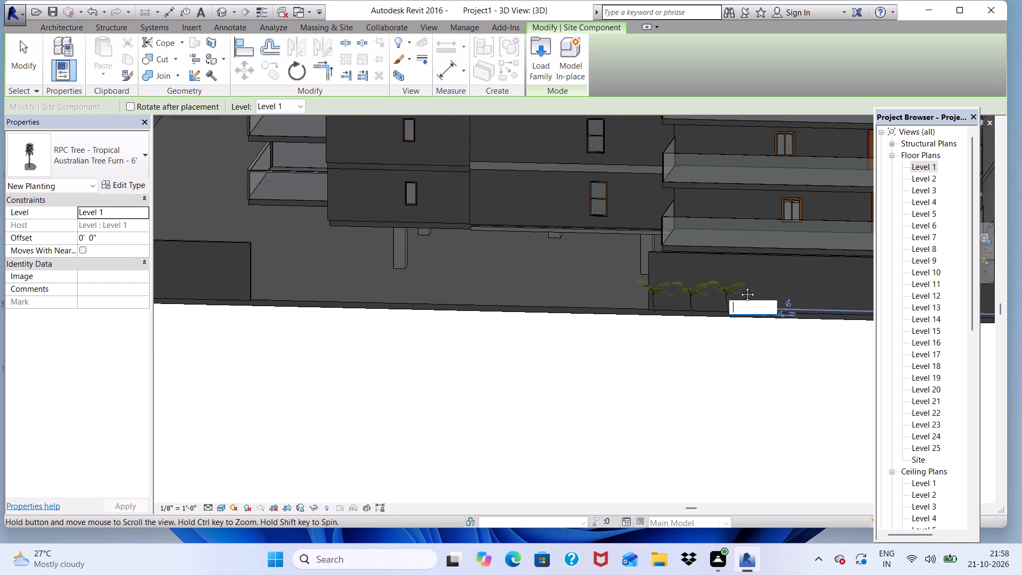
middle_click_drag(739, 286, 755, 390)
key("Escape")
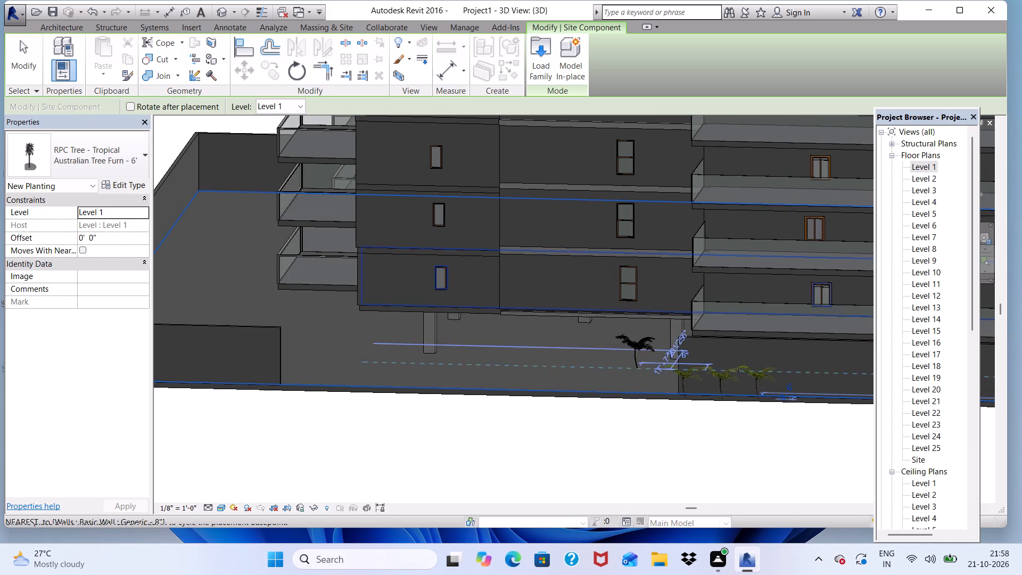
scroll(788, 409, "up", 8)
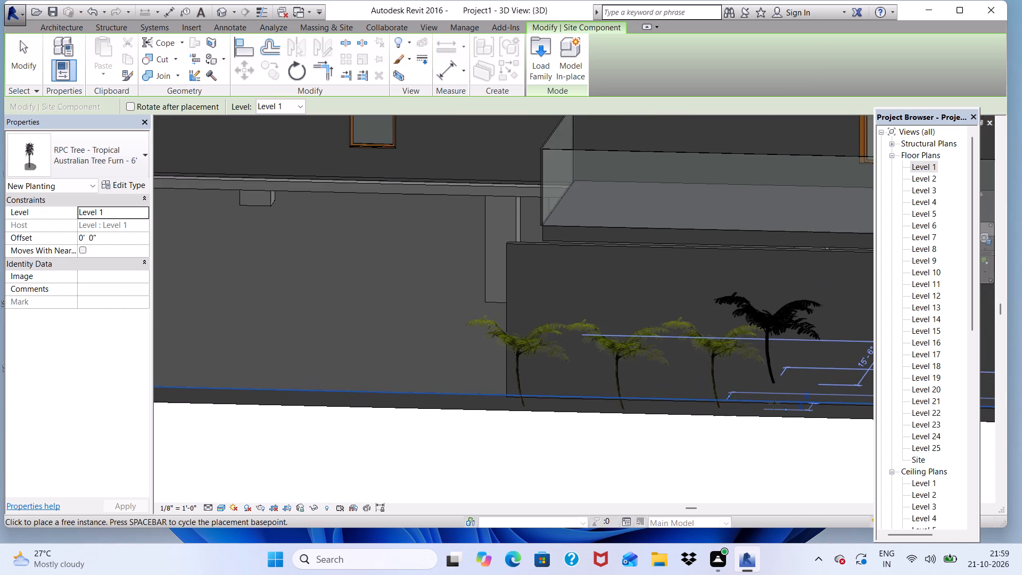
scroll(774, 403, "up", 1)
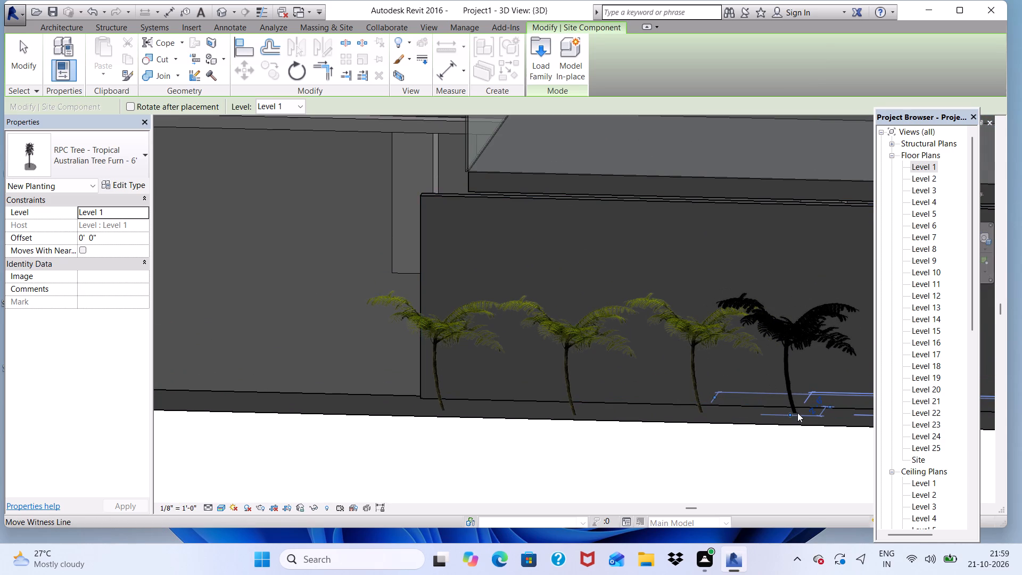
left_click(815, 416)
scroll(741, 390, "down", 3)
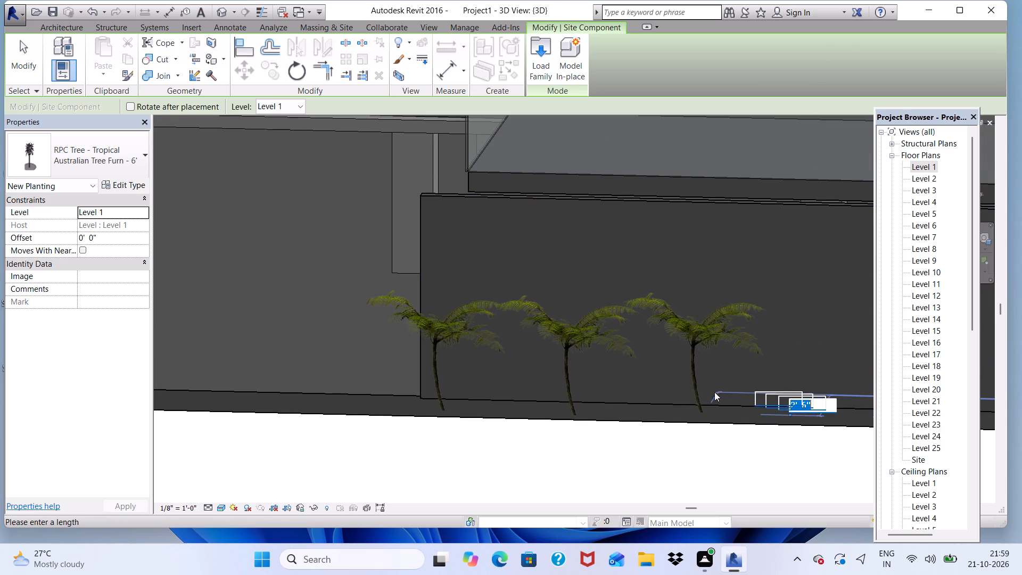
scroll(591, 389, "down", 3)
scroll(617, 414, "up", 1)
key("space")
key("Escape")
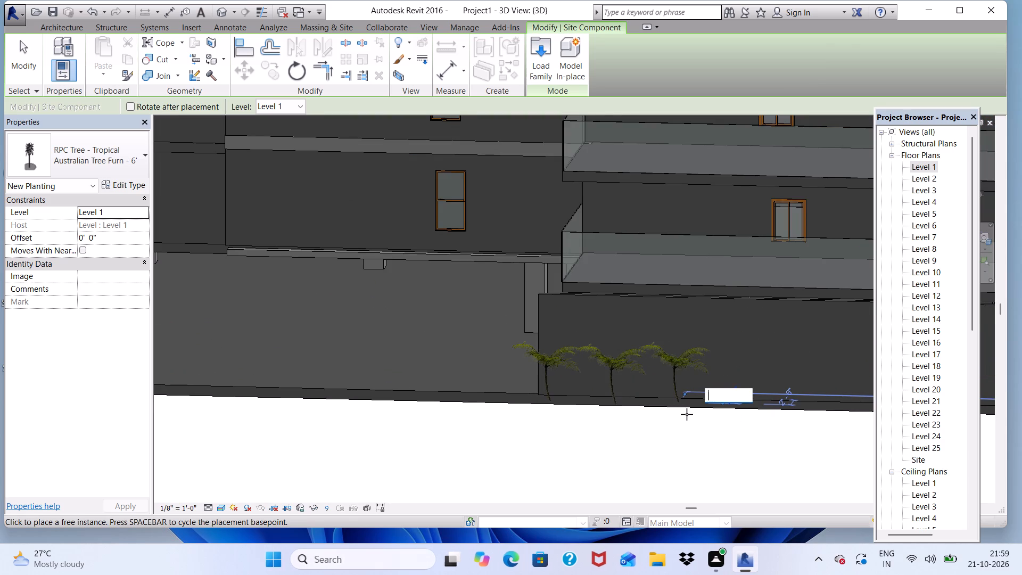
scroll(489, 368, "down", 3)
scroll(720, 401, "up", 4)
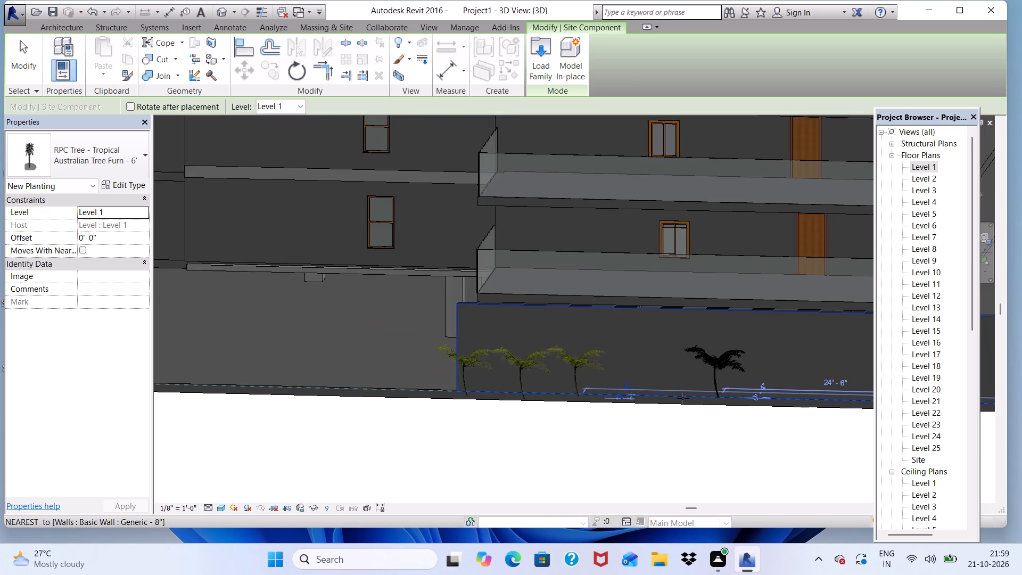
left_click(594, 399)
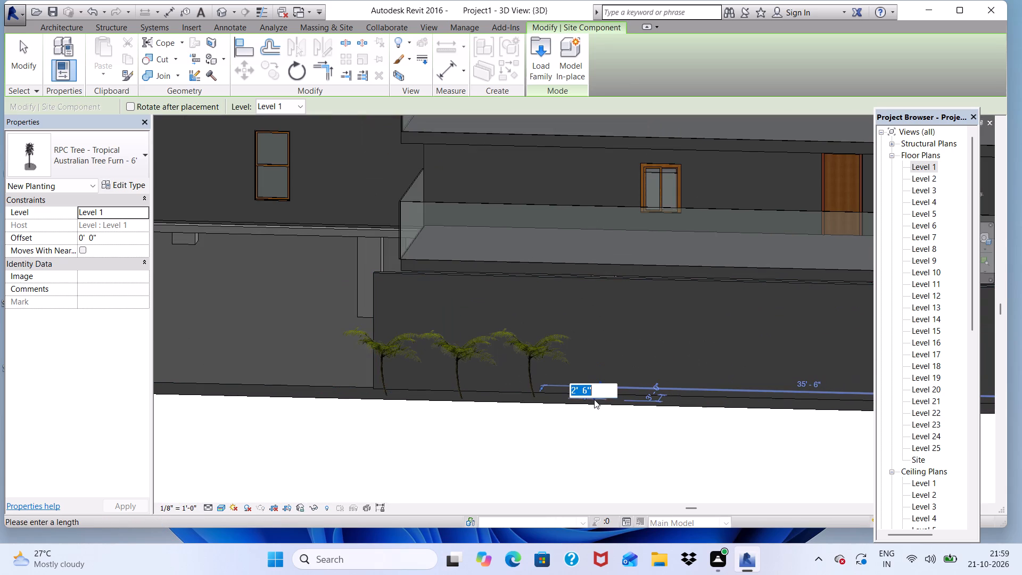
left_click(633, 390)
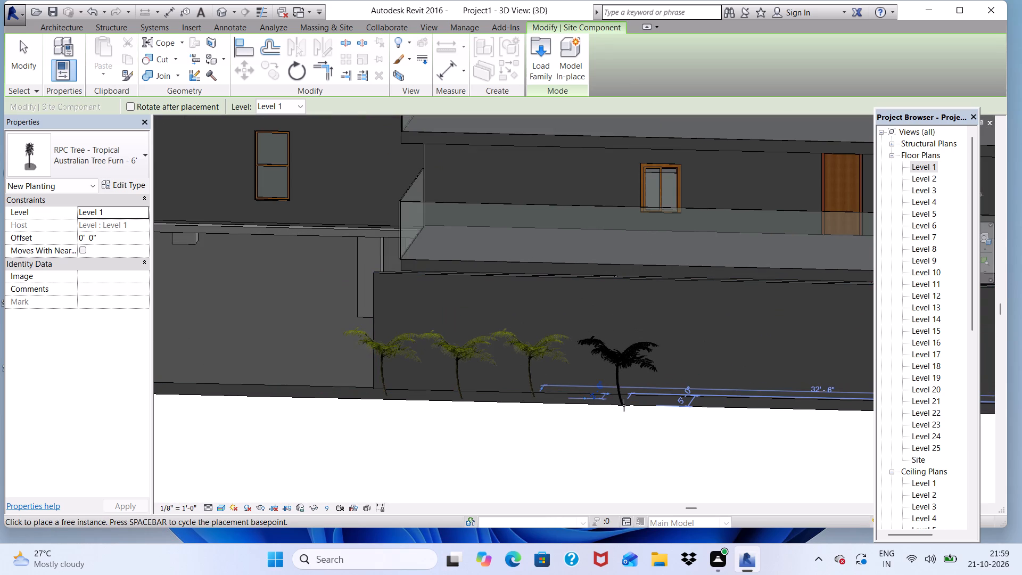
Place four more RPC Tree - Tropical Australian Tree Furn - 6' components on Level 1, continuing the row along the front boundary wall.
left_click(624, 405)
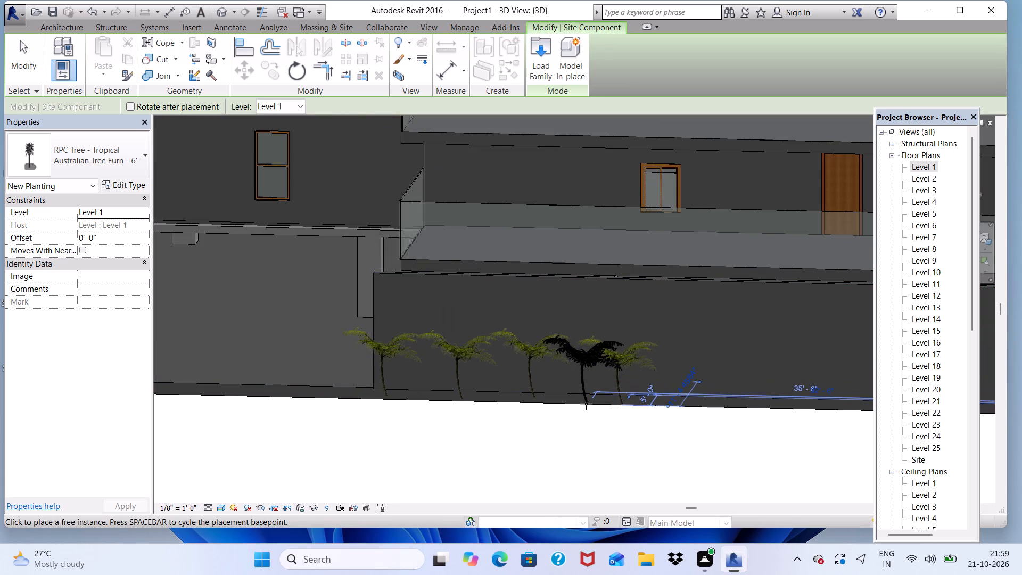
left_click(586, 404)
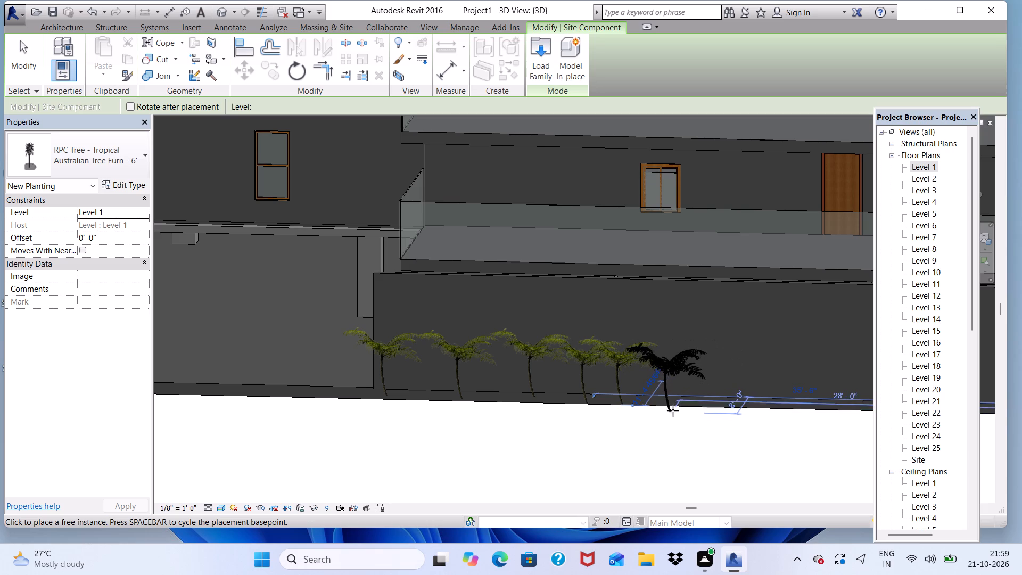
left_click(669, 405)
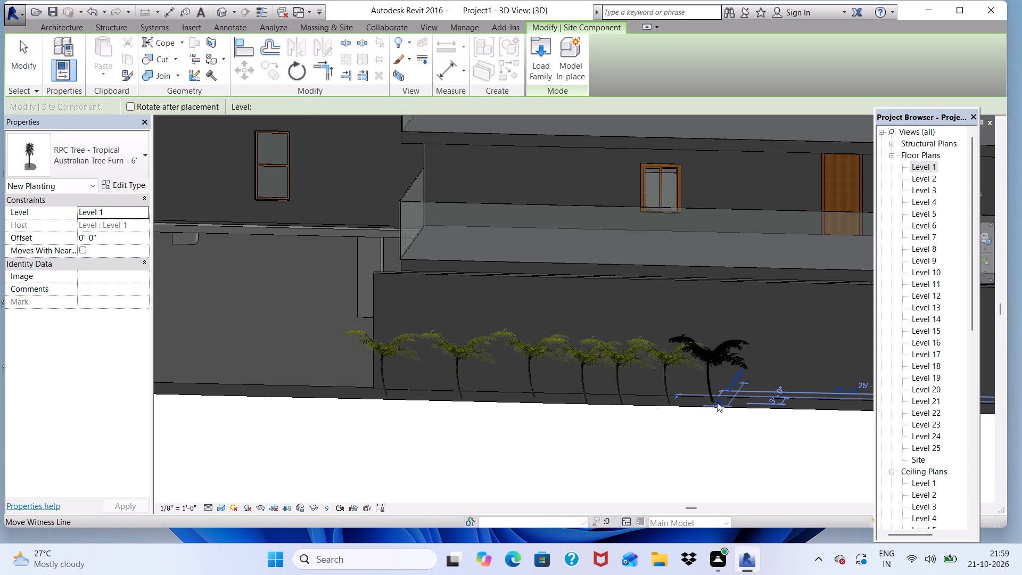
left_click(733, 402)
Place three RPC Tree - Deciduous Scarlet Oak - 42' trees in front of the long front boundary wall, from its outer corner toward the palm row.
scroll(680, 354, "down", 3)
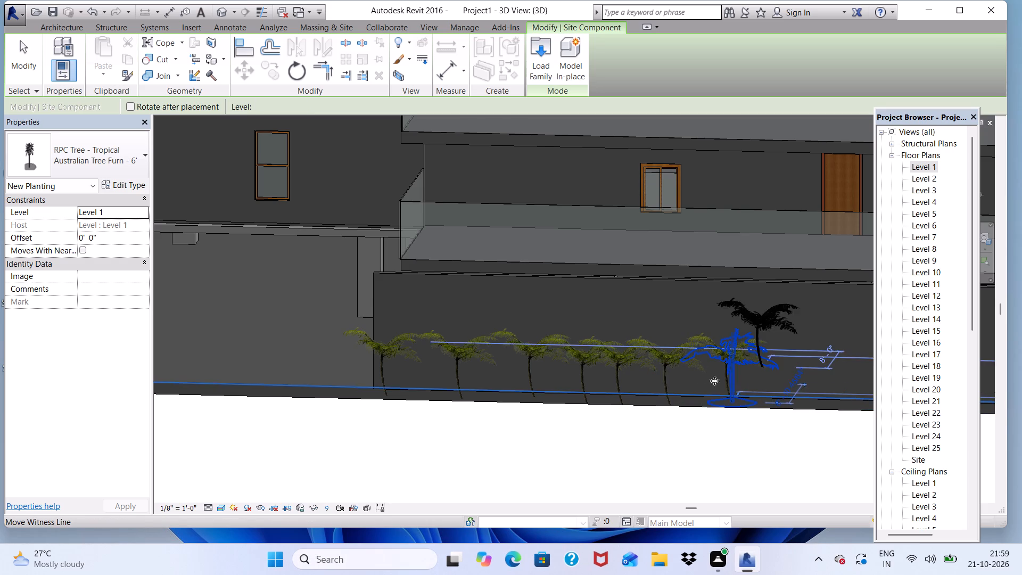
scroll(783, 412, "up", 4)
scroll(510, 353, "down", 12)
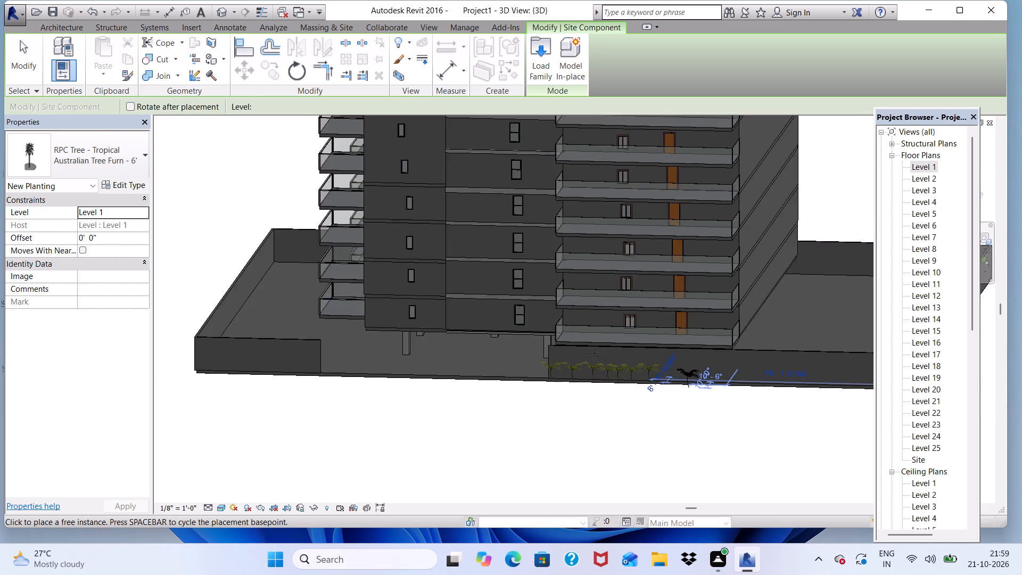
scroll(591, 359, "down", 3)
scroll(645, 397, "up", 10)
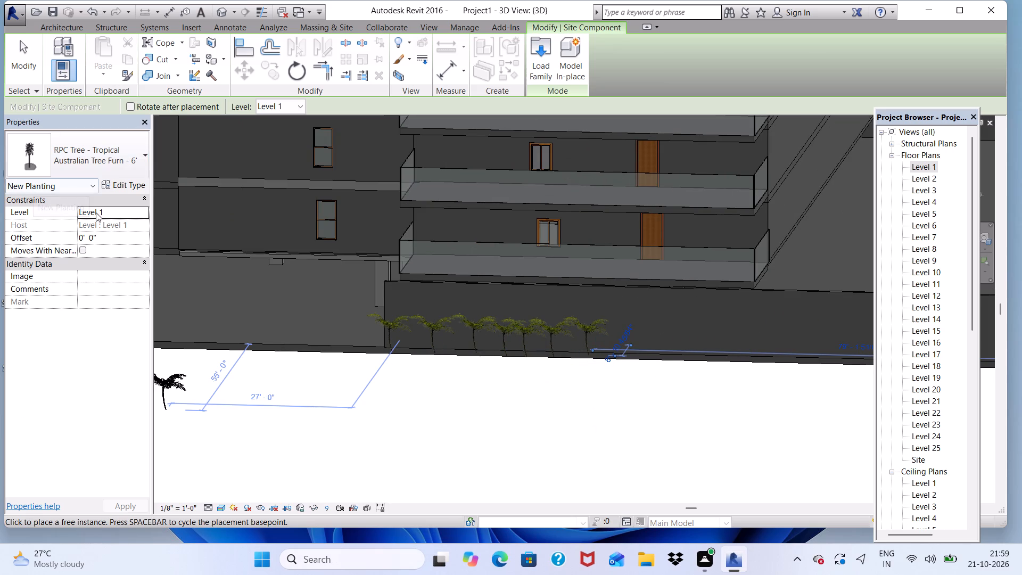
left_click(138, 153)
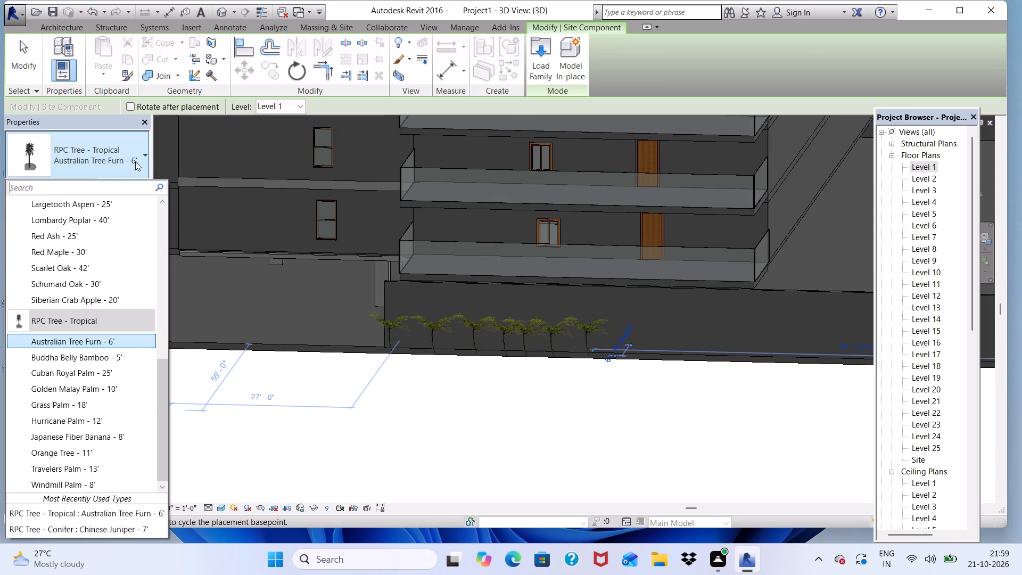
left_click(86, 274)
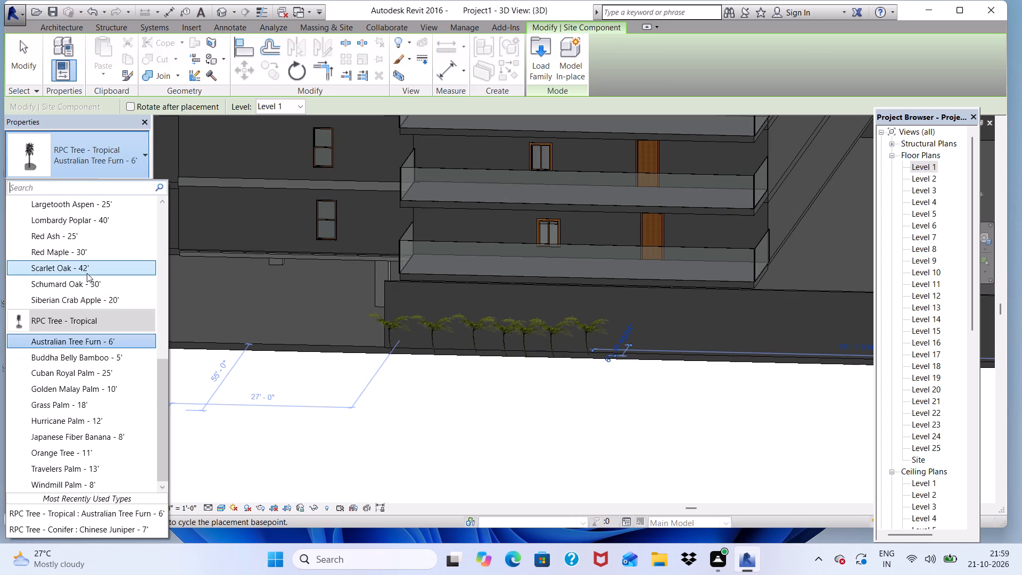
scroll(448, 357, "down", 2)
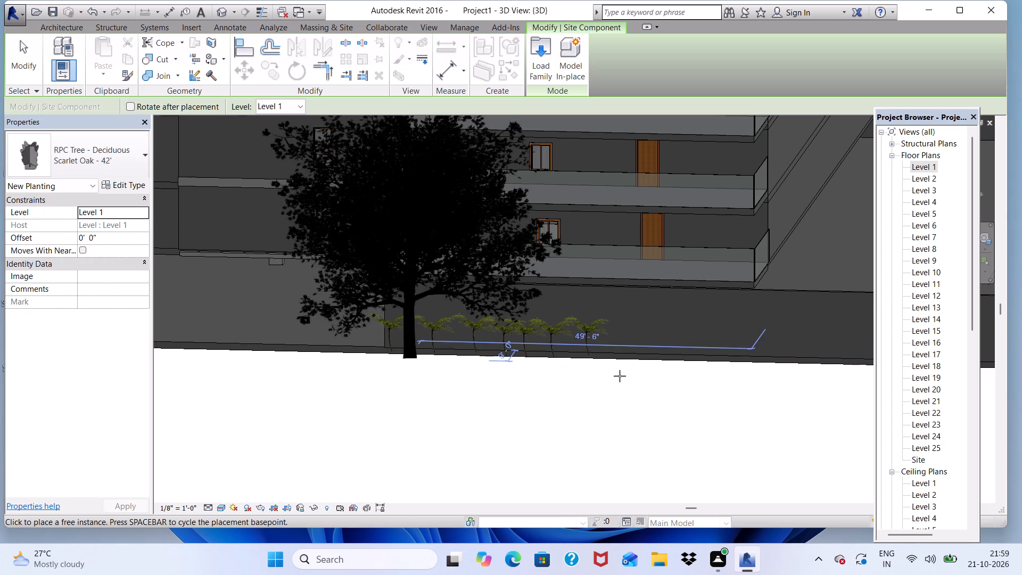
scroll(309, 327, "down", 3)
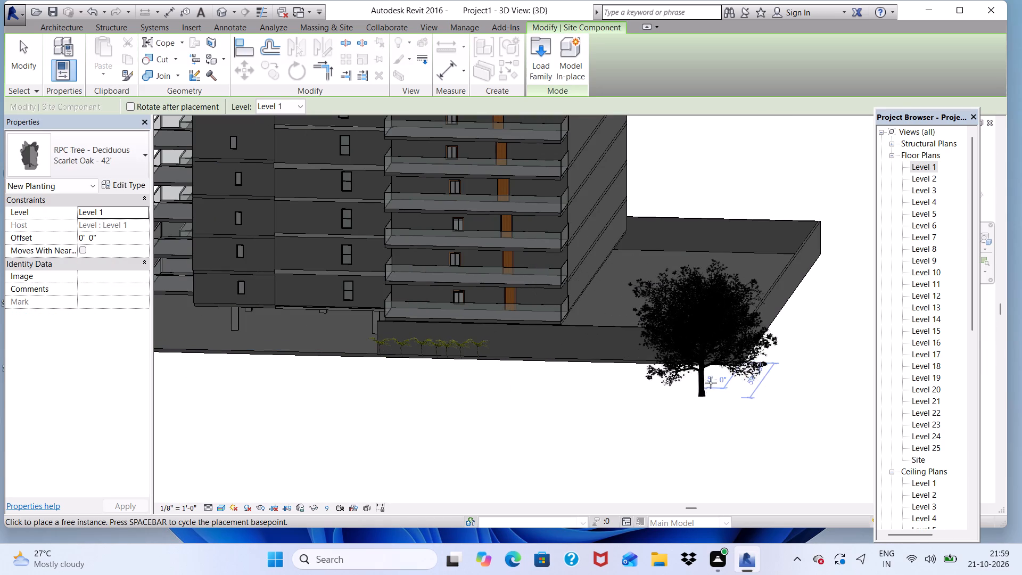
left_click(725, 371)
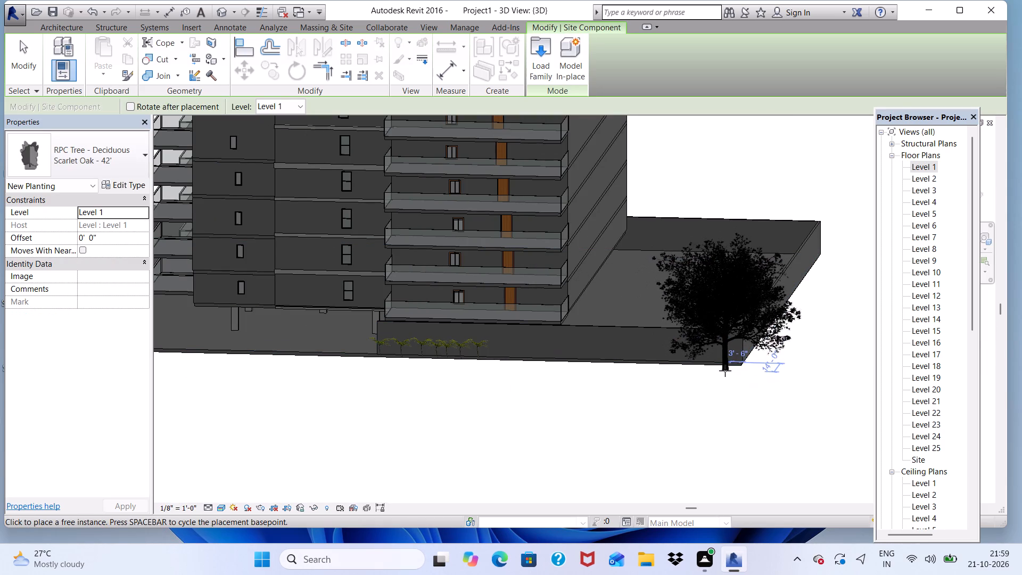
left_click(613, 369)
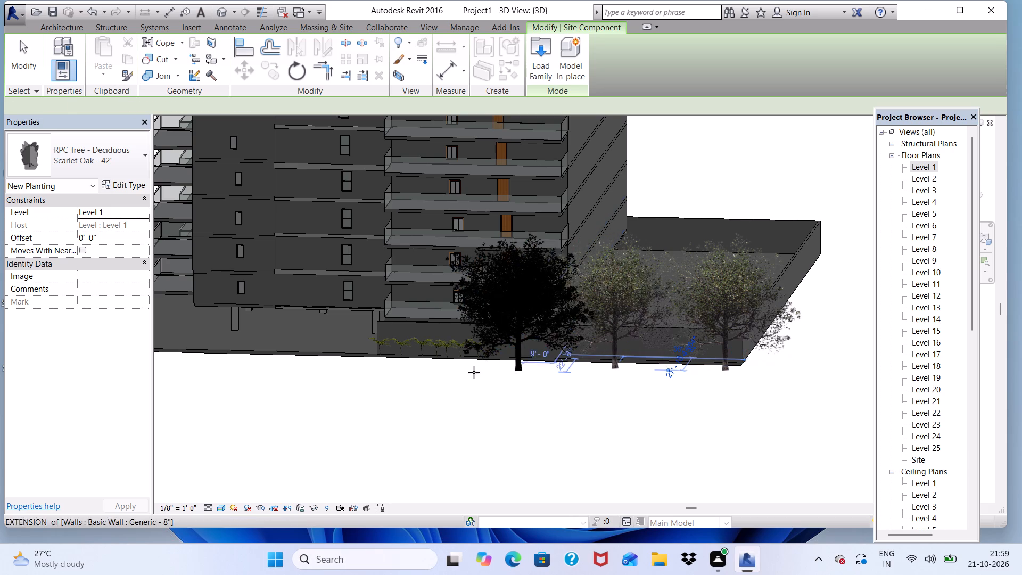
left_click(483, 367)
Place two Scarlet Oak - 42' trees in front of the short boundary wall section across the opening, the second at its outer corner.
scroll(487, 369, "down", 2)
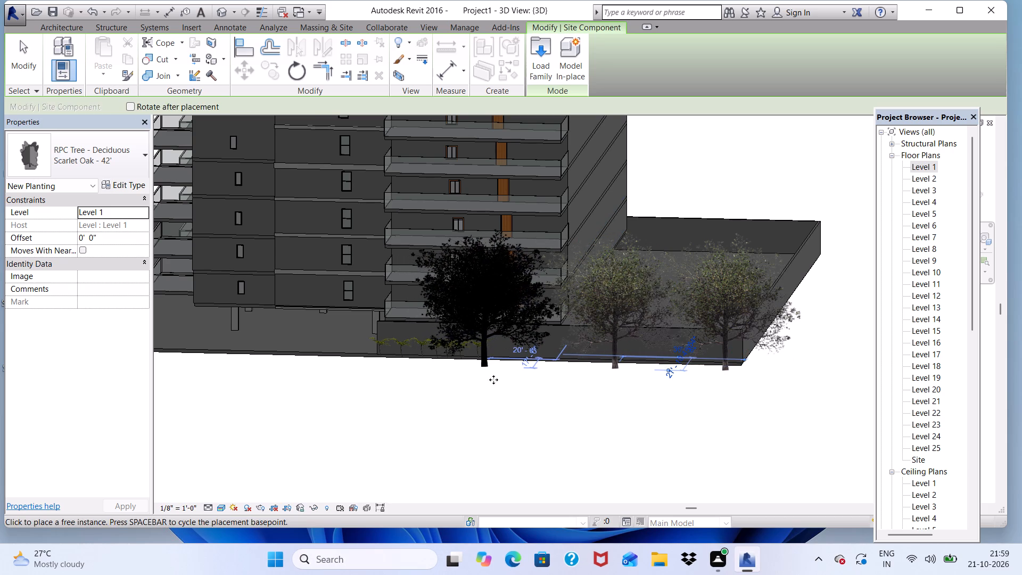
scroll(493, 380, "down", 1)
scroll(586, 392, "down", 3)
scroll(451, 380, "up", 2)
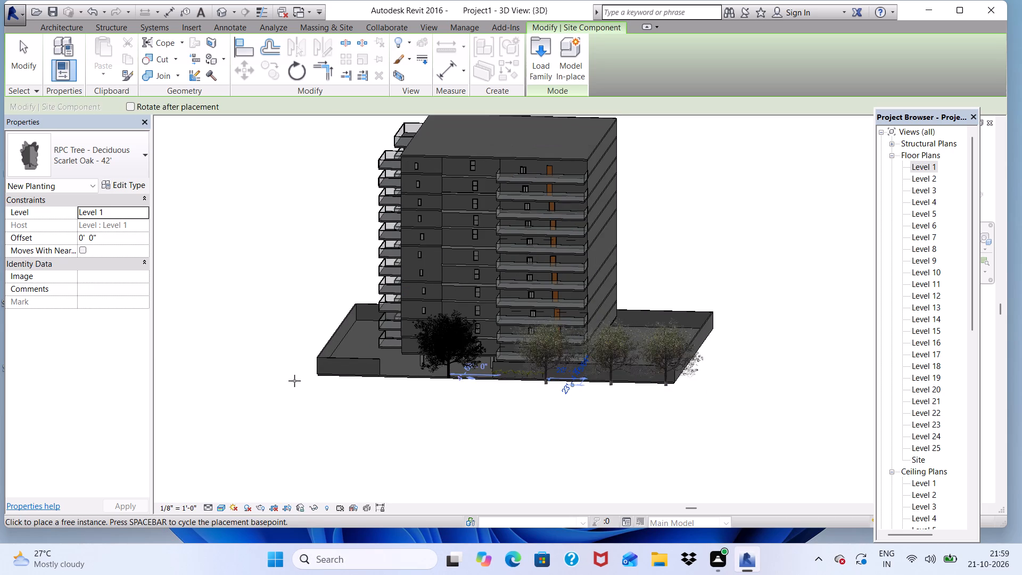
scroll(332, 409, "up", 2)
scroll(359, 367, "up", 2)
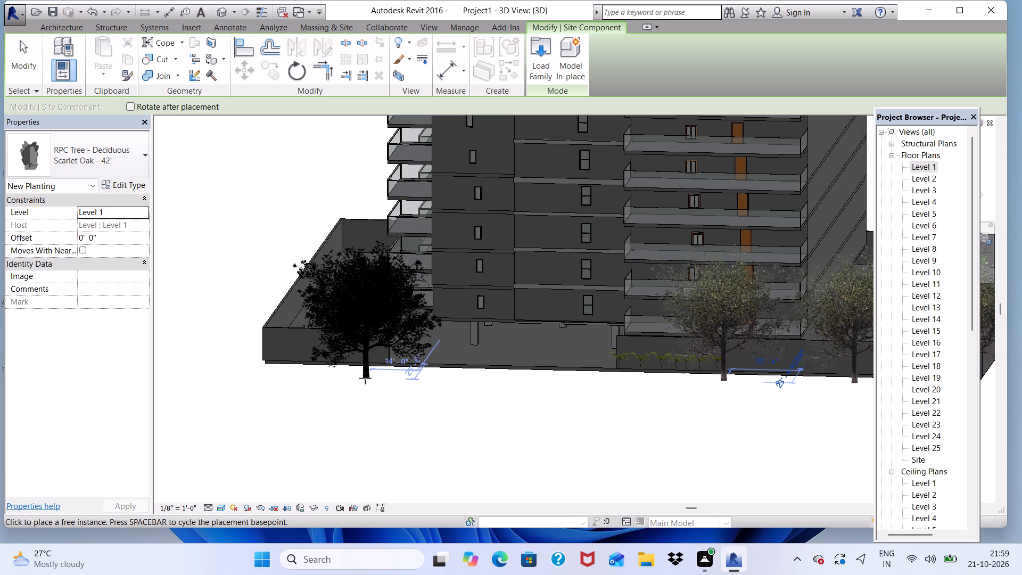
left_click(365, 378)
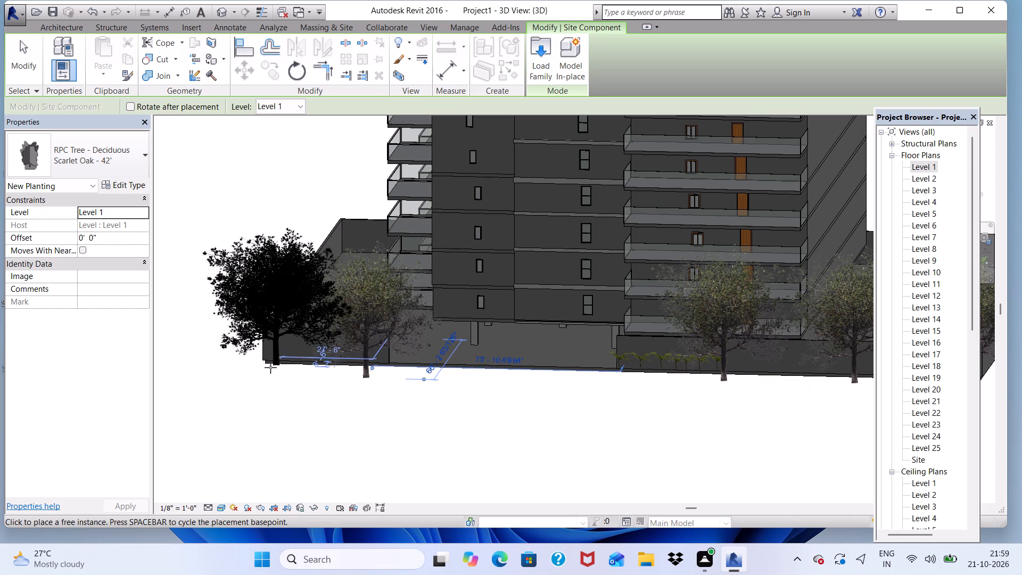
left_click(265, 368)
Place one RPC Tree - Deciduous Scarlet Oak - 42' on Level 1 outside the rear corner of the side boundary wall.
scroll(298, 347, "down", 4)
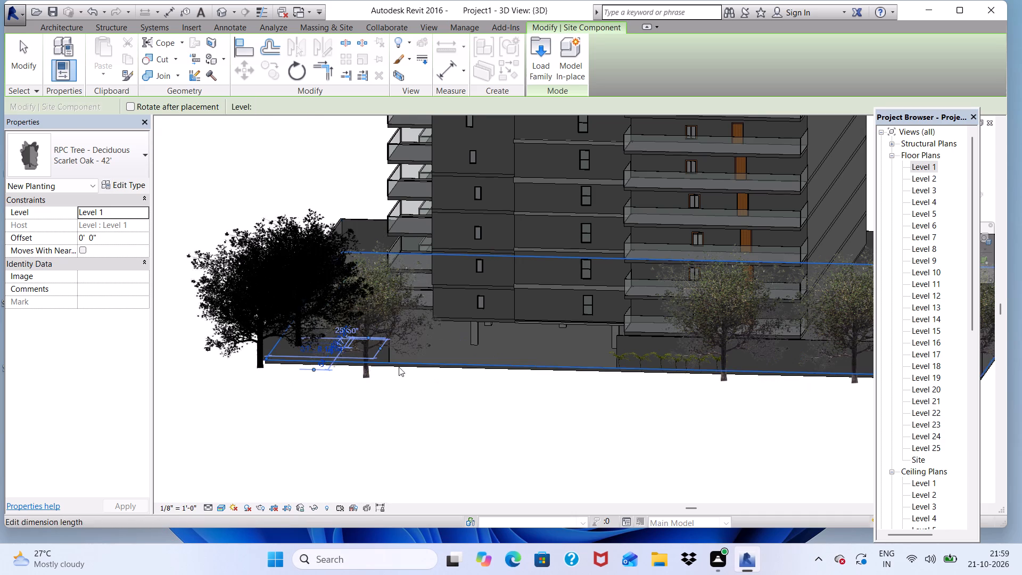
scroll(295, 274, "up", 7)
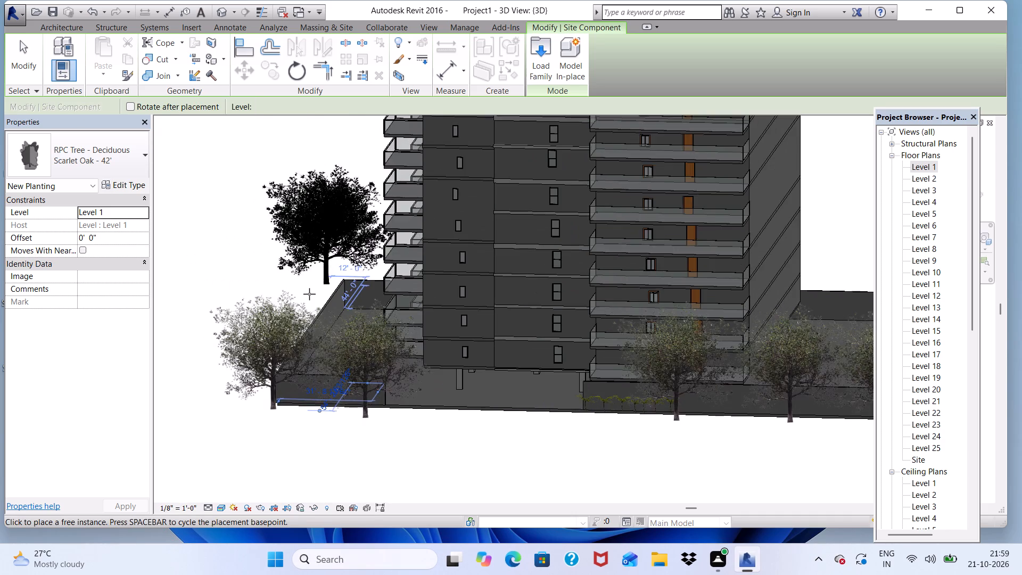
scroll(309, 294, "up", 2)
scroll(367, 321, "down", 1)
scroll(373, 318, "up", 1)
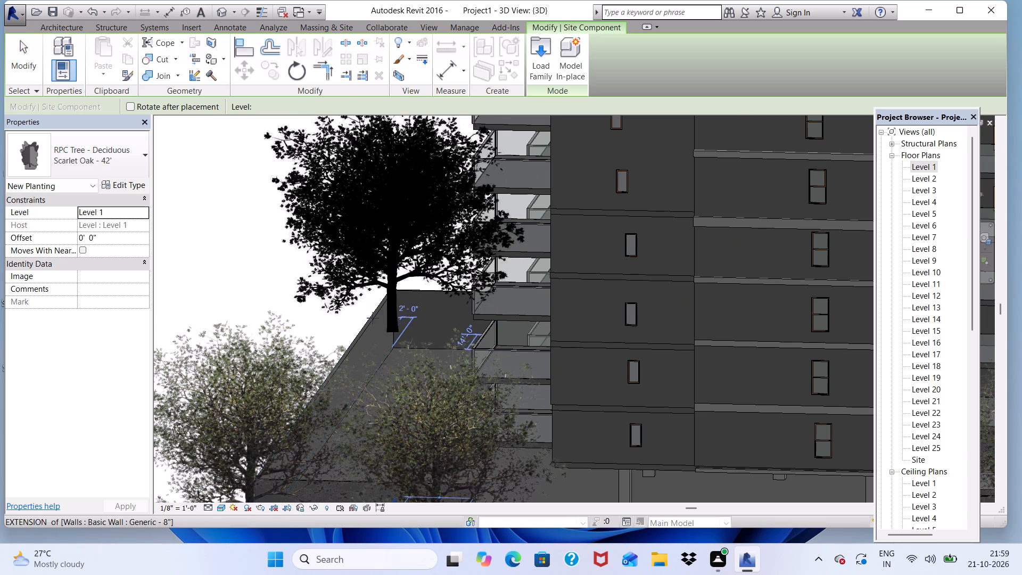
scroll(373, 318, "up", 1)
left_click(348, 290)
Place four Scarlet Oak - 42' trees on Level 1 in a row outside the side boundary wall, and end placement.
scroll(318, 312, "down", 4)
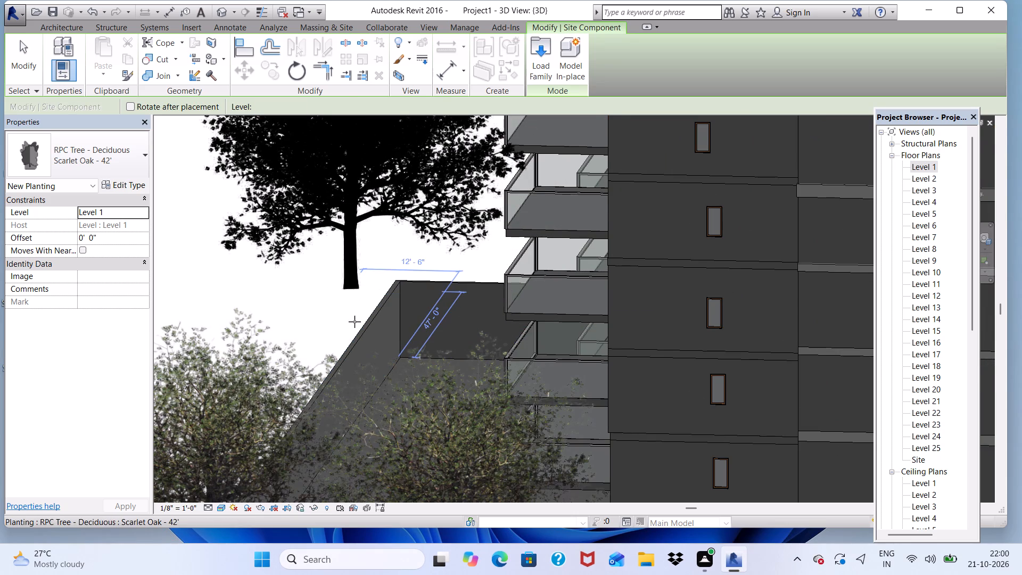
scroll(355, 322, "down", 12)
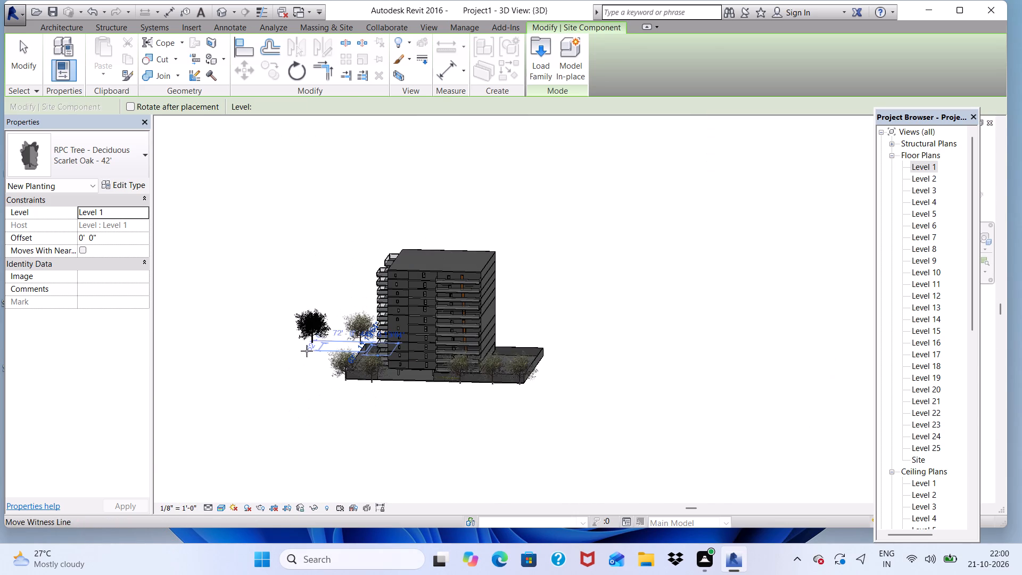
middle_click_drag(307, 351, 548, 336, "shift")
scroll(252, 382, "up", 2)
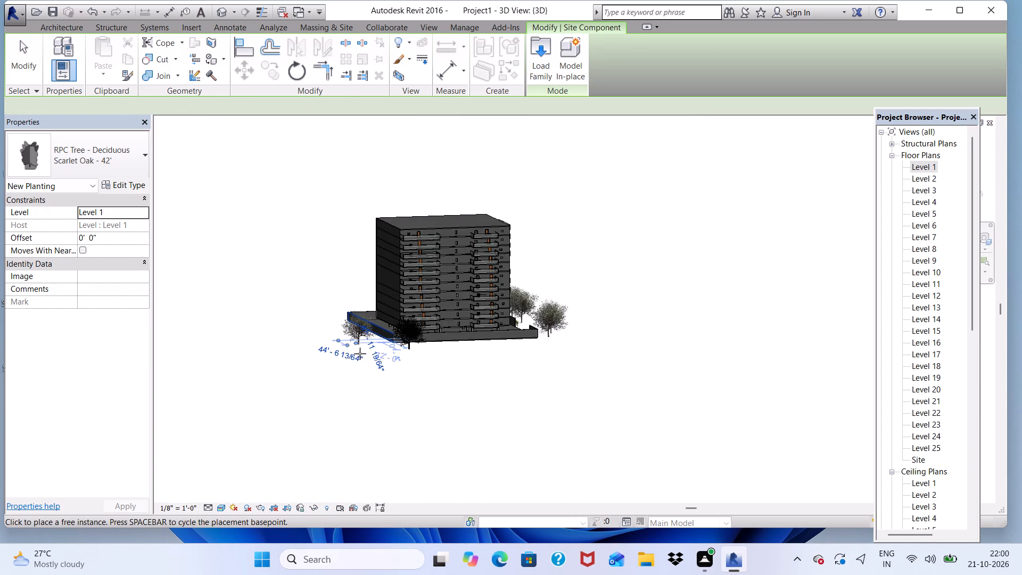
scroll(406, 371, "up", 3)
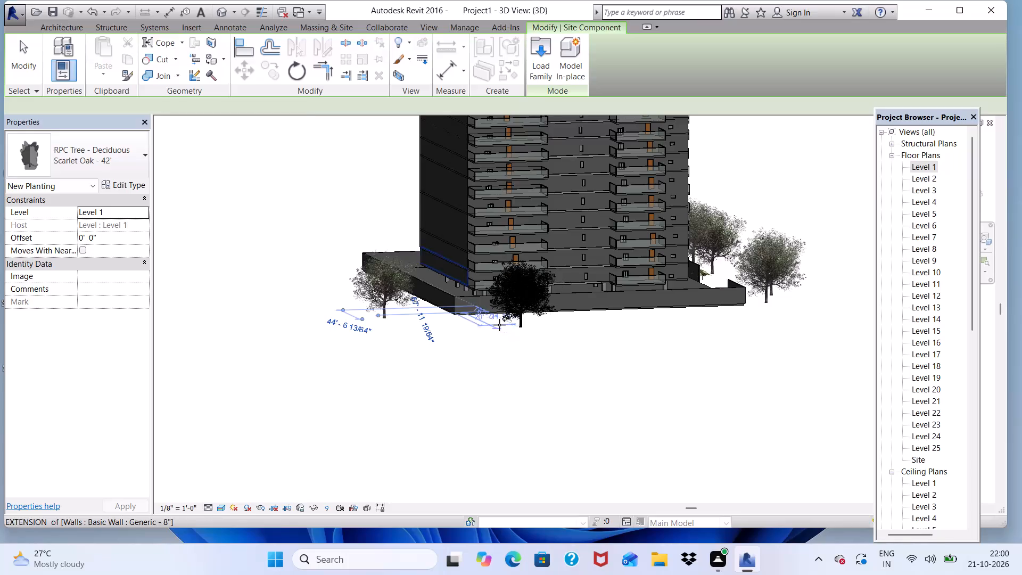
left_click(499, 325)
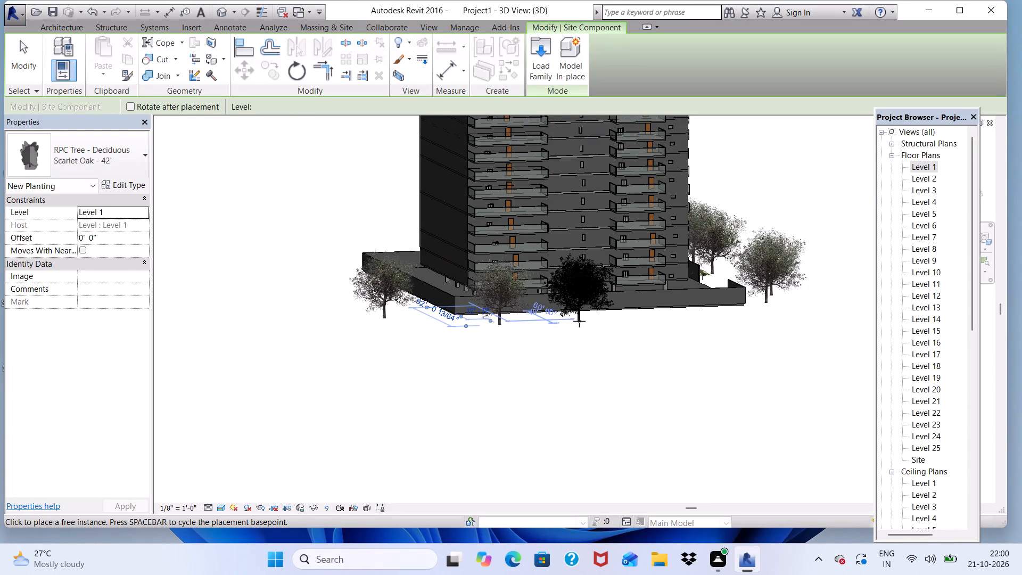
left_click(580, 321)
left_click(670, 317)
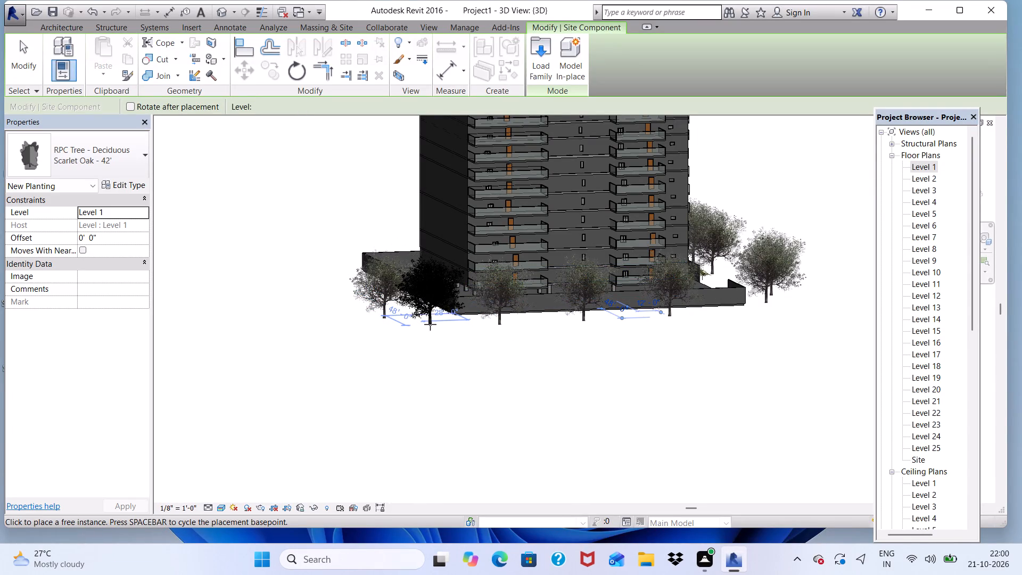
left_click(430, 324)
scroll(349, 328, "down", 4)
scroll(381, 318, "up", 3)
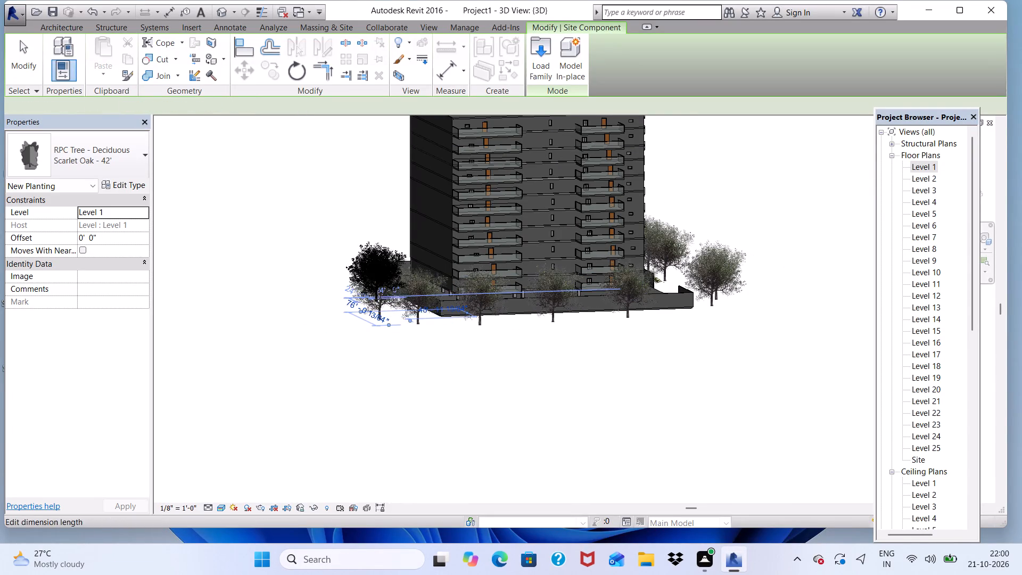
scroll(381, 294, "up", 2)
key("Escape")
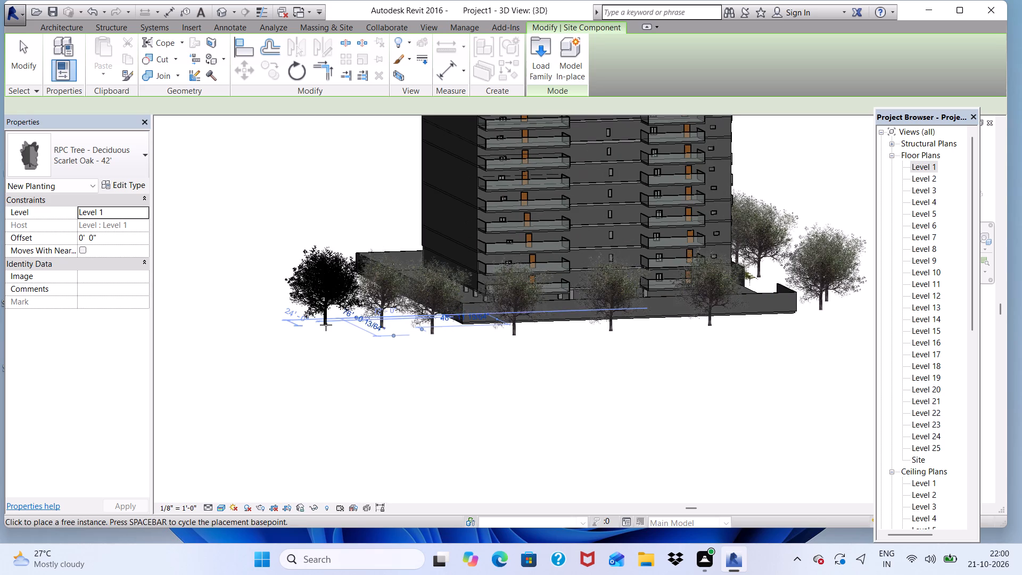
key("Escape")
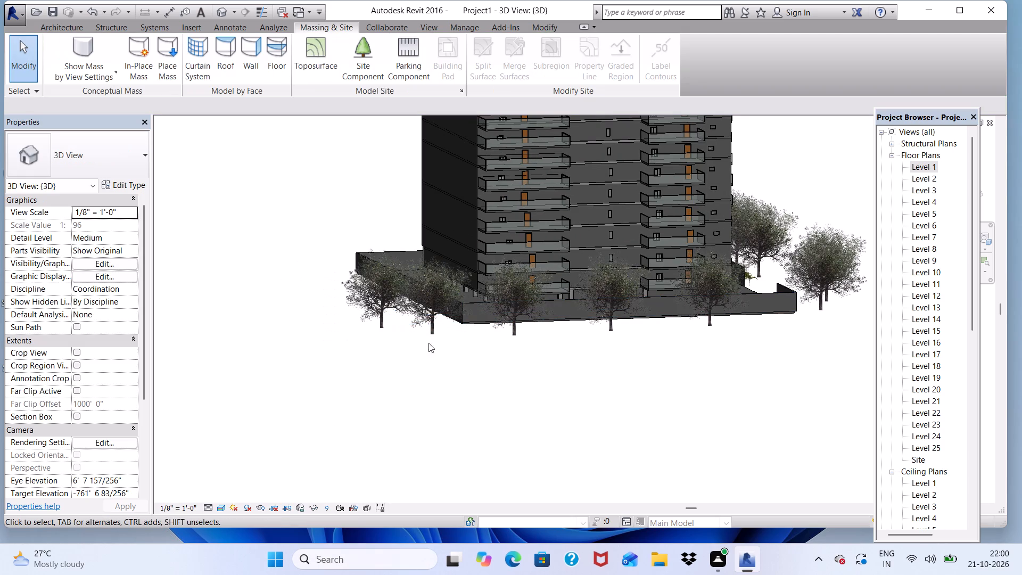
Examine the trees' positions around the tower and boundary wall from several angles in the 3D view.
scroll(439, 312, "down", 4)
scroll(515, 400, "down", 1)
middle_click_drag(602, 365, 431, 385, "shift")
scroll(573, 396, "up", 3)
middle_click_drag(607, 386, 550, 406)
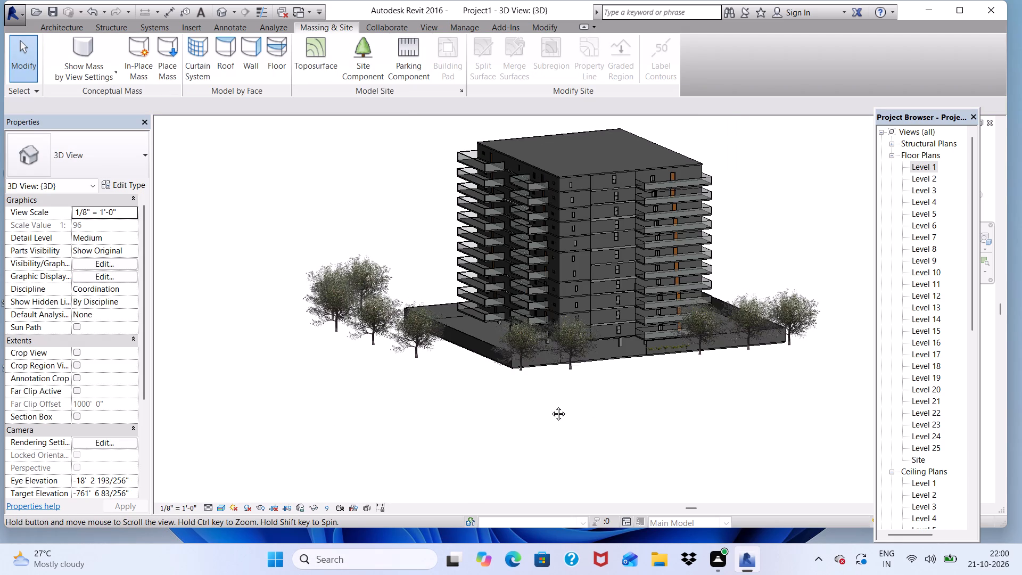
middle_click_drag(550, 406, 460, 323)
scroll(594, 310, "up", 3)
scroll(551, 211, "up", 2)
scroll(163, 451, "down", 2)
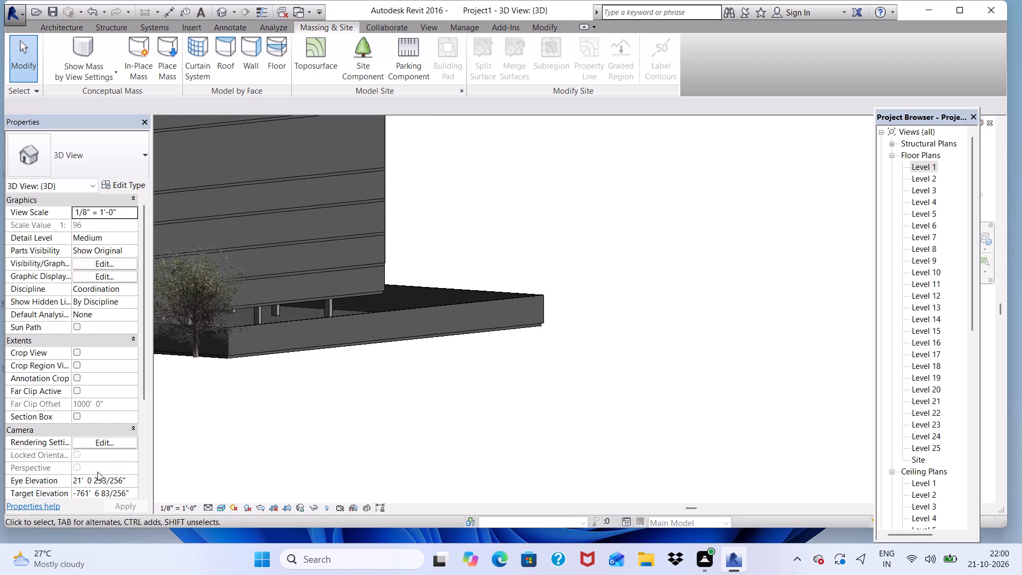
scroll(97, 472, "down", 1)
scroll(412, 412, "up", 3)
scroll(413, 417, "down", 3)
scroll(547, 377, "down", 3, "shift")
scroll(327, 386, "down", 3)
scroll(367, 367, "up", 2)
scroll(409, 350, "down", 2)
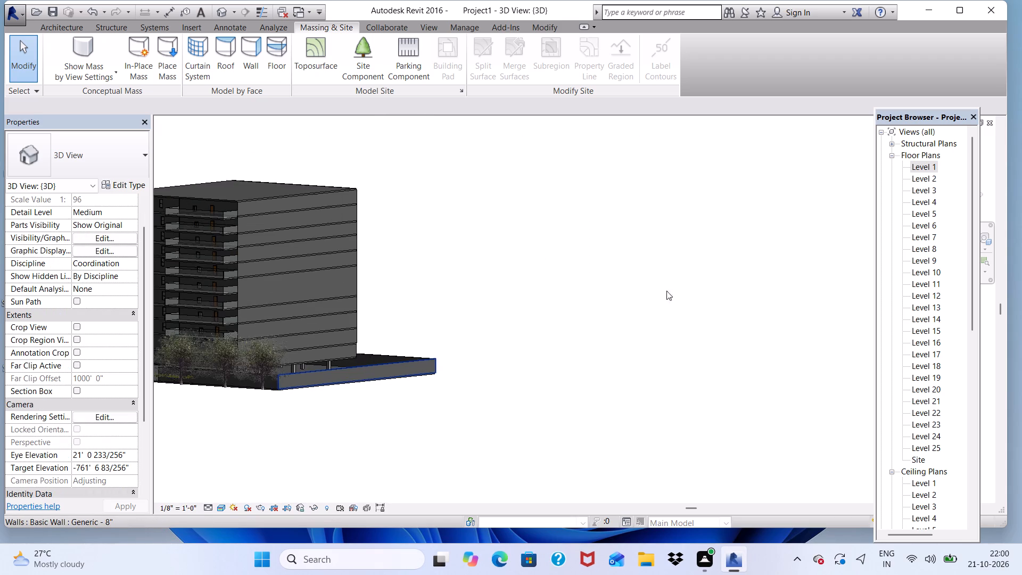
scroll(666, 291, "down", 7)
scroll(187, 304, "up", 2)
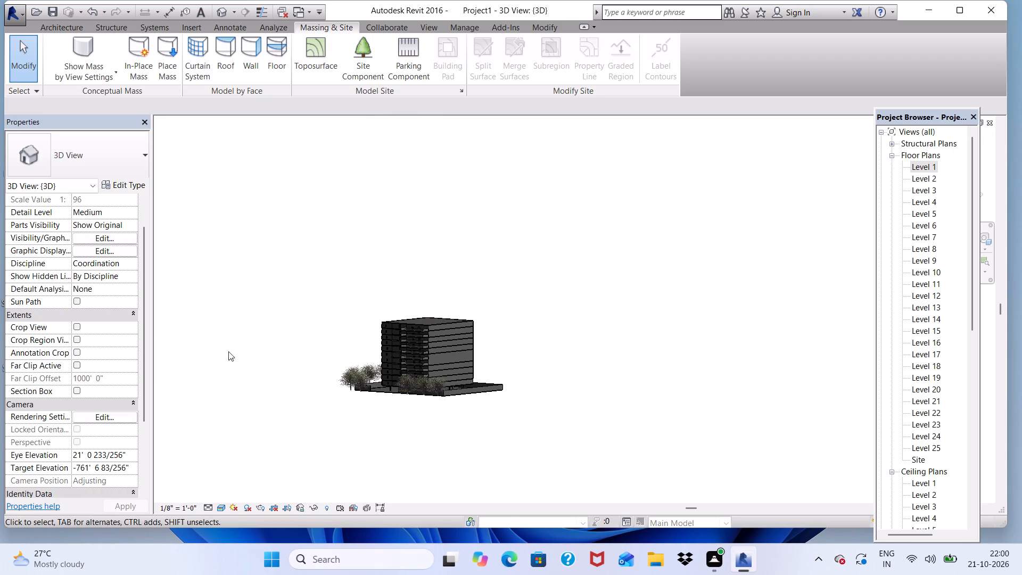
scroll(279, 412, "up", 2)
scroll(427, 456, "up", 6)
scroll(425, 423, "up", 1, "shift")
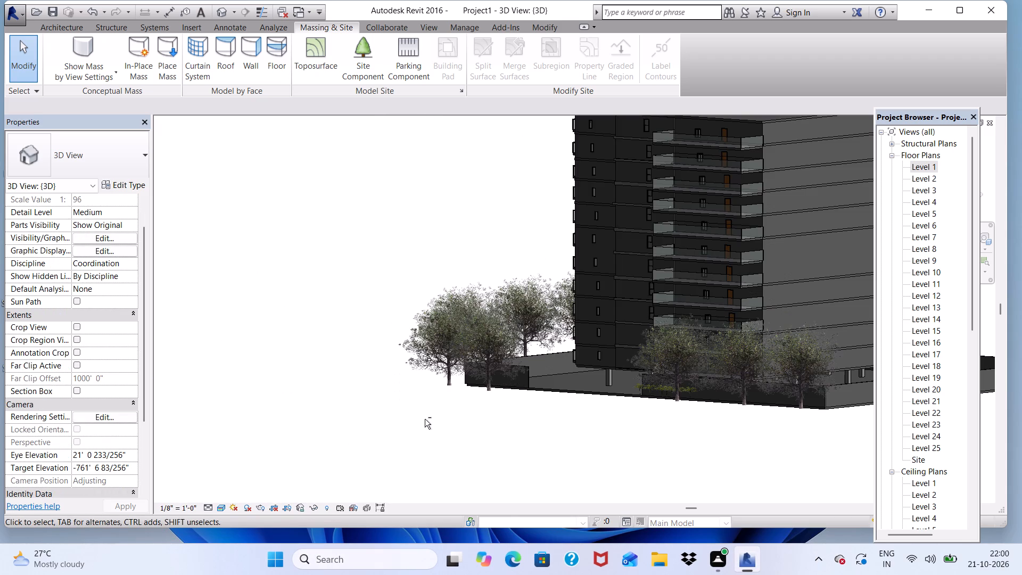
middle_click_drag(489, 415, 558, 445, "shift")
scroll(507, 318, "down", 5)
scroll(544, 358, "up", 3)
scroll(652, 348, "down", 4)
scroll(632, 408, "up", 4)
scroll(565, 388, "up", 3)
scroll(515, 352, "down", 2)
scroll(531, 365, "up", 2)
scroll(531, 365, "down", 3)
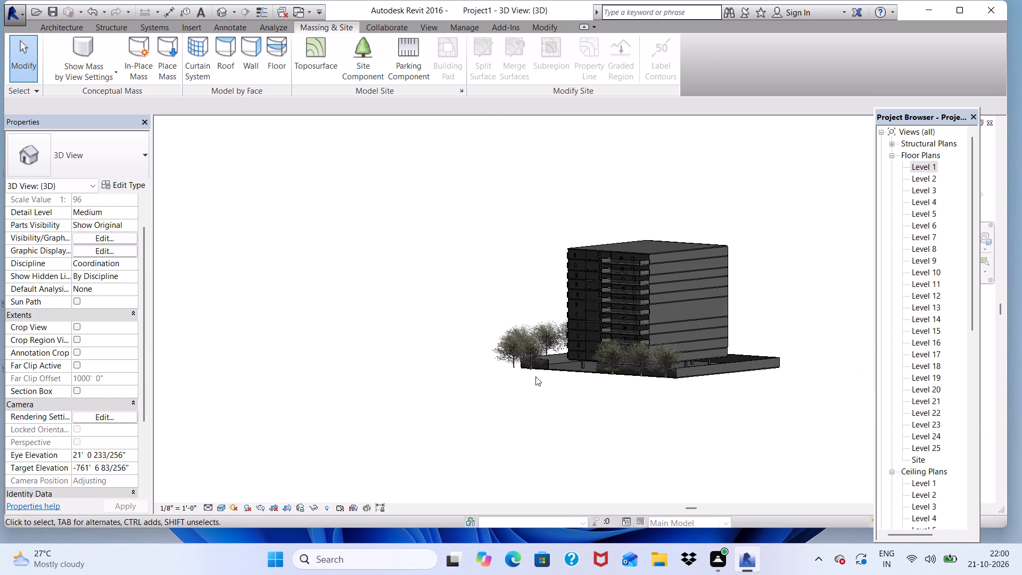
middle_click_drag(538, 382, 607, 414, "shift")
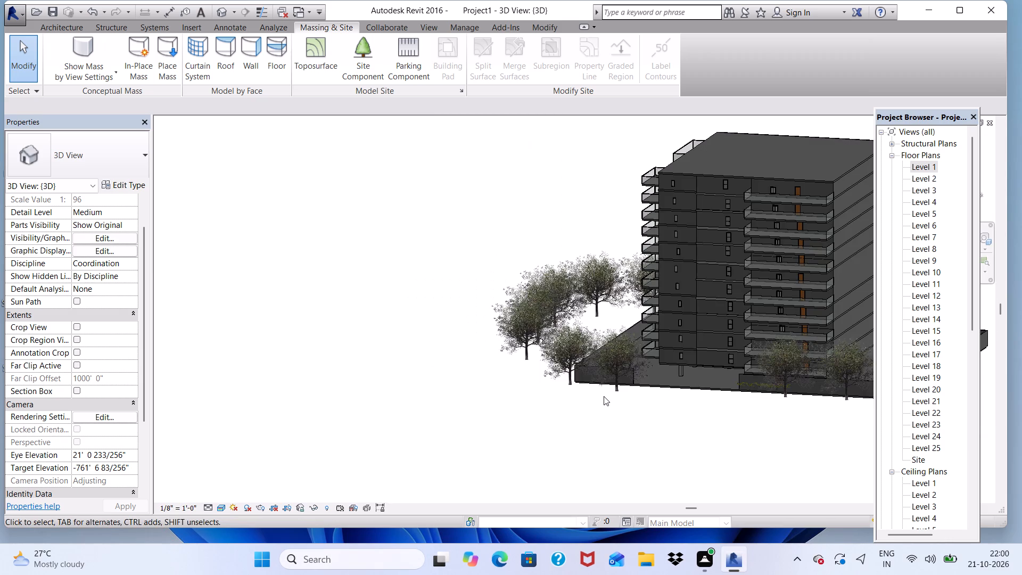
right_click_drag(604, 396, 719, 362)
scroll(622, 367, "down", 6)
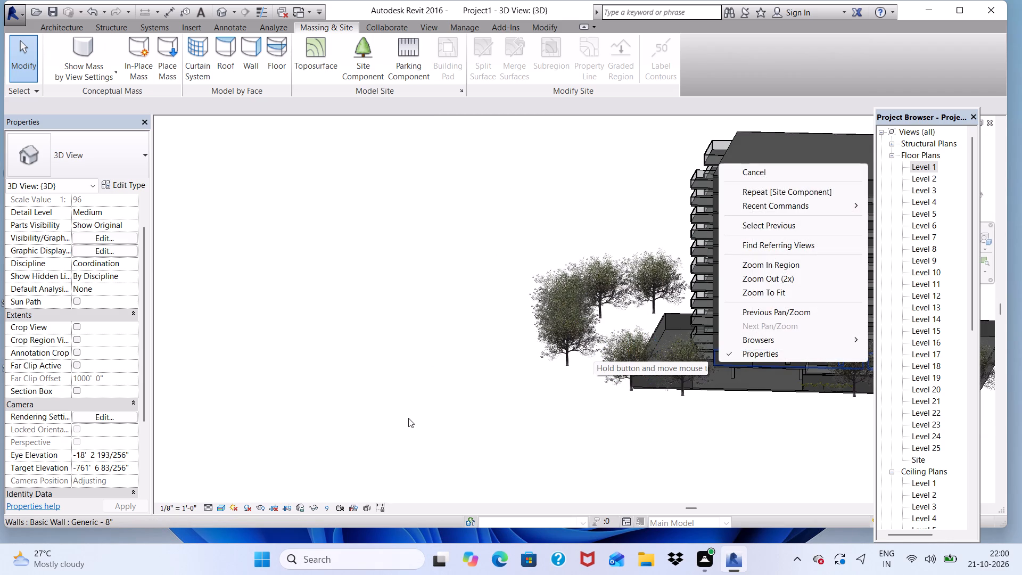
left_click(408, 418)
scroll(336, 425, "down", 8)
scroll(431, 438, "down", 2)
scroll(616, 486, "down", 3)
scroll(406, 494, "down", 1)
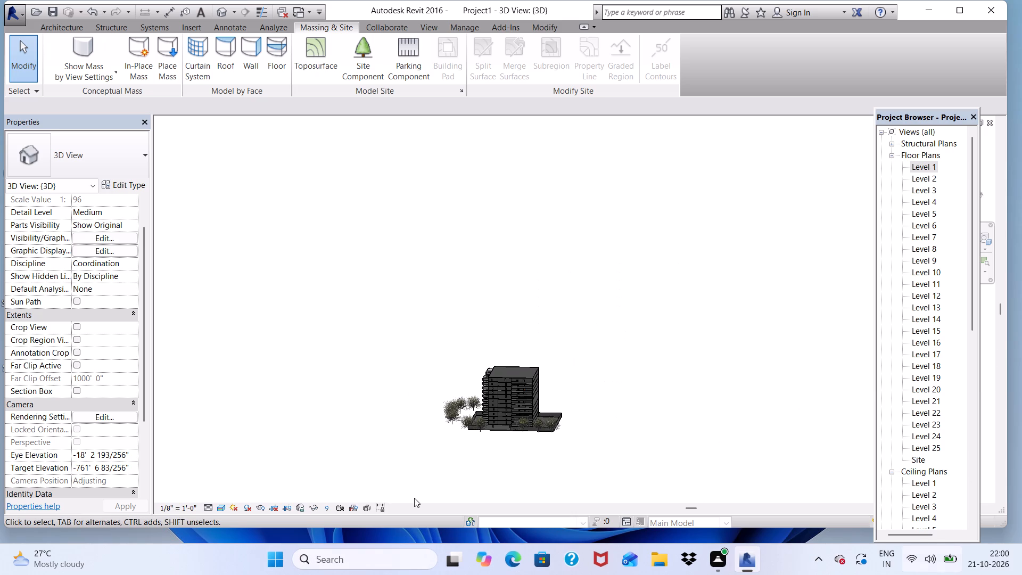
scroll(415, 498, "up", 7)
scroll(503, 501, "up", 4)
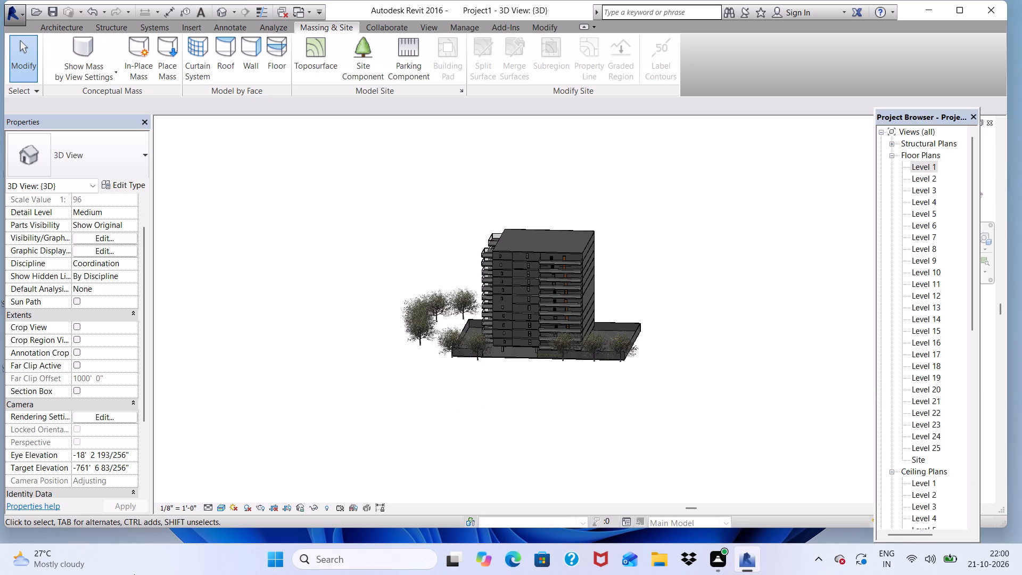
scroll(0, 574, "up", 1)
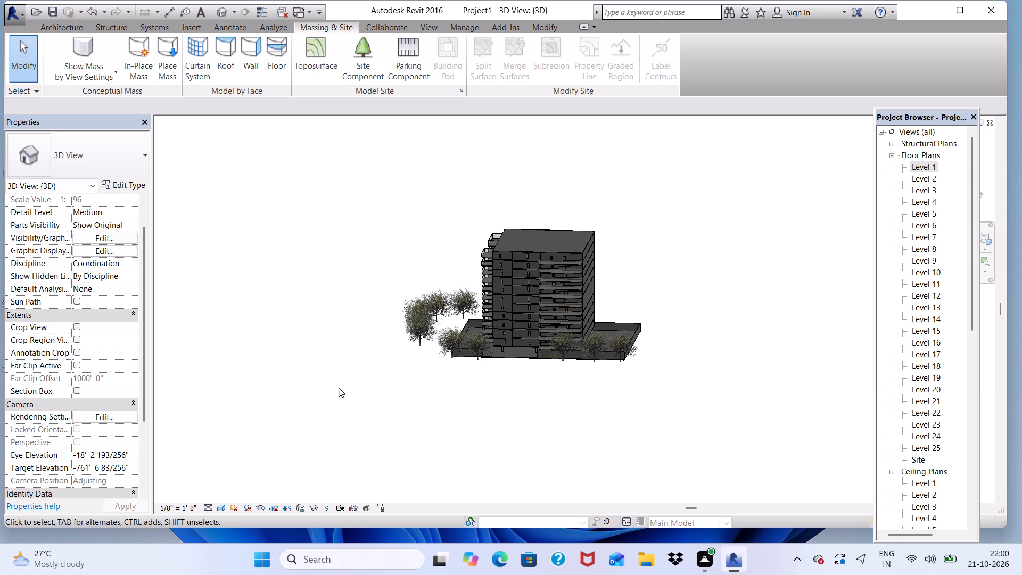
scroll(493, 420, "up", 5)
scroll(495, 364, "up", 4)
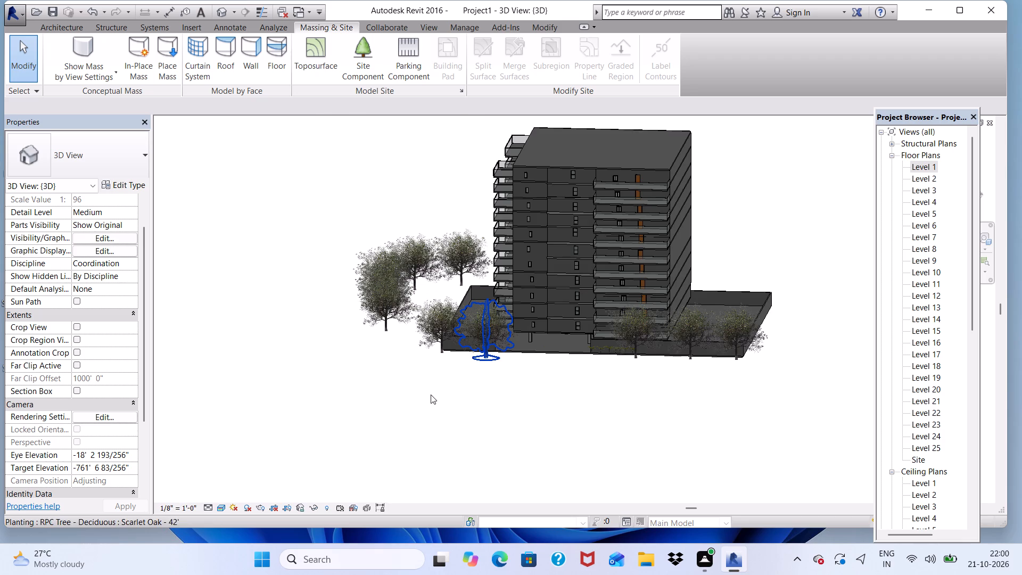
middle_click_drag(430, 387, 464, 351)
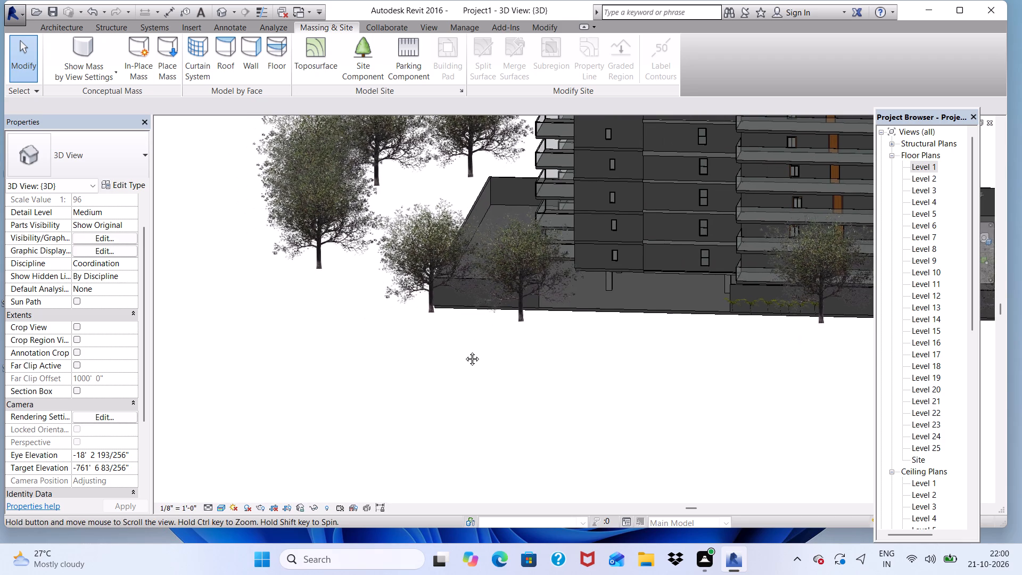
middle_click_drag(464, 351, 425, 338)
scroll(428, 333, "up", 1)
scroll(429, 333, "down", 4)
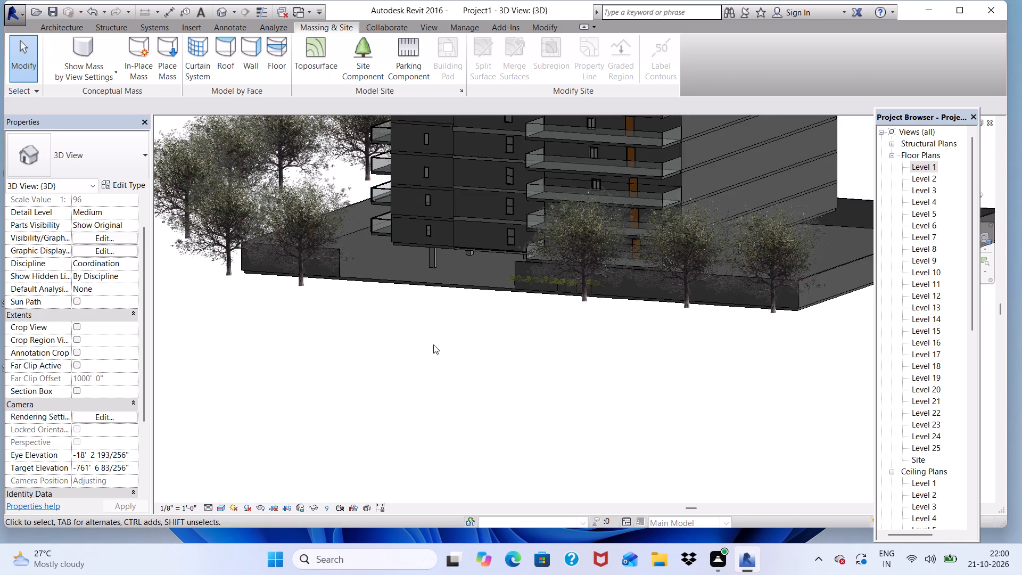
scroll(433, 344, "down", 1)
middle_click_drag(397, 335, 375, 299, "shift")
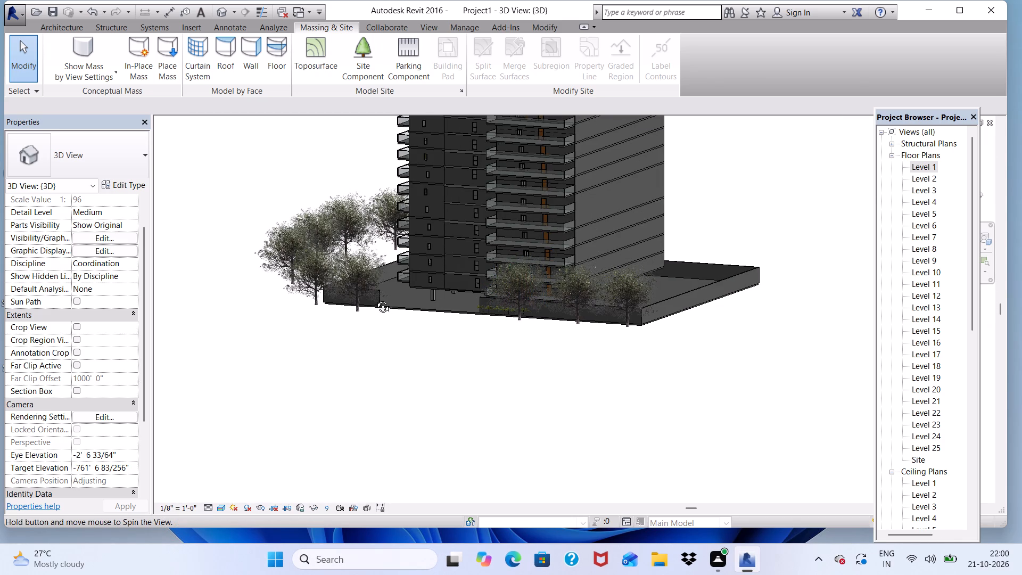
middle_click_drag(375, 299, 440, 313, "shift")
scroll(441, 313, "up", 1)
right_click(442, 313)
right_click_drag(442, 313, 447, 303)
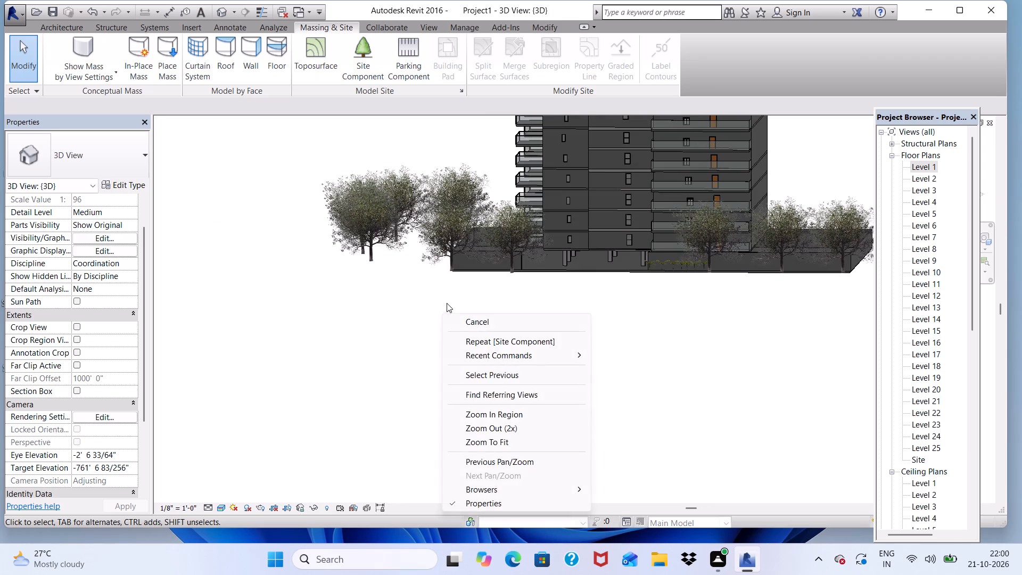
right_click_drag(447, 303, 469, 305)
left_click(431, 287)
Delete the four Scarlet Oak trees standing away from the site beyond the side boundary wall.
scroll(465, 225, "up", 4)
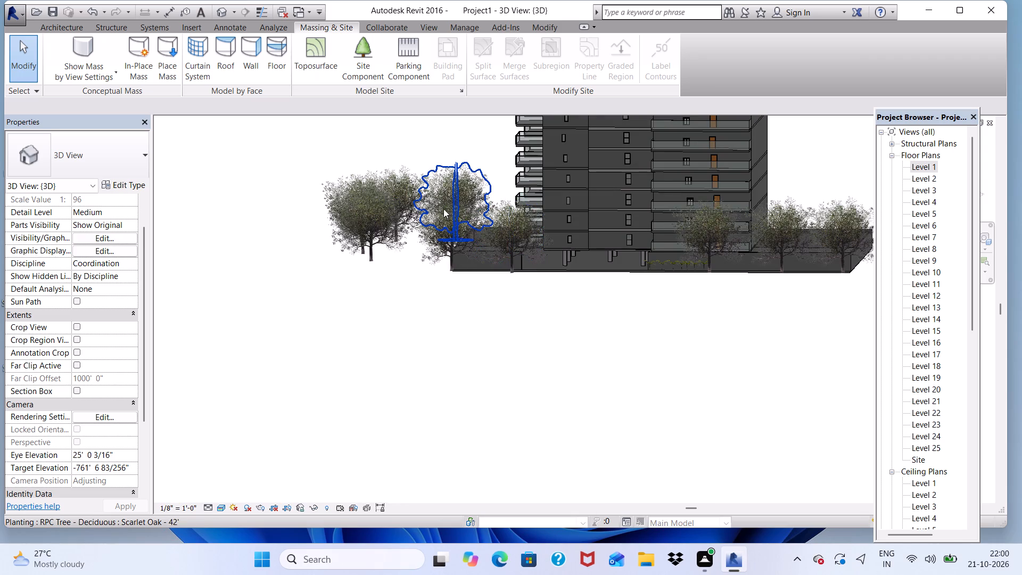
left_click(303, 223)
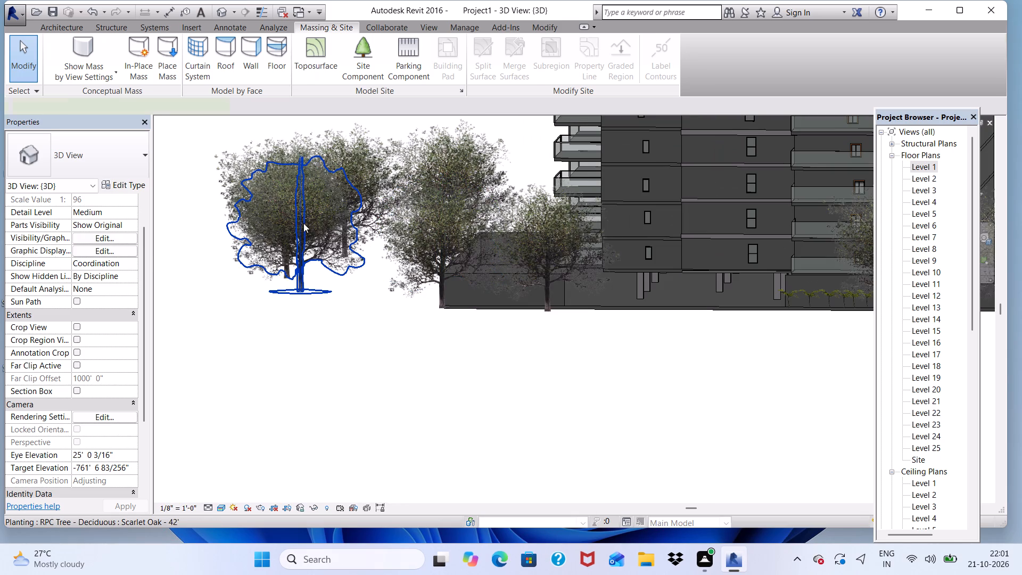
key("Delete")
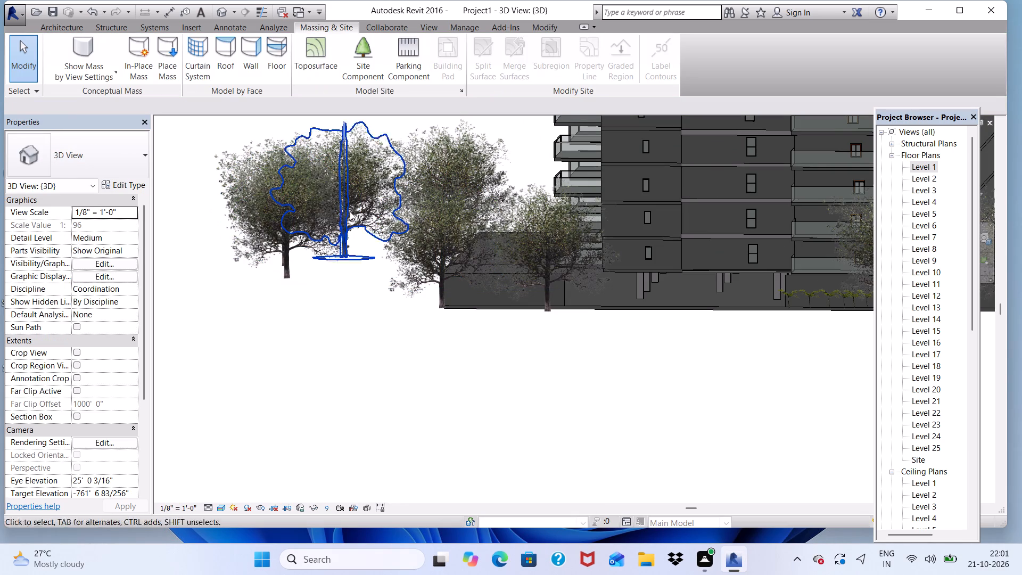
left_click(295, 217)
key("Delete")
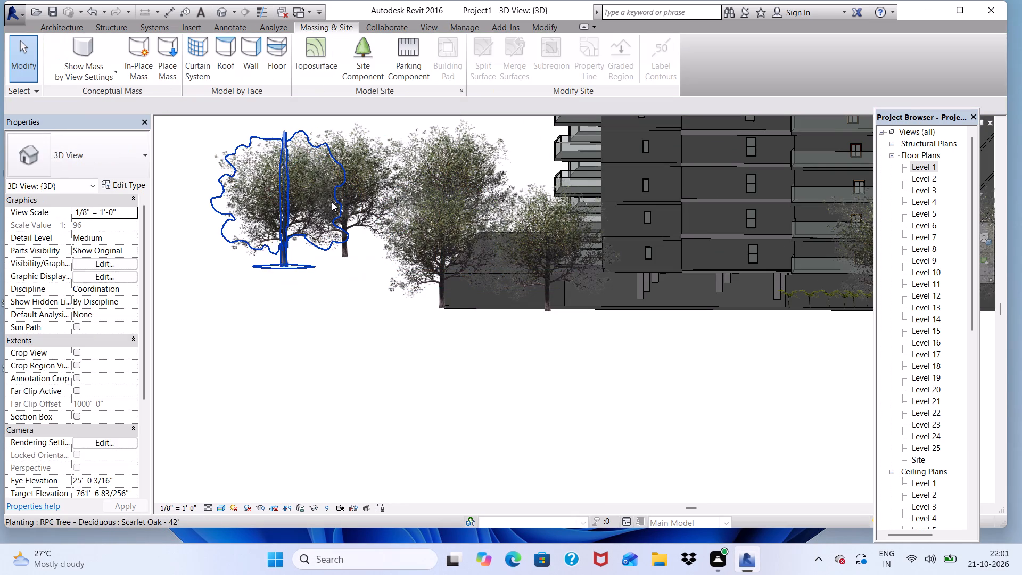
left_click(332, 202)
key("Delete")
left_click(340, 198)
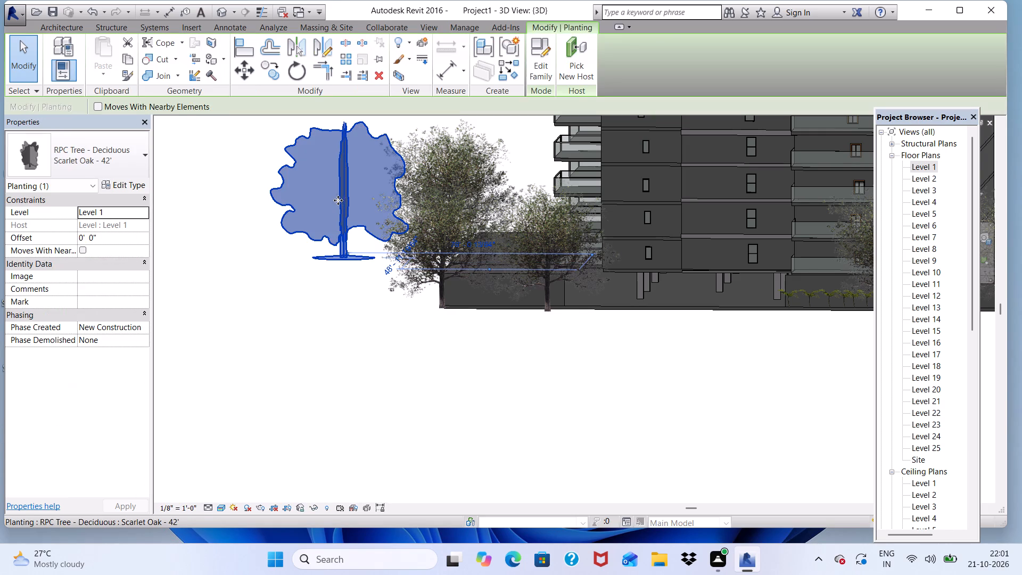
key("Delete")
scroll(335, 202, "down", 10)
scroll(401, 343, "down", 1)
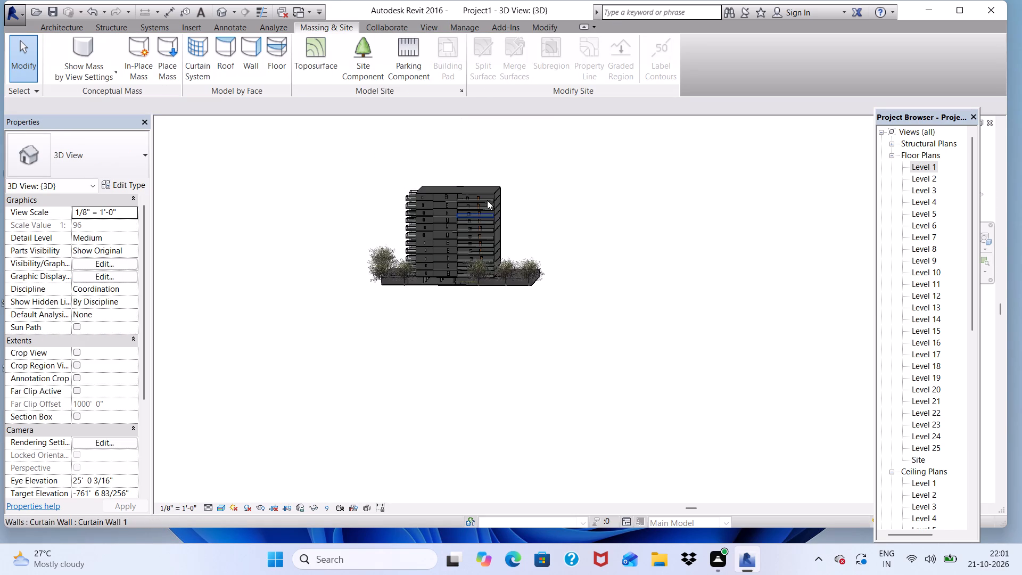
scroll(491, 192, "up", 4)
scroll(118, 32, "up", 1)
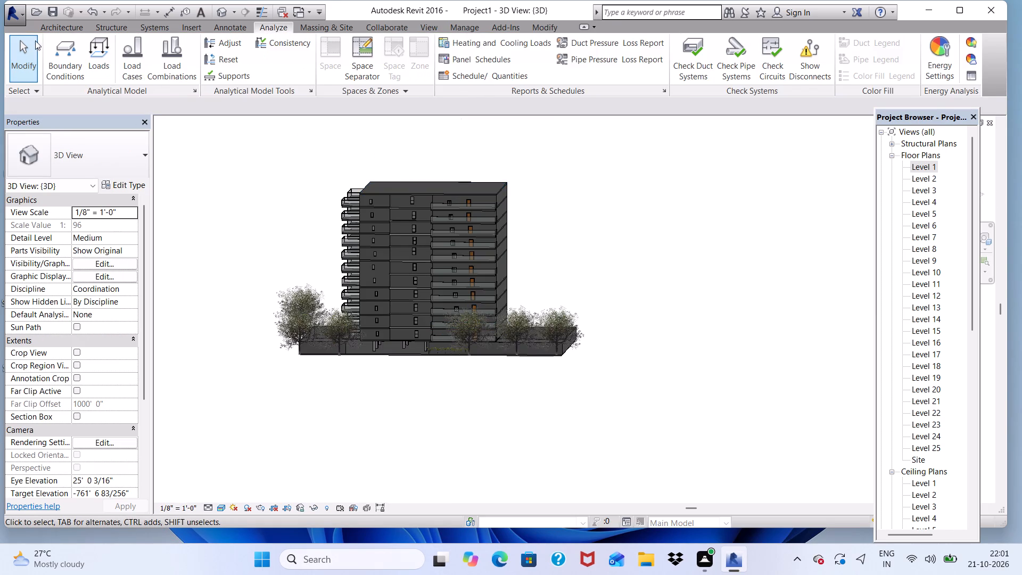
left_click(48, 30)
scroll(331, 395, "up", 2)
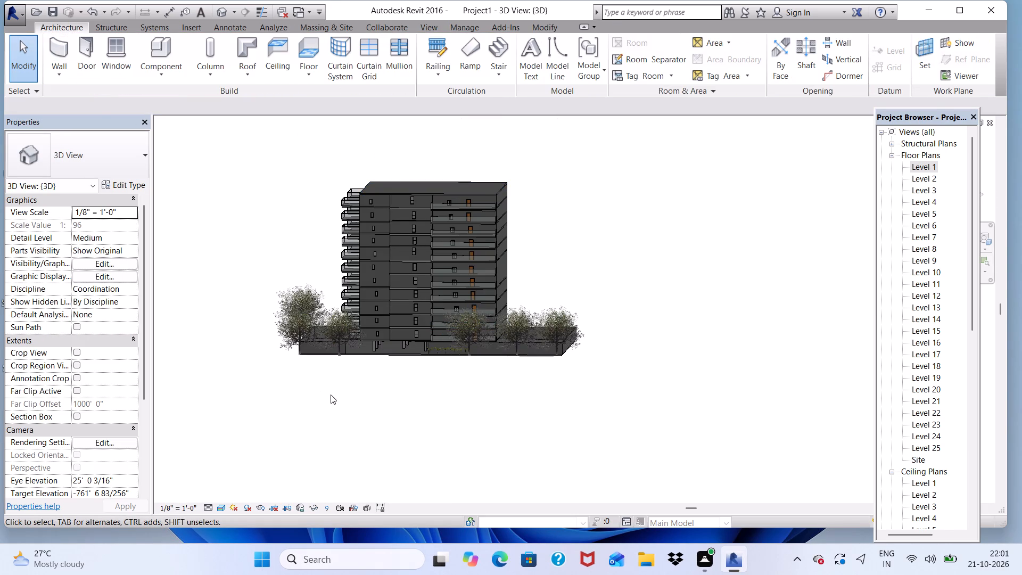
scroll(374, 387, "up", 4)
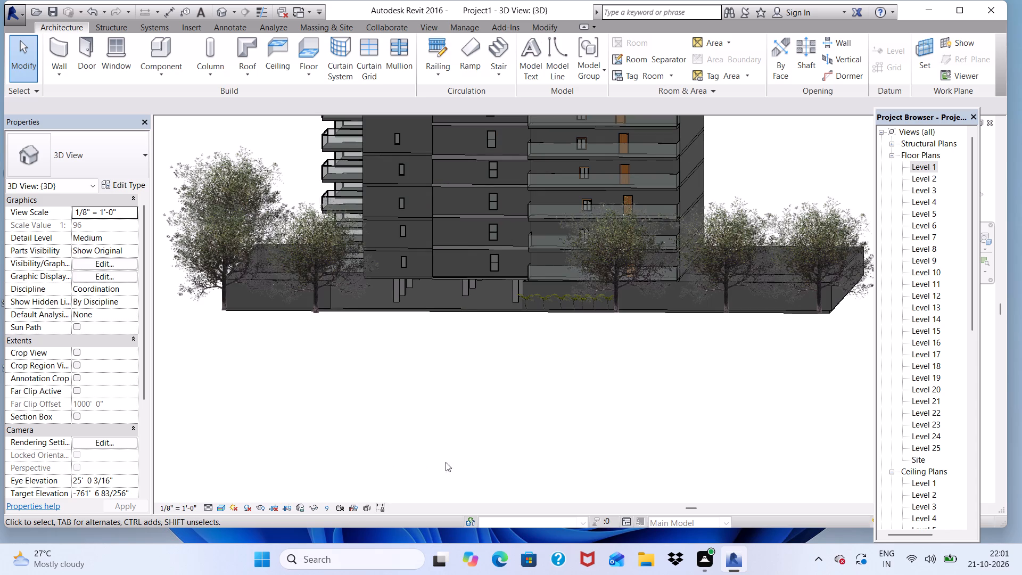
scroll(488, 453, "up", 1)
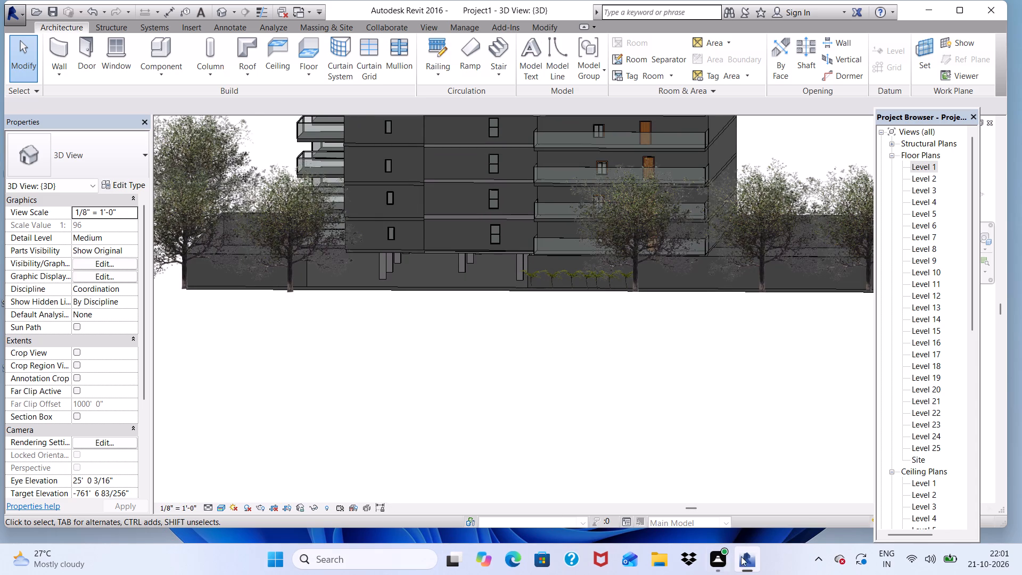
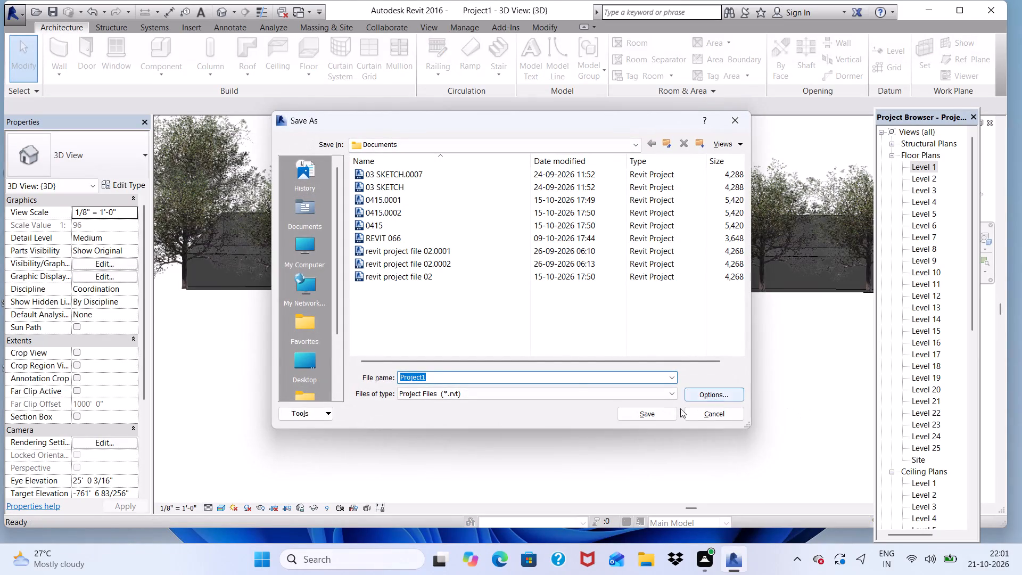
Save the project in the Documents folder as a Revit project file named 677.
left_click(484, 380)
key("BackSpace")
key("BackSpace")
key("BackSpace")
key("BackSpace")
key("BackSpace")
key("BackSpace")
key("BackSpace")
key("BackSpace")
key("BackSpace")
key("BackSpace")
key("BackSpace")
key("BackSpace")
key("BackSpace")
key("BackSpace")
key("BackSpace")
key("BackSpace")
key("BackSpace")
key("BackSpace")
key("BackSpace")
key("BackSpace")
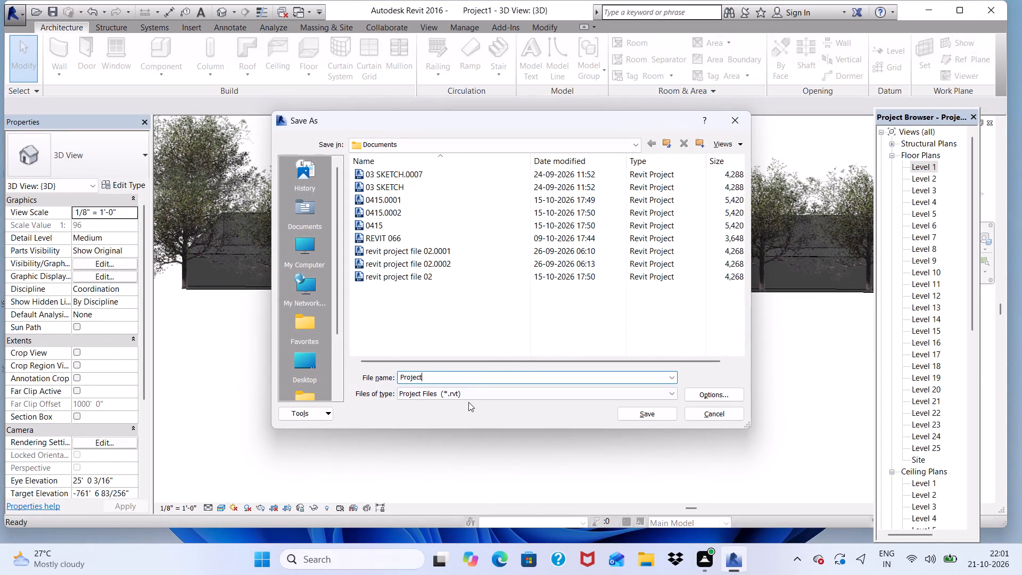
key("6")
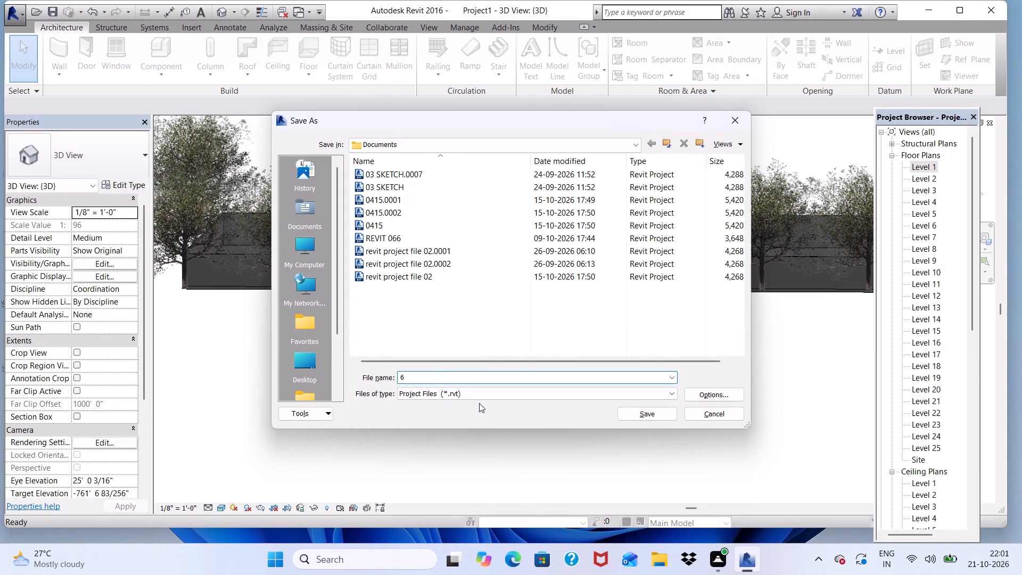
type("77")
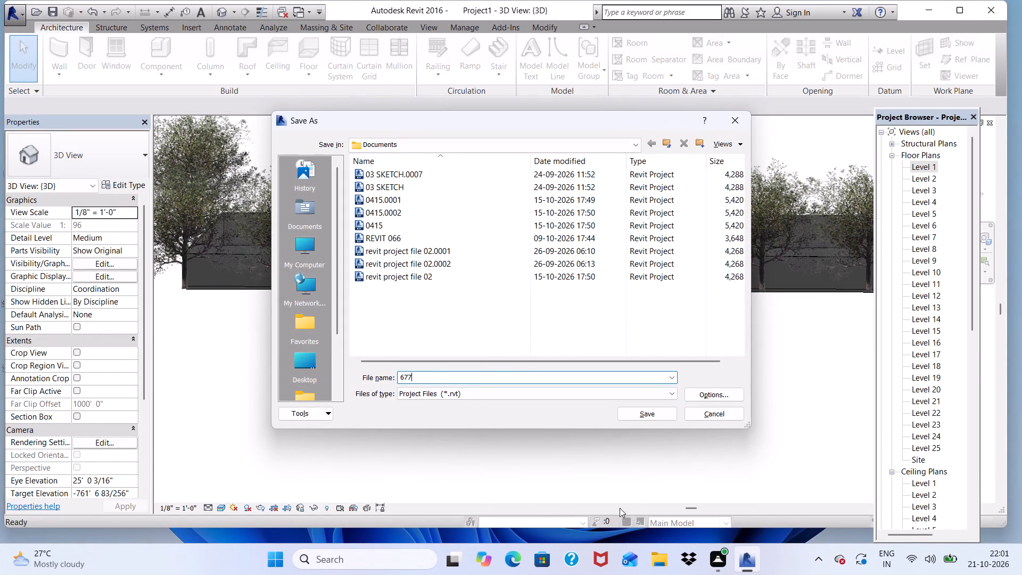
left_click(652, 412)
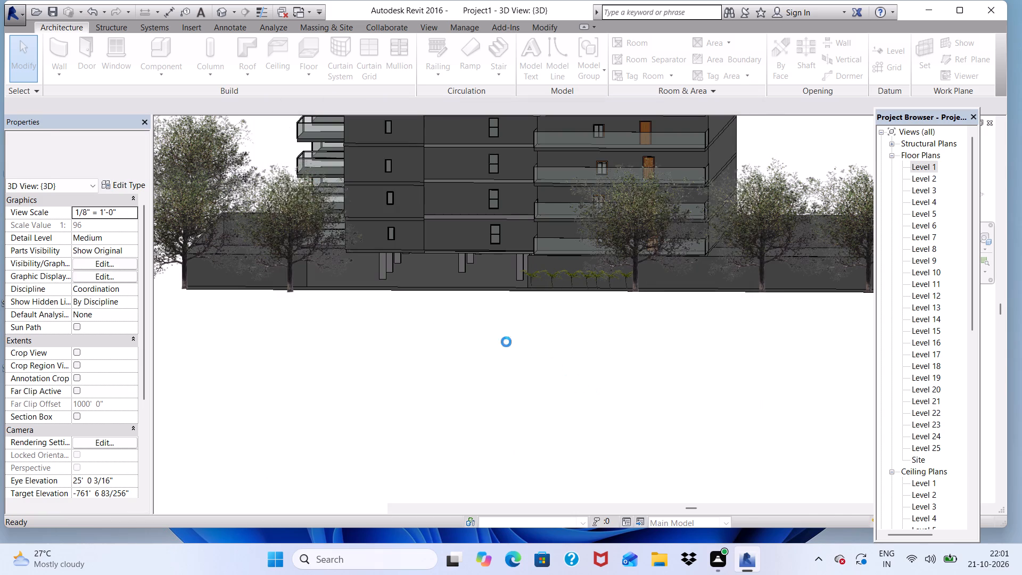
Export the current 3D view to the Documents folder as an AutoCAD 2013 DWG file named "677 pdf".
left_click(22, 13)
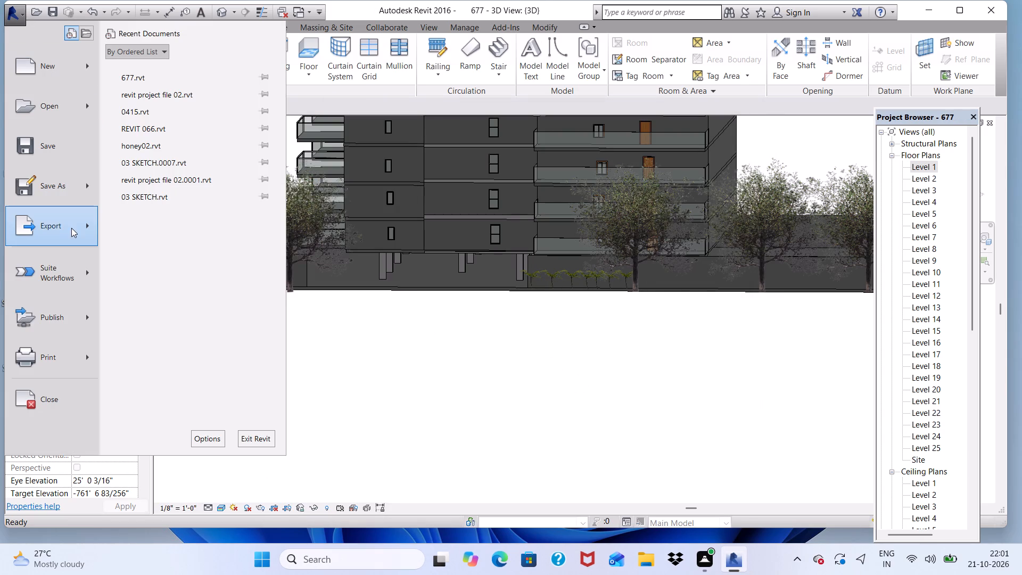
left_click(67, 223)
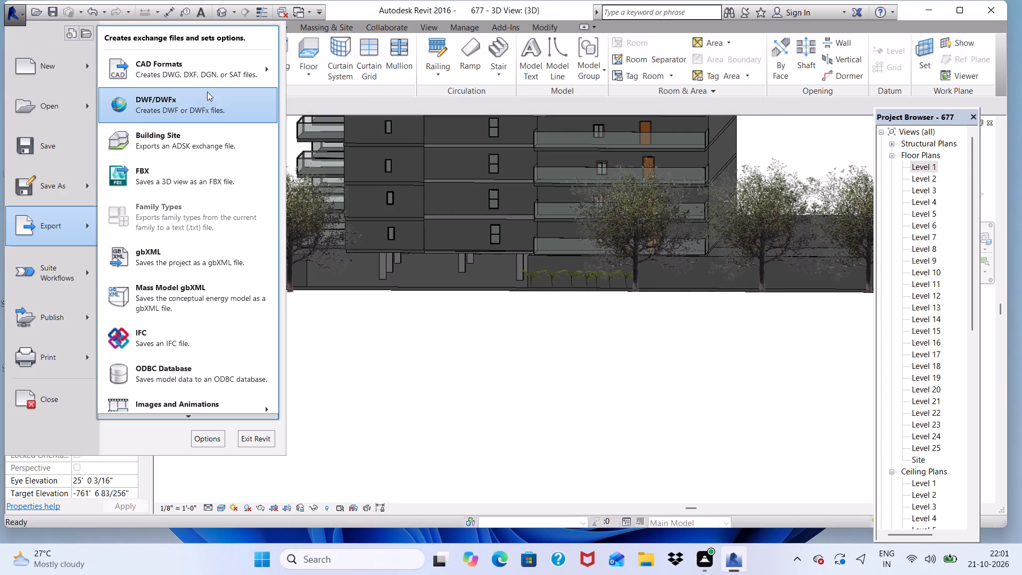
left_click(209, 75)
left_click(312, 69)
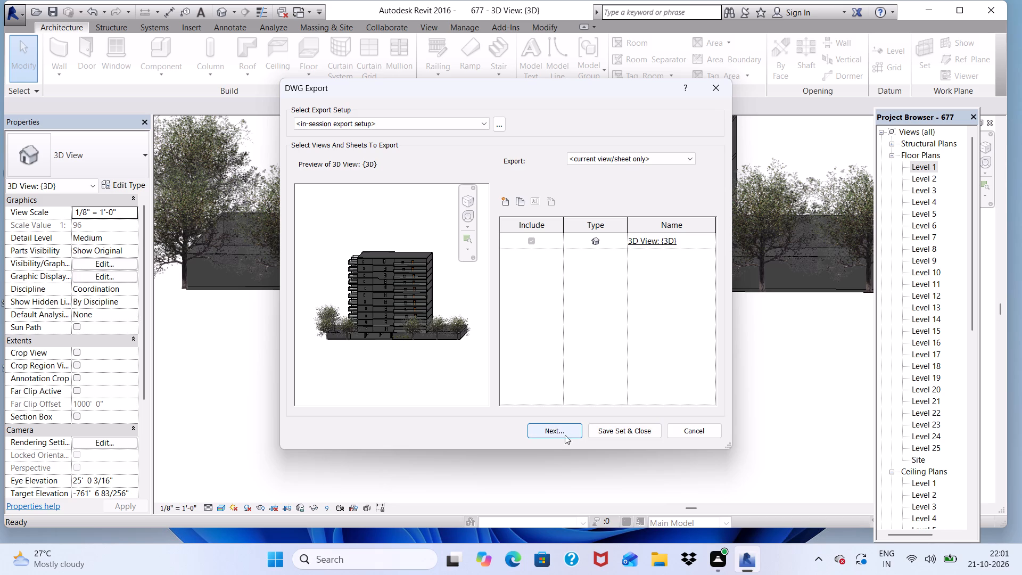
left_click(557, 431)
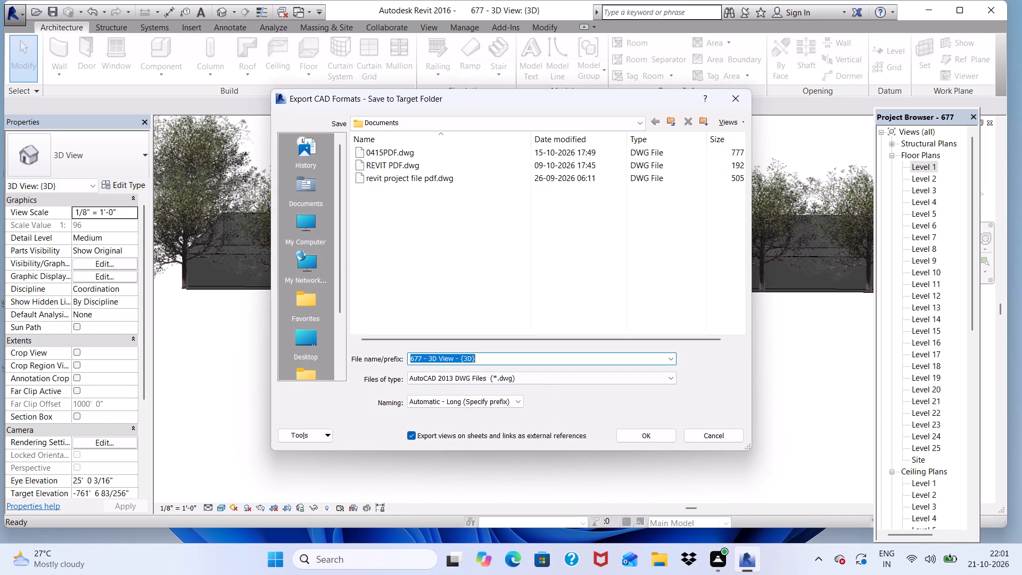
left_click(512, 362)
key("BackSpace")
key("BackSpace")
key("BackSpace")
key("BackSpace")
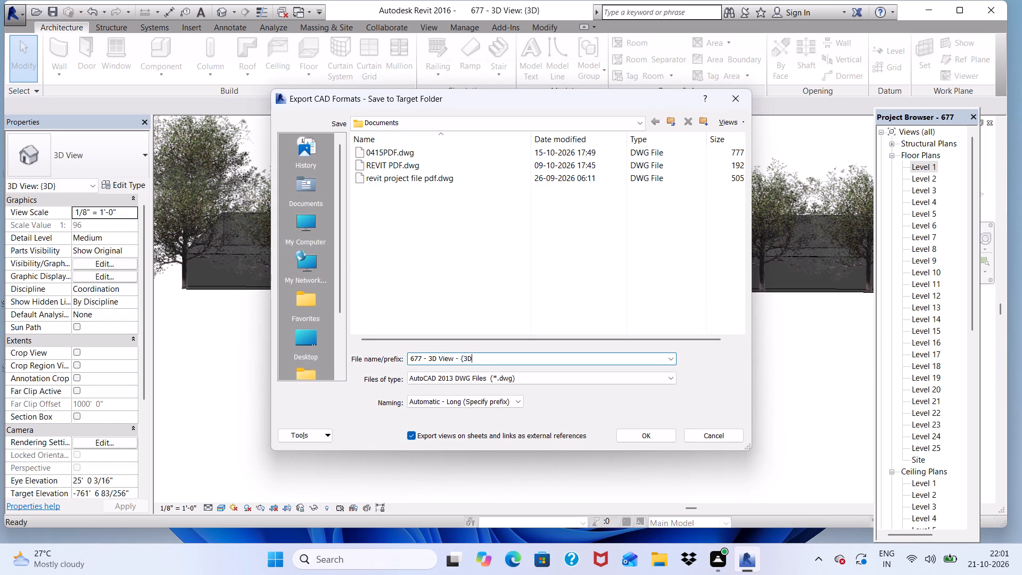
key("BackSpace")
key("BackSpace")
key("BackSpace")
key("BackSpace")
key("BackSpace")
key("BackSpace")
key("BackSpace")
key("BackSpace")
key("BackSpace")
key("BackSpace")
key("BackSpace")
key("BackSpace")
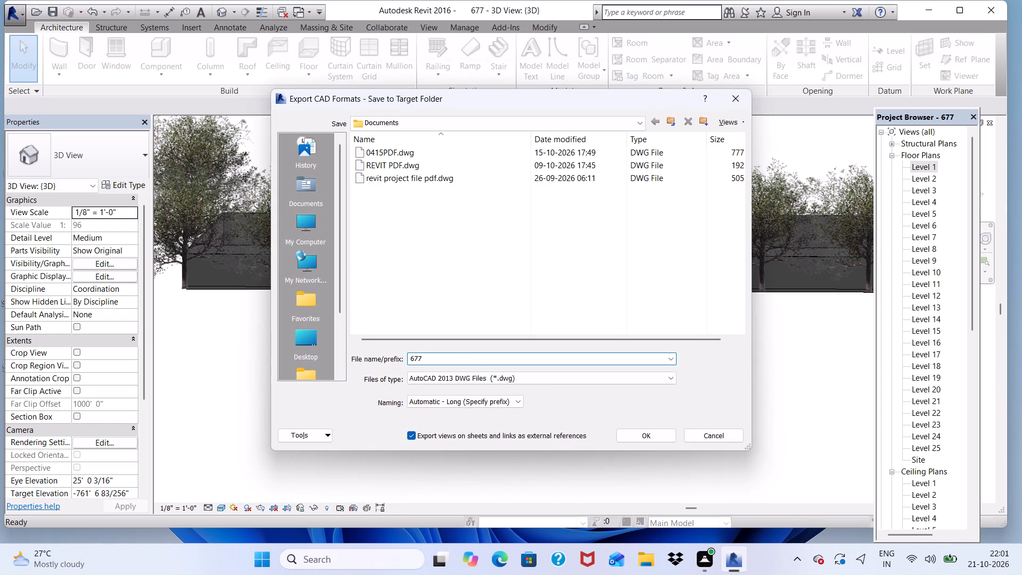
type("pdf")
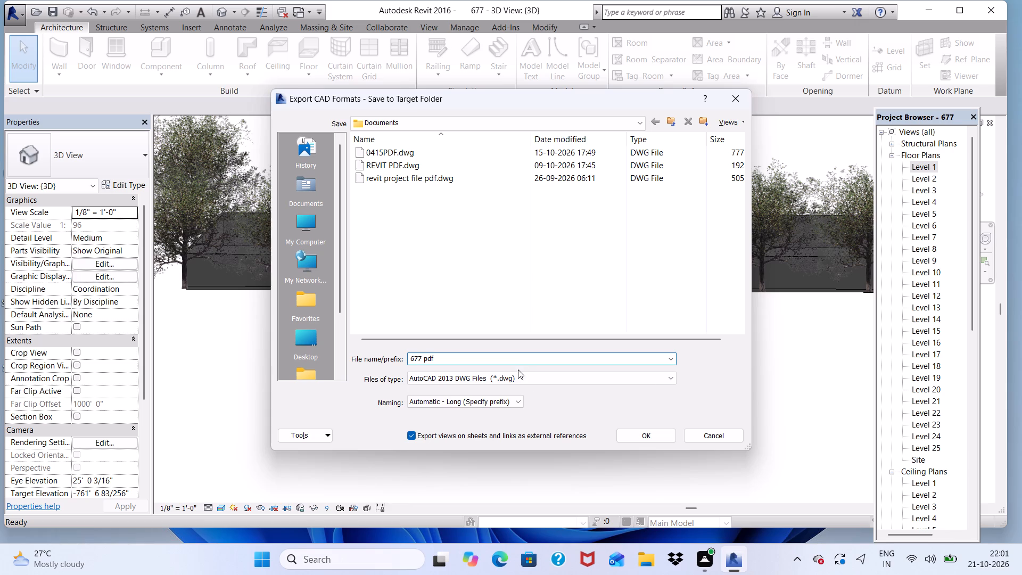
left_click(639, 436)
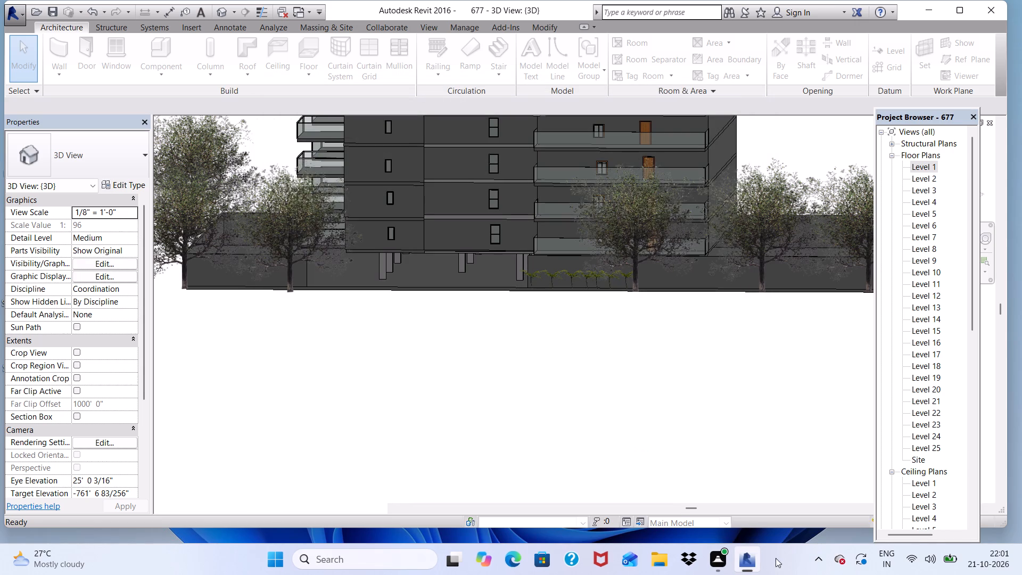